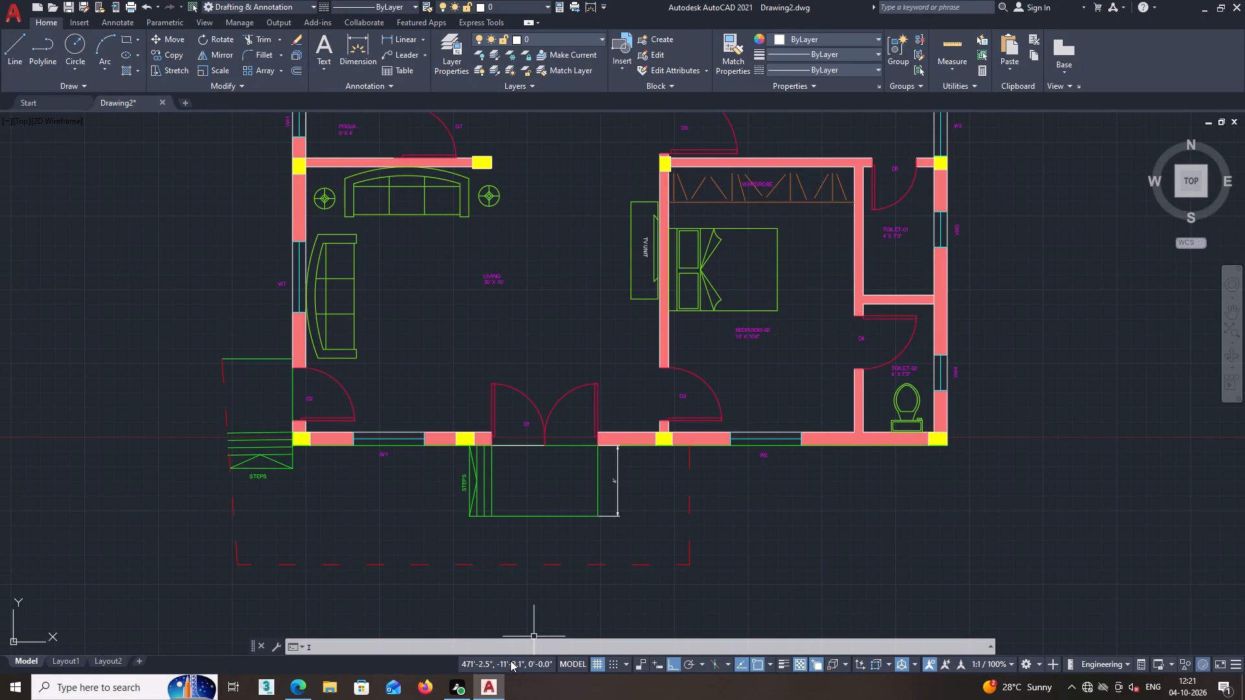
Review the whole floor plan, including the entrance steps, the dashed red outline and the room layout.
middle_click_drag(537, 605, 567, 520)
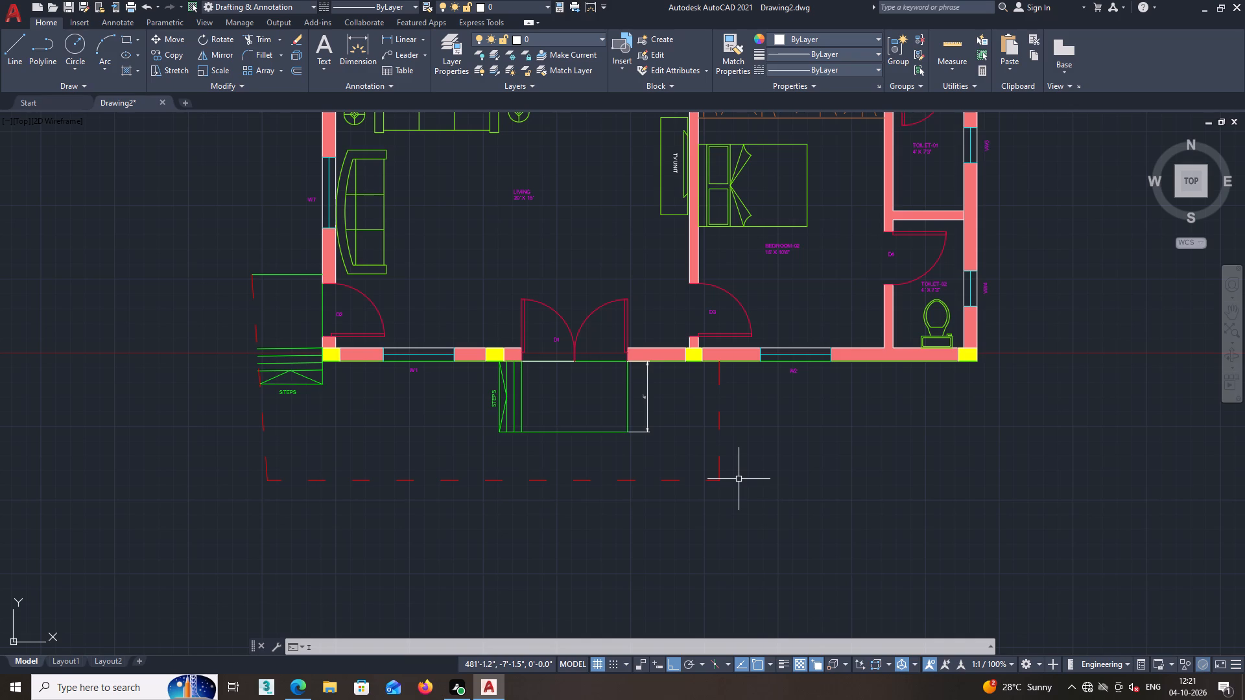
scroll(556, 500, "down", 2)
middle_click_drag(555, 498, 563, 491)
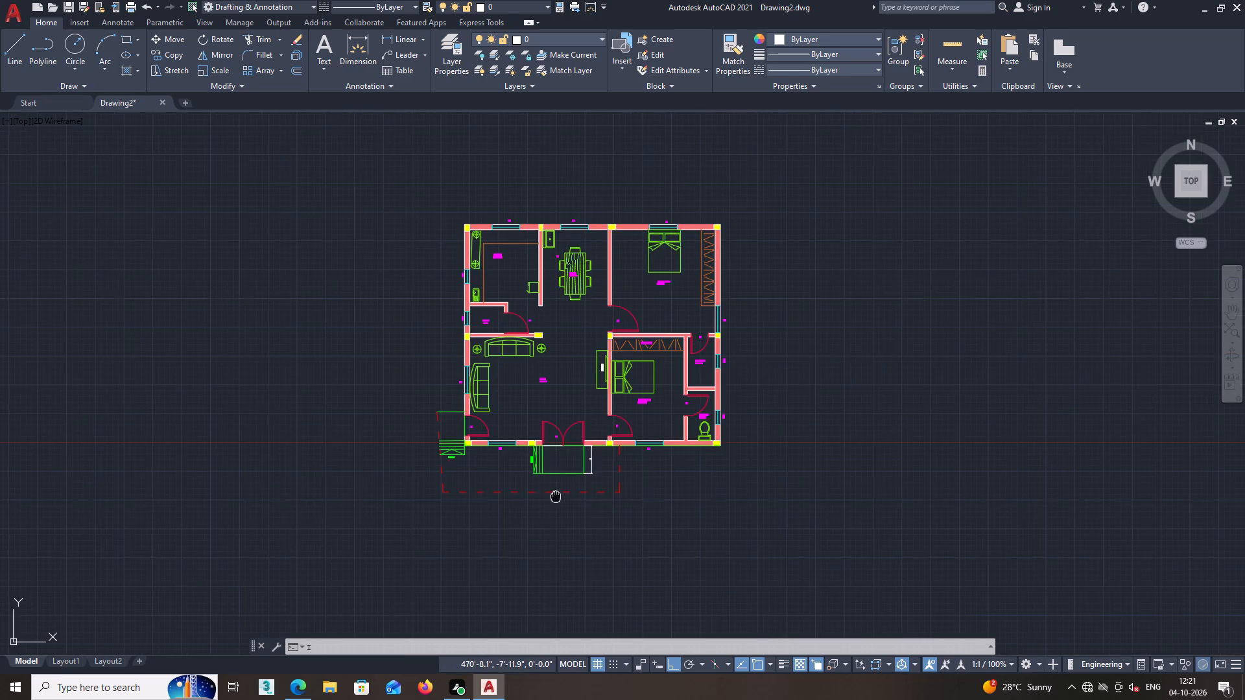
middle_click_drag(563, 491, 586, 482)
scroll(617, 425, "up", 1)
middle_click_drag(629, 458, 688, 435)
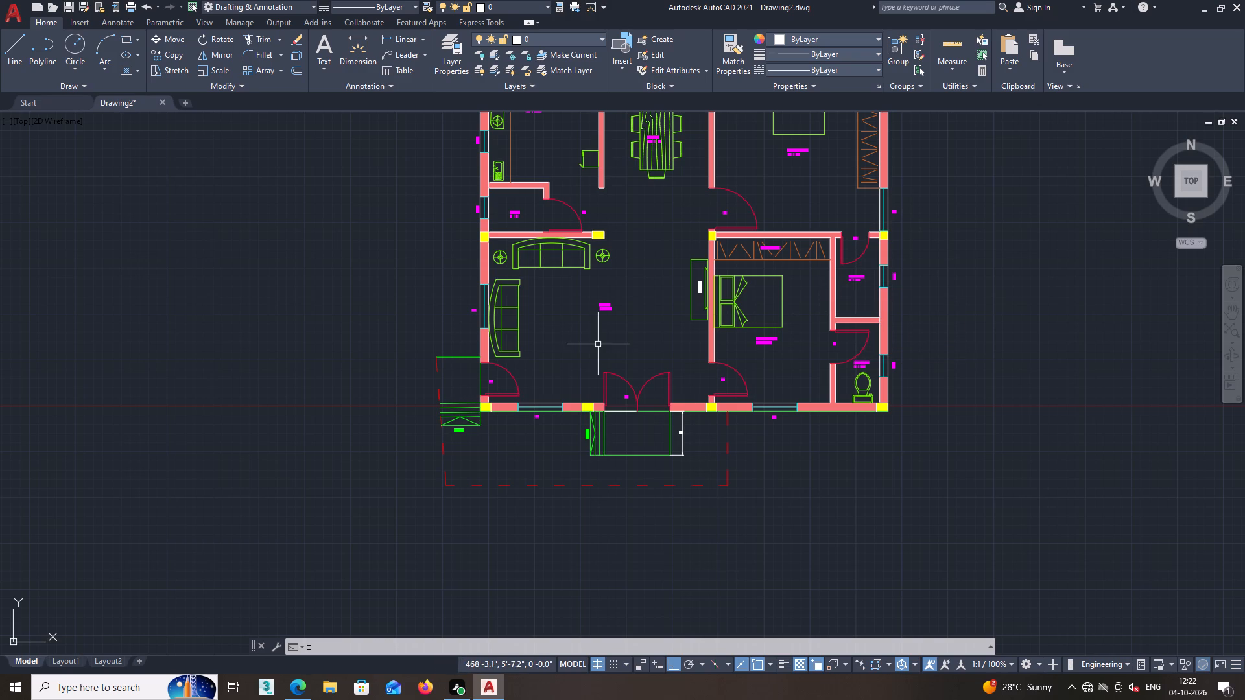
middle_click_drag(598, 344, 571, 441)
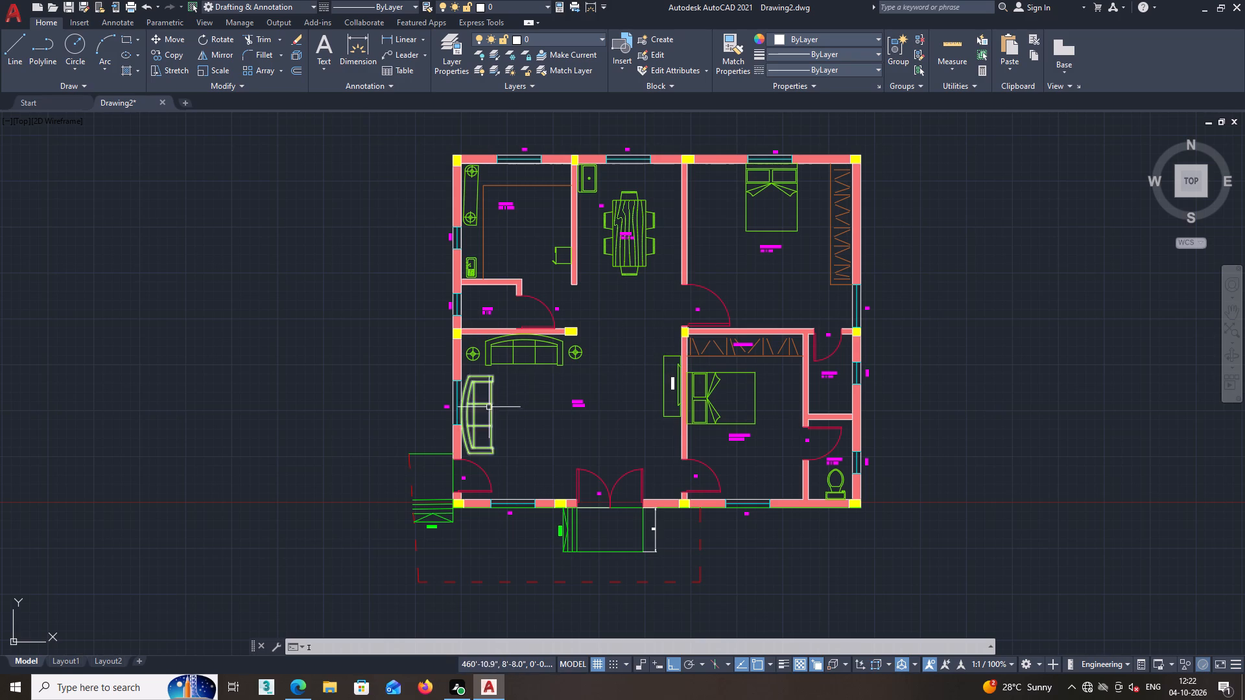
middle_click_drag(490, 412, 509, 349)
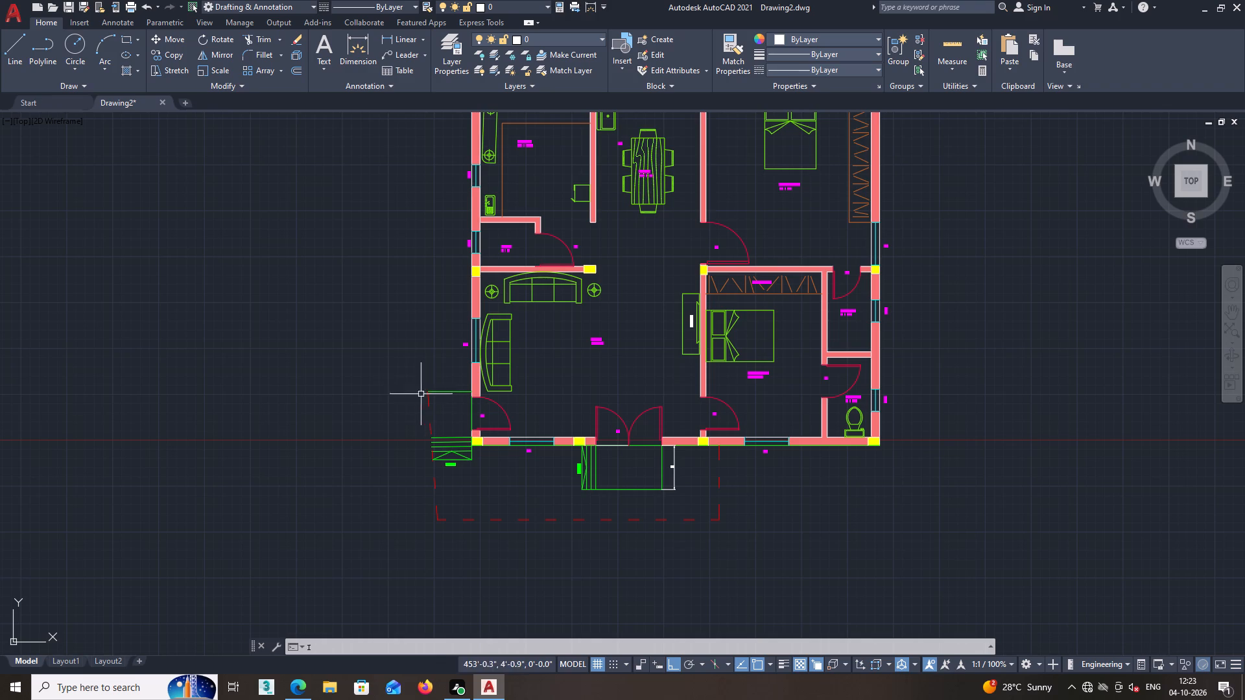
middle_click_drag(471, 333, 512, 294)
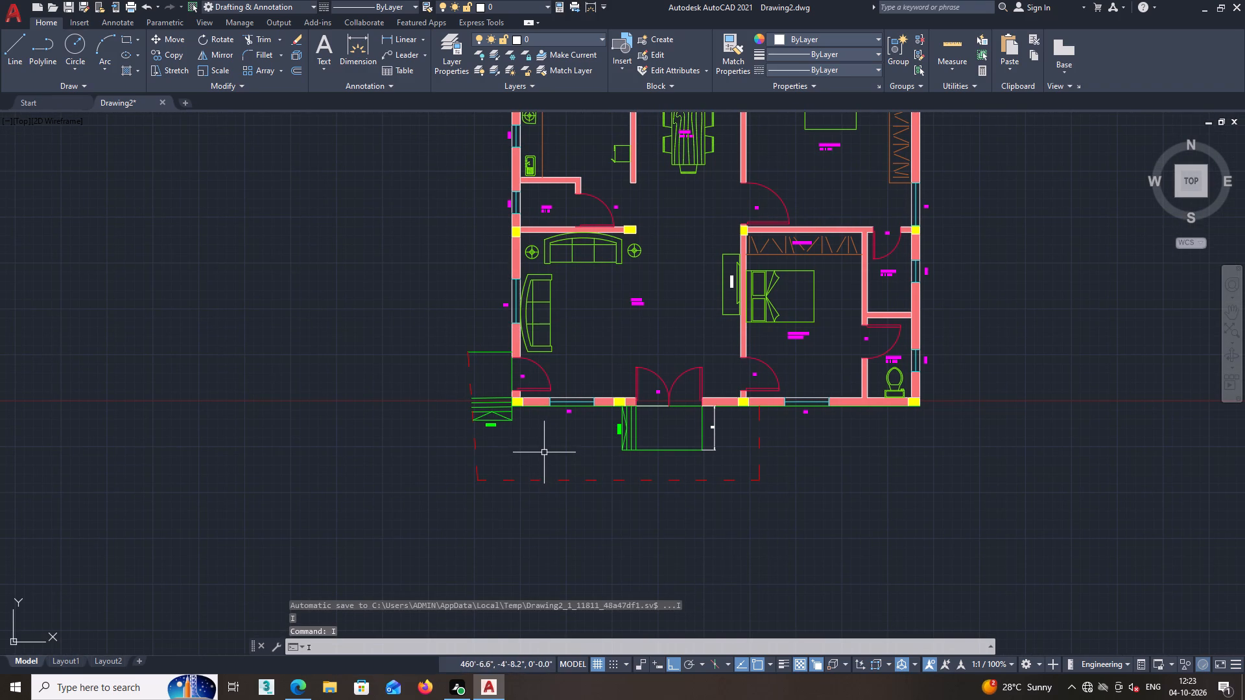
scroll(542, 251, "down", 1)
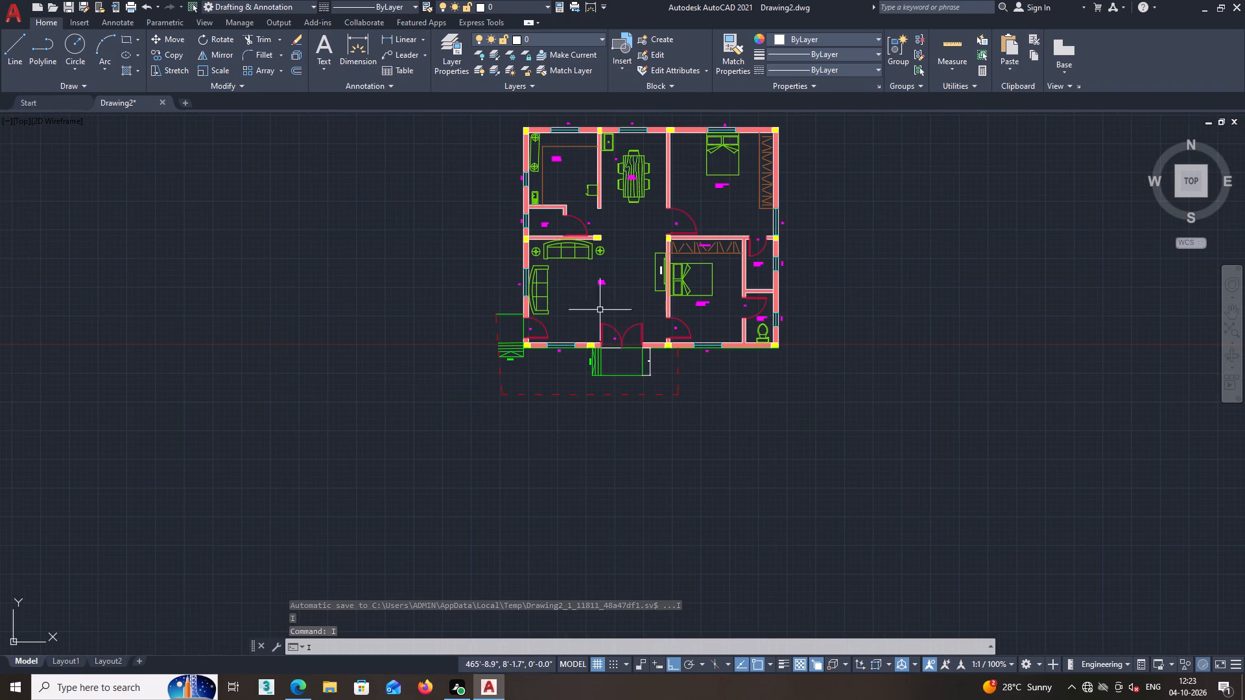
middle_click_drag(591, 361, 552, 329)
scroll(608, 329, "down", 1)
middle_click_drag(608, 331, 592, 474)
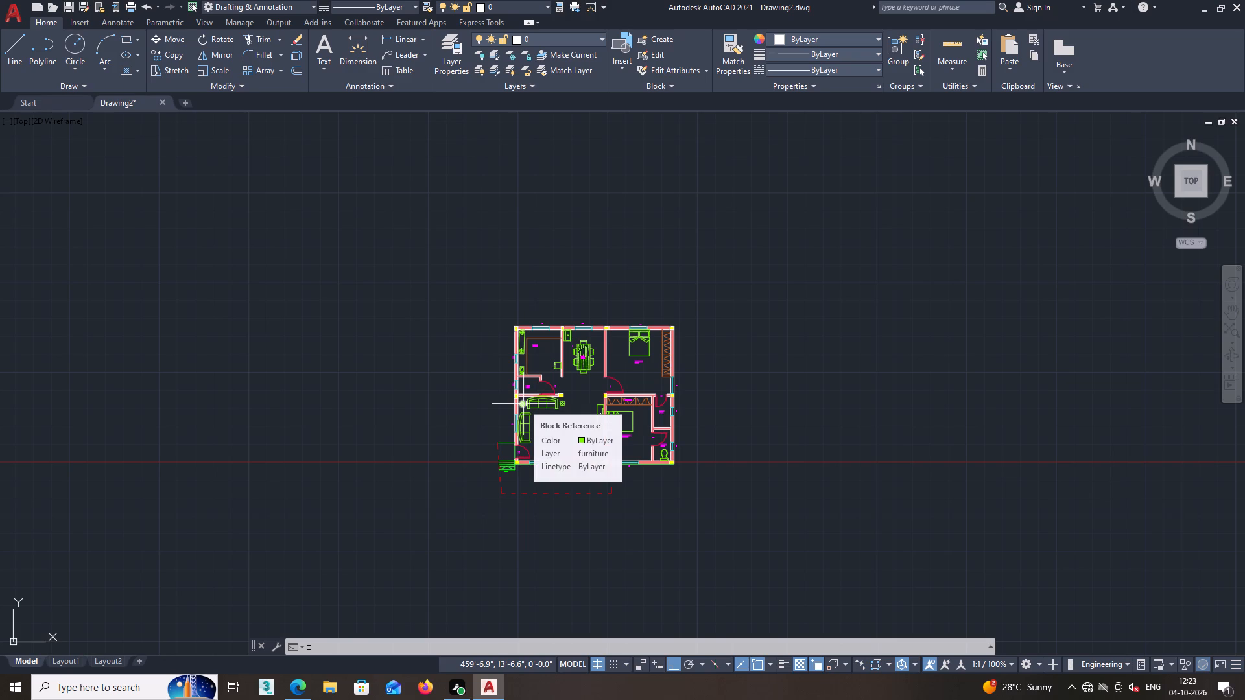
middle_click_drag(562, 421, 547, 363)
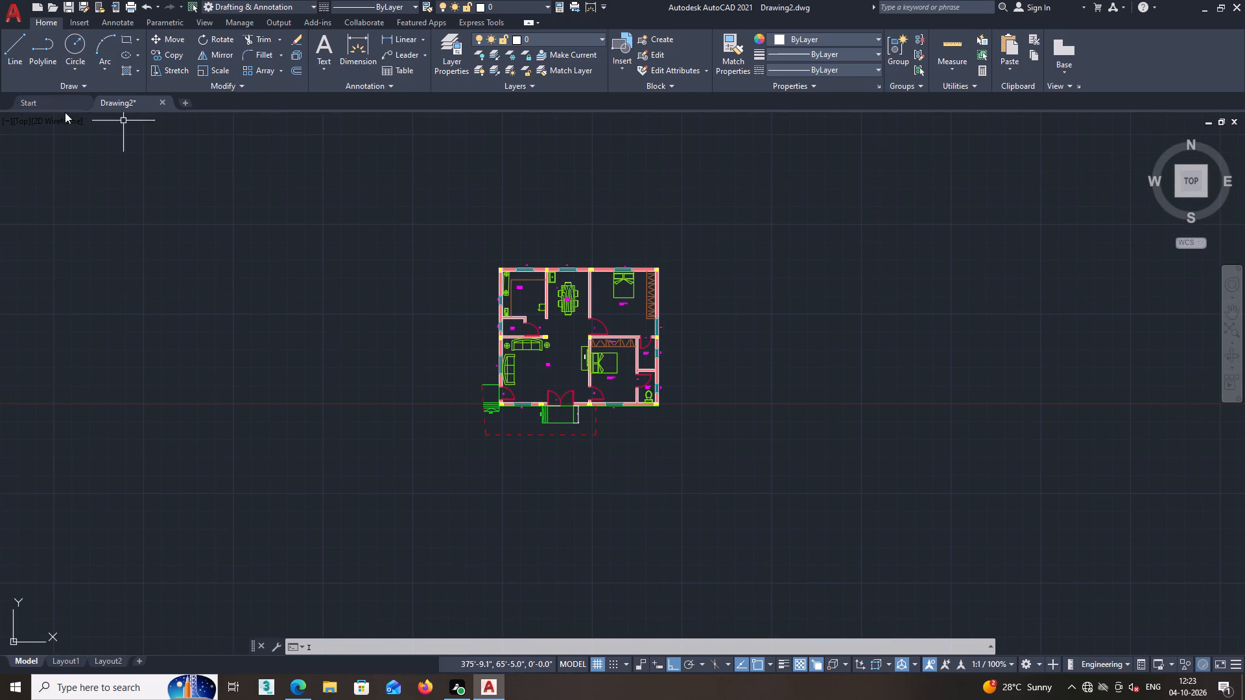
Draw a line 3' up from the building's top-right outer corner, continuing horizontally to align with the top-left outer corner.
left_click(18, 39)
middle_click_drag(444, 432, 430, 406)
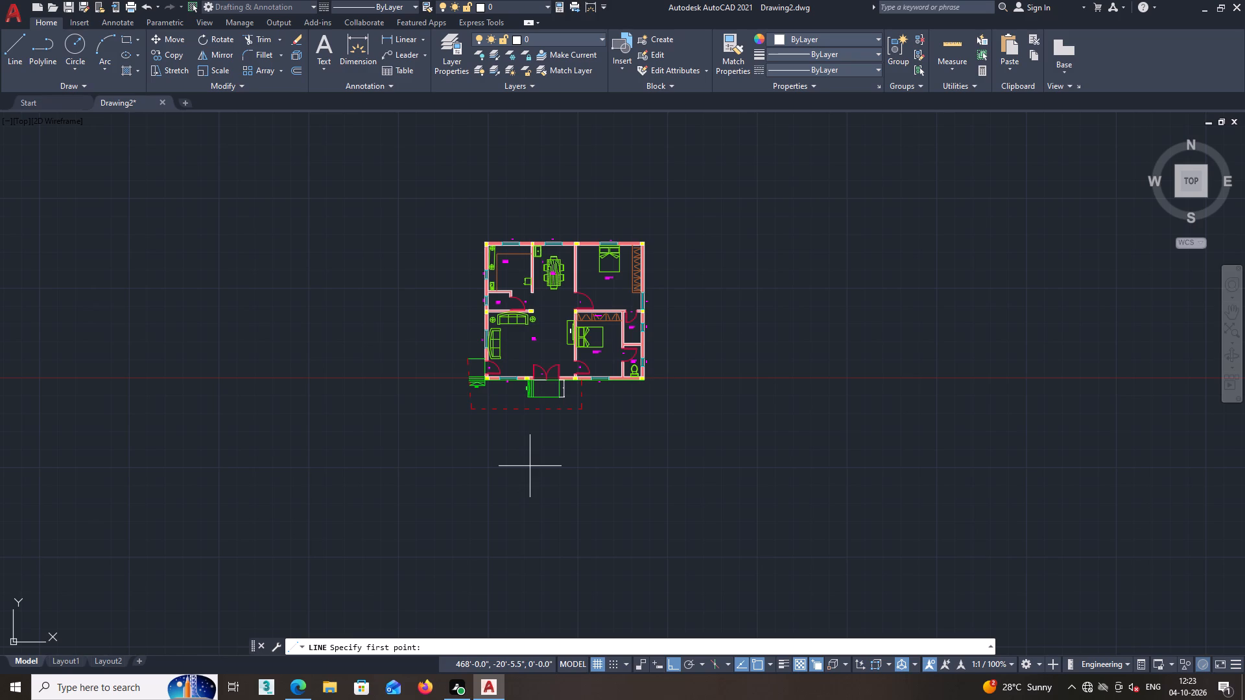
middle_click_drag(613, 416, 611, 500)
scroll(643, 289, "up", 2)
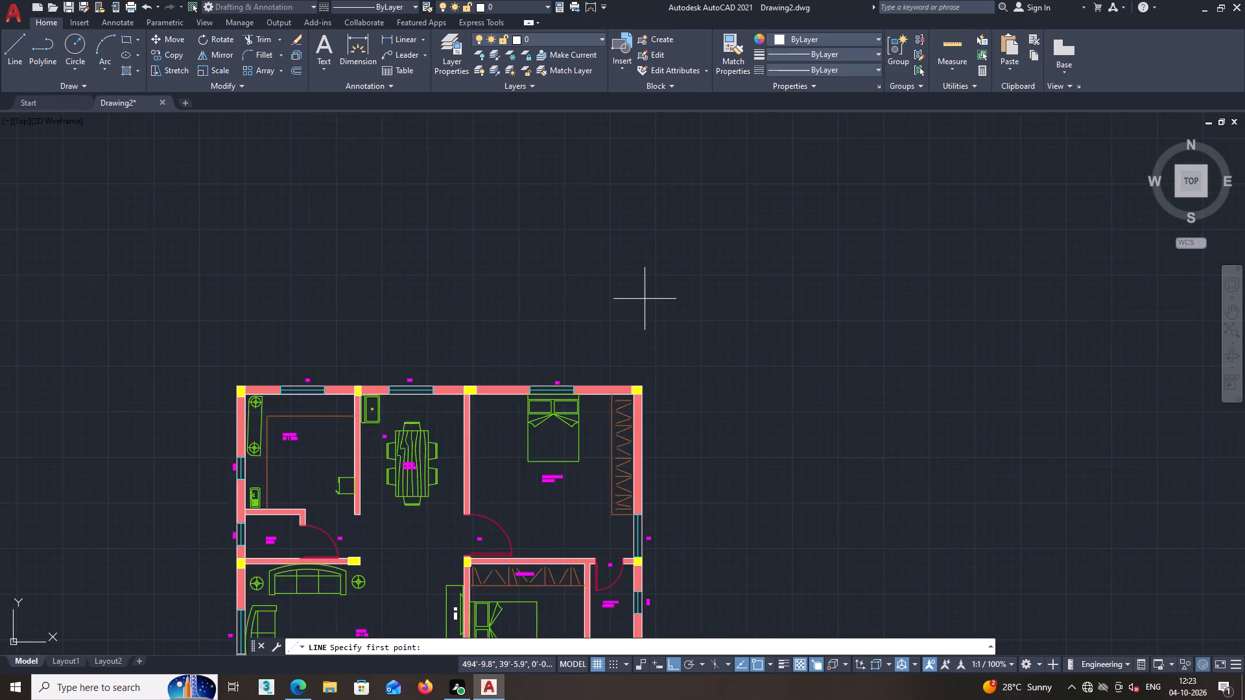
scroll(645, 299, "up", 1)
scroll(645, 367, "up", 1)
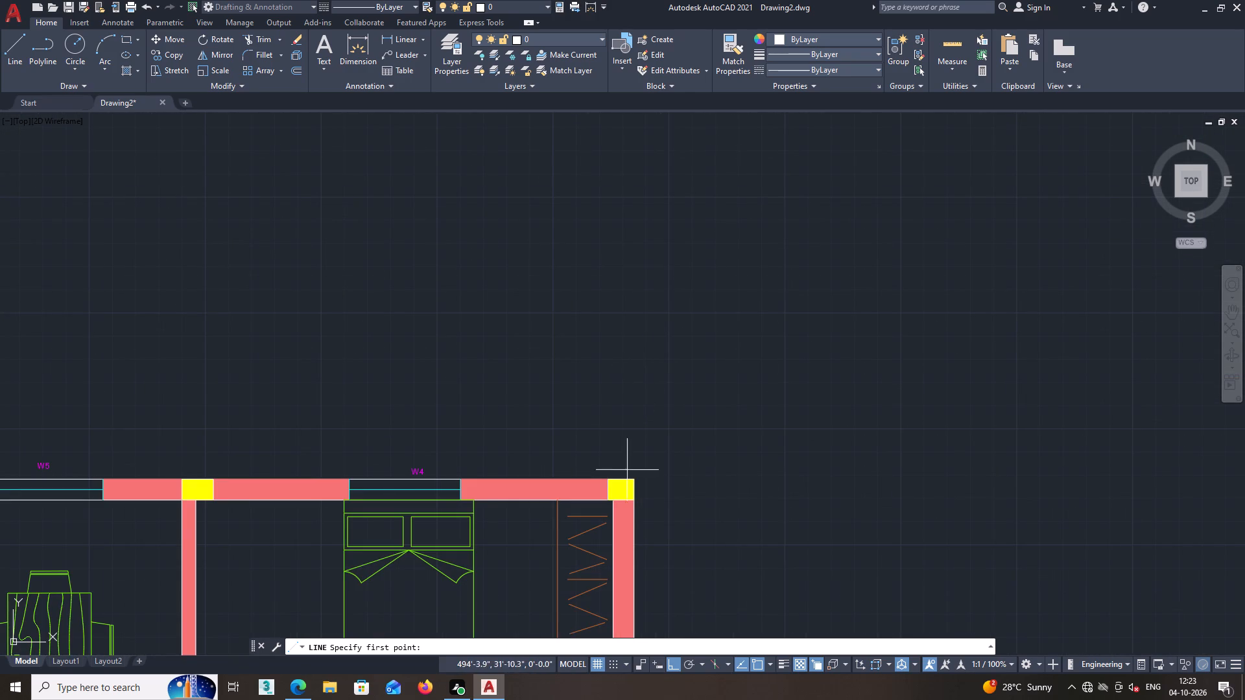
left_click(634, 479)
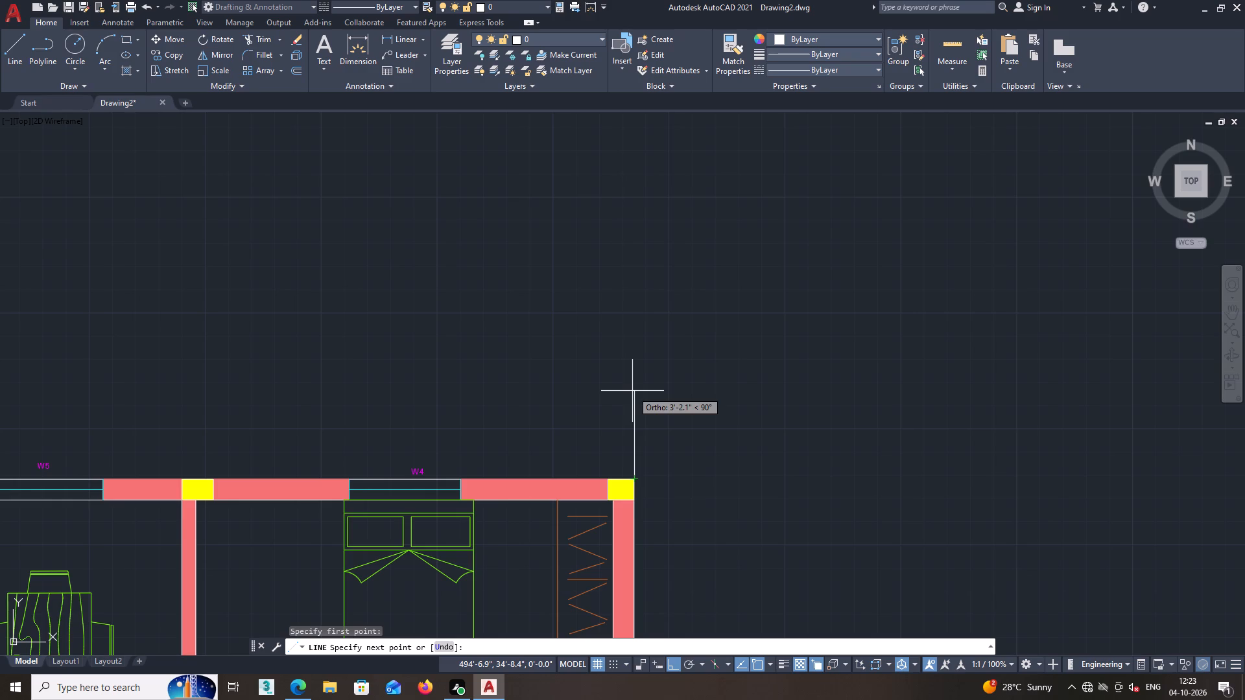
type("3'")
key("Return")
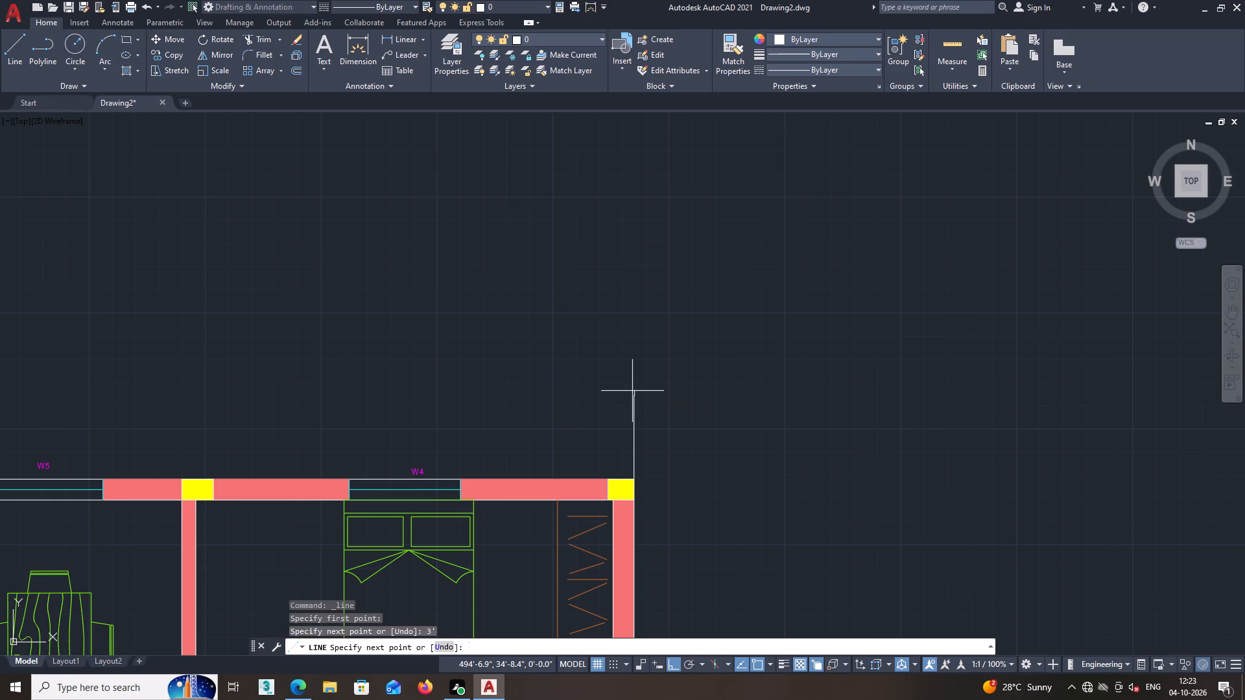
middle_click_drag(236, 423, 637, 408)
scroll(412, 417, "down", 2)
middle_click_drag(354, 412, 440, 391)
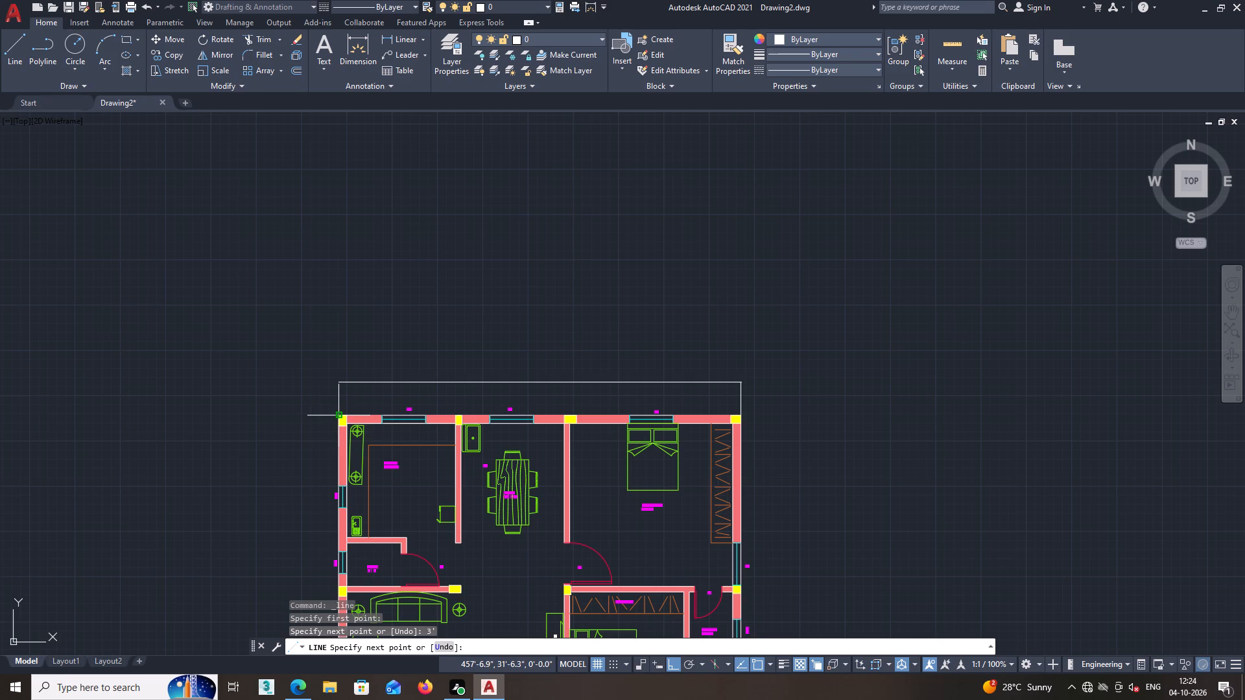
left_click(339, 384)
key("space")
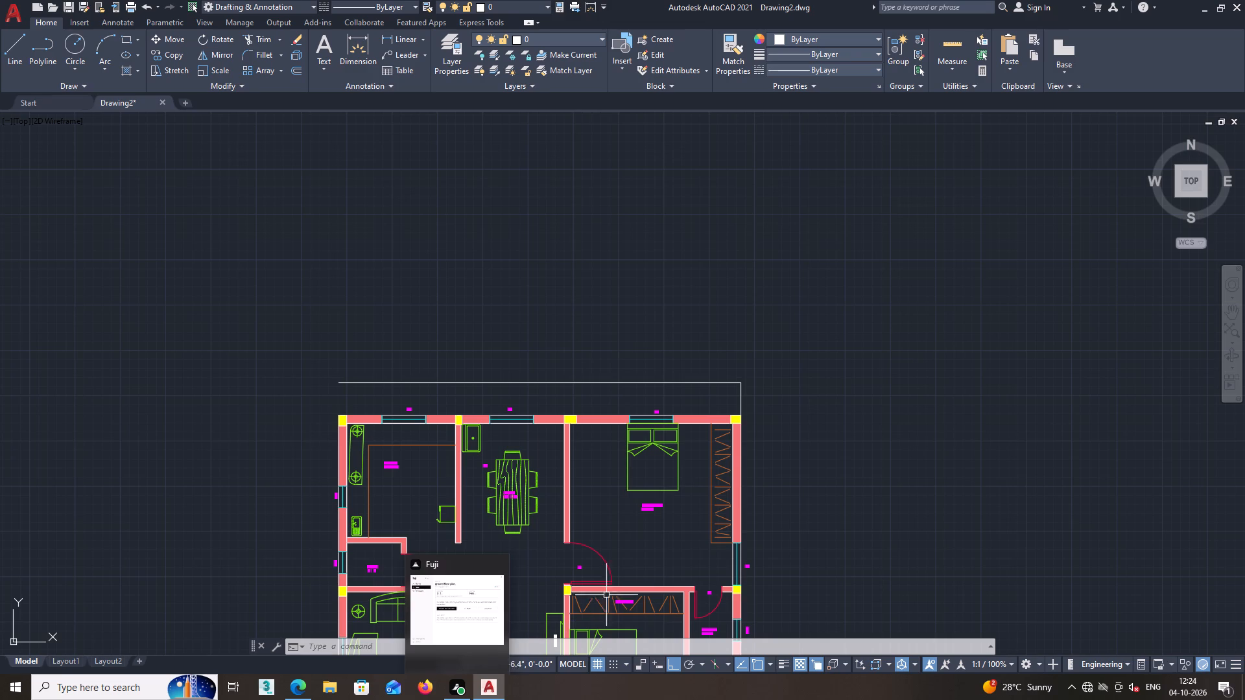
Change the colour of the TV UNIT text in the living room to magenta.
middle_click_drag(639, 526, 617, 513)
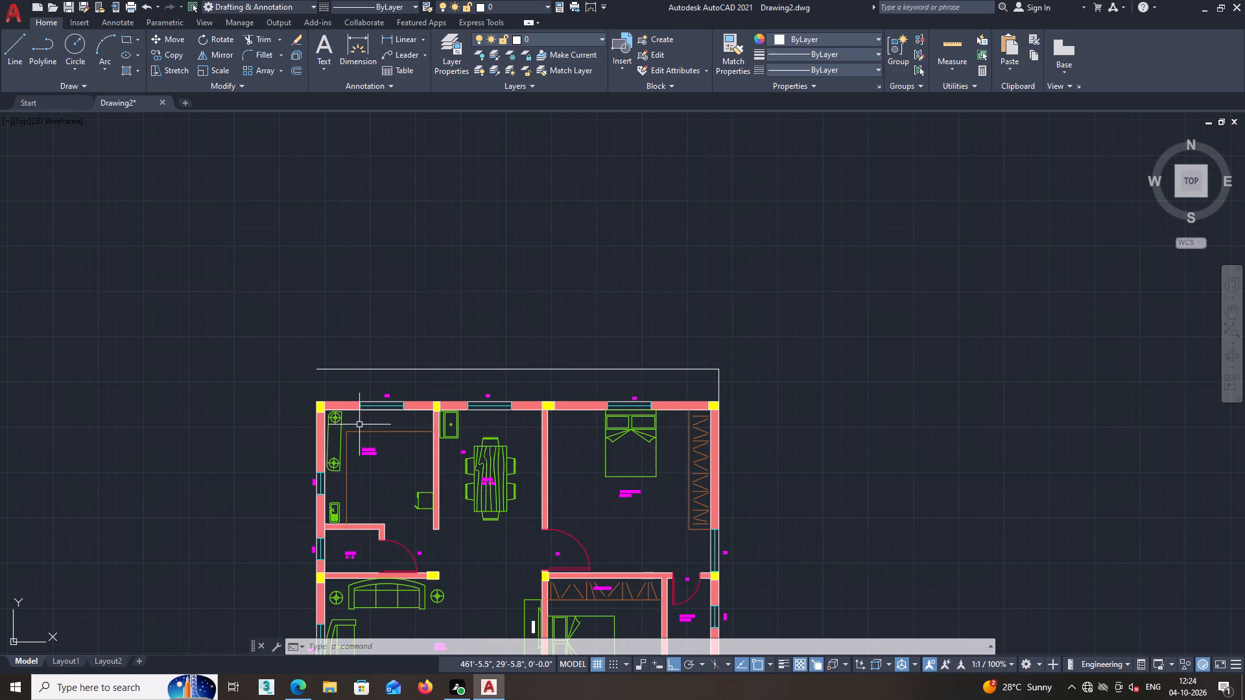
scroll(535, 541, "down", 1)
middle_click_drag(547, 493, 547, 461)
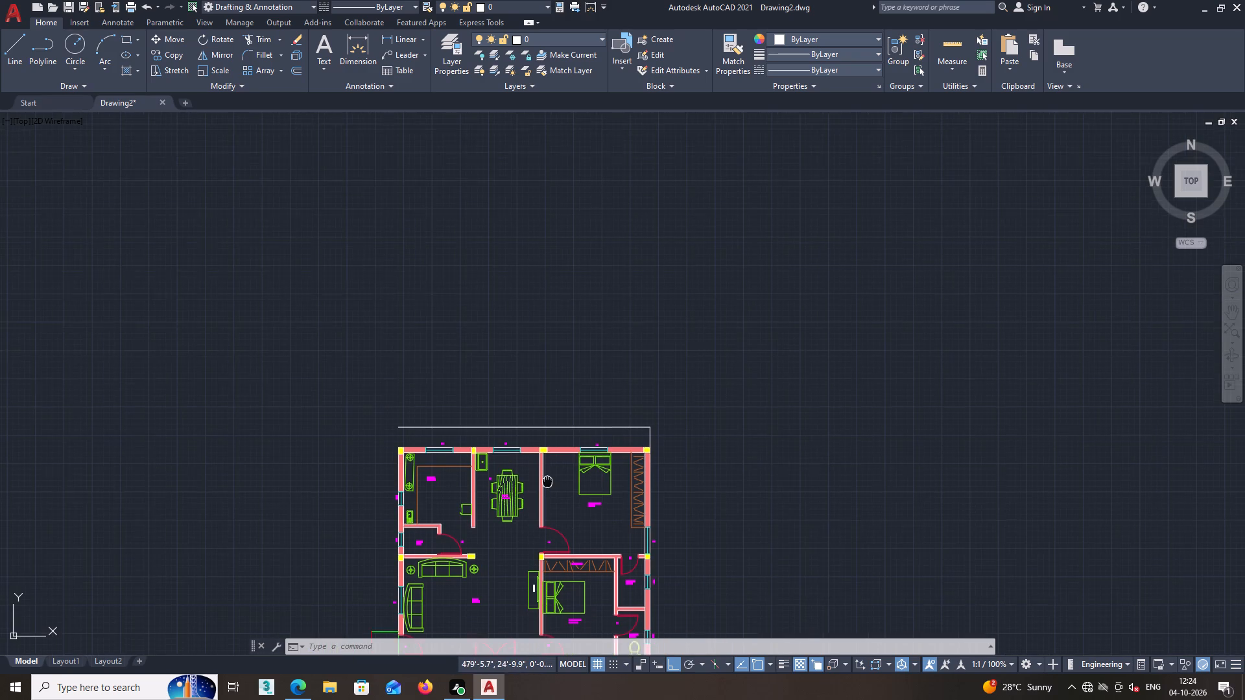
middle_click_drag(547, 461, 552, 384)
scroll(474, 539, "up", 1)
middle_click_drag(492, 510, 496, 472)
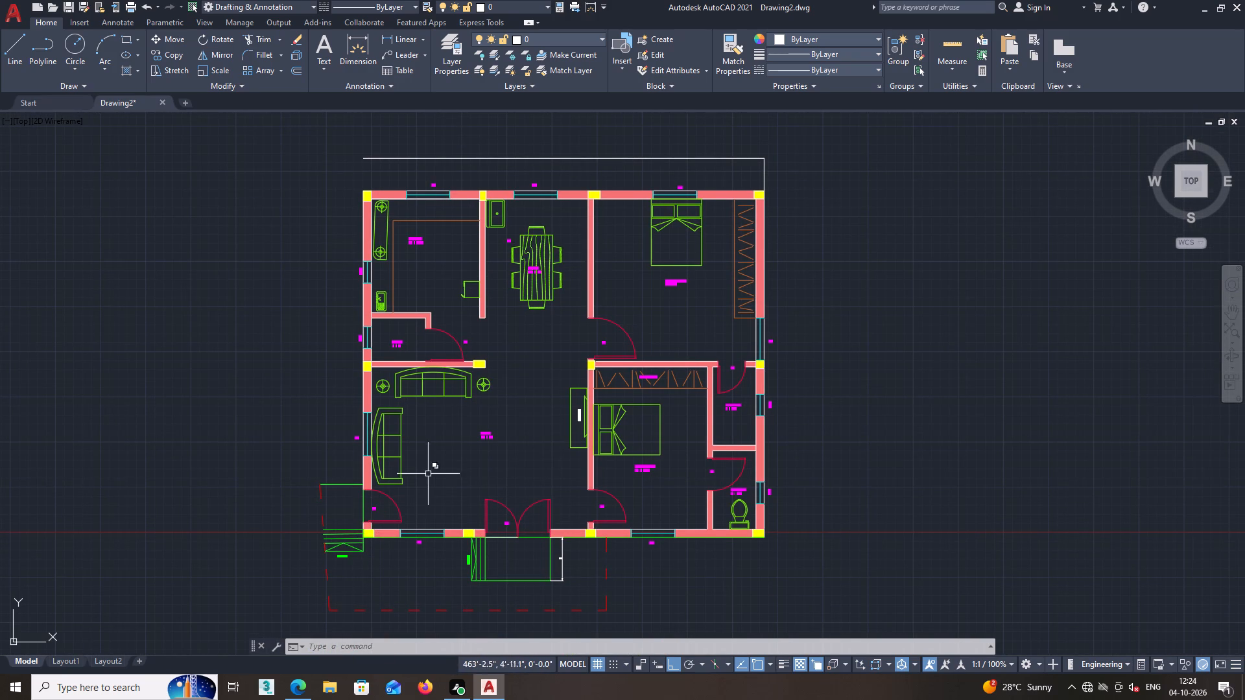
middle_click_drag(430, 471, 437, 506)
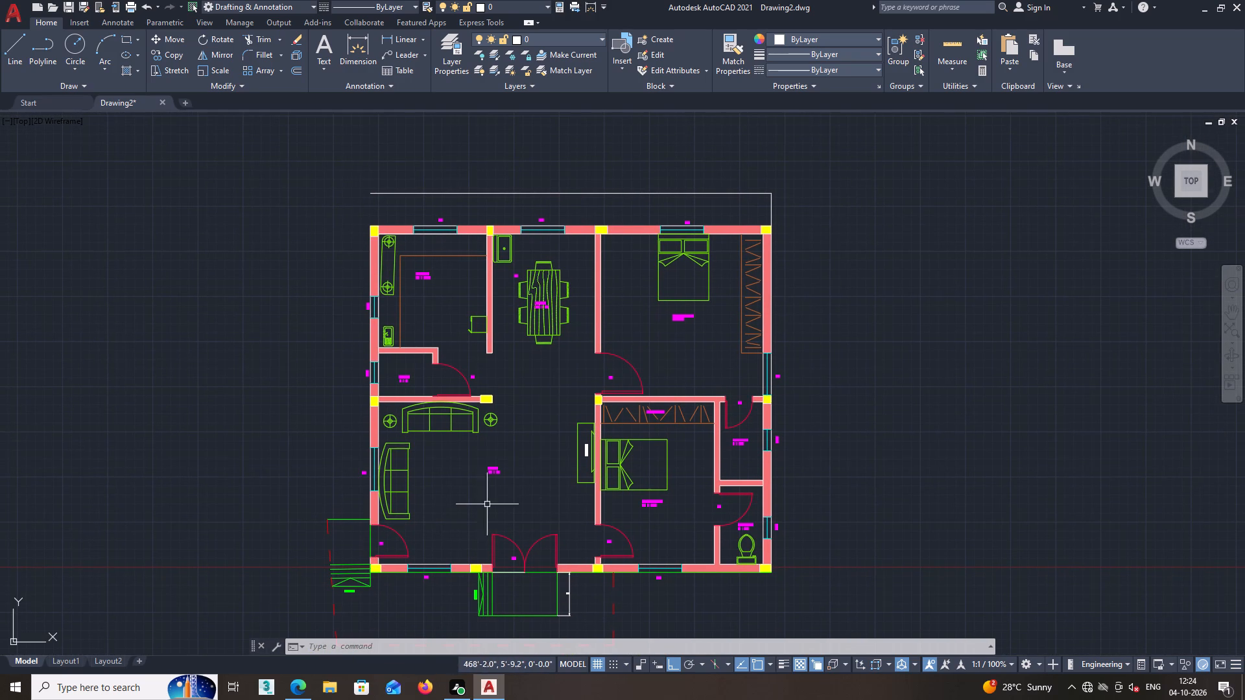
scroll(596, 452, "up", 4)
left_click(537, 423)
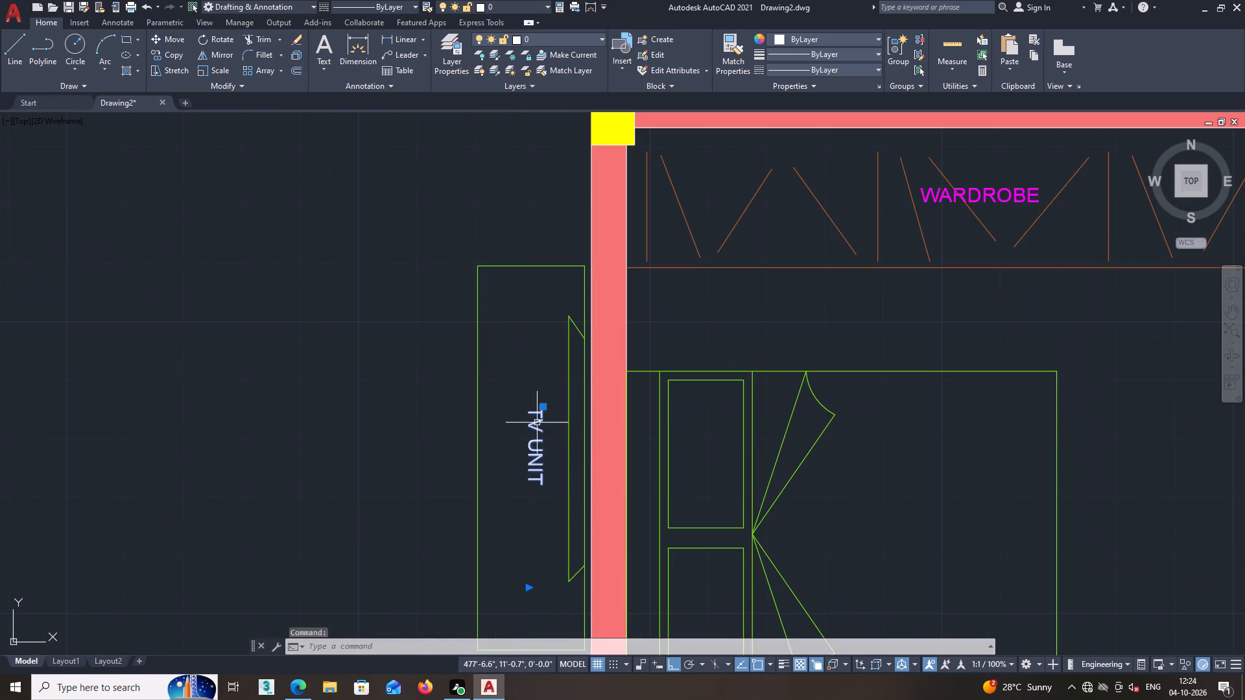
left_click(779, 34)
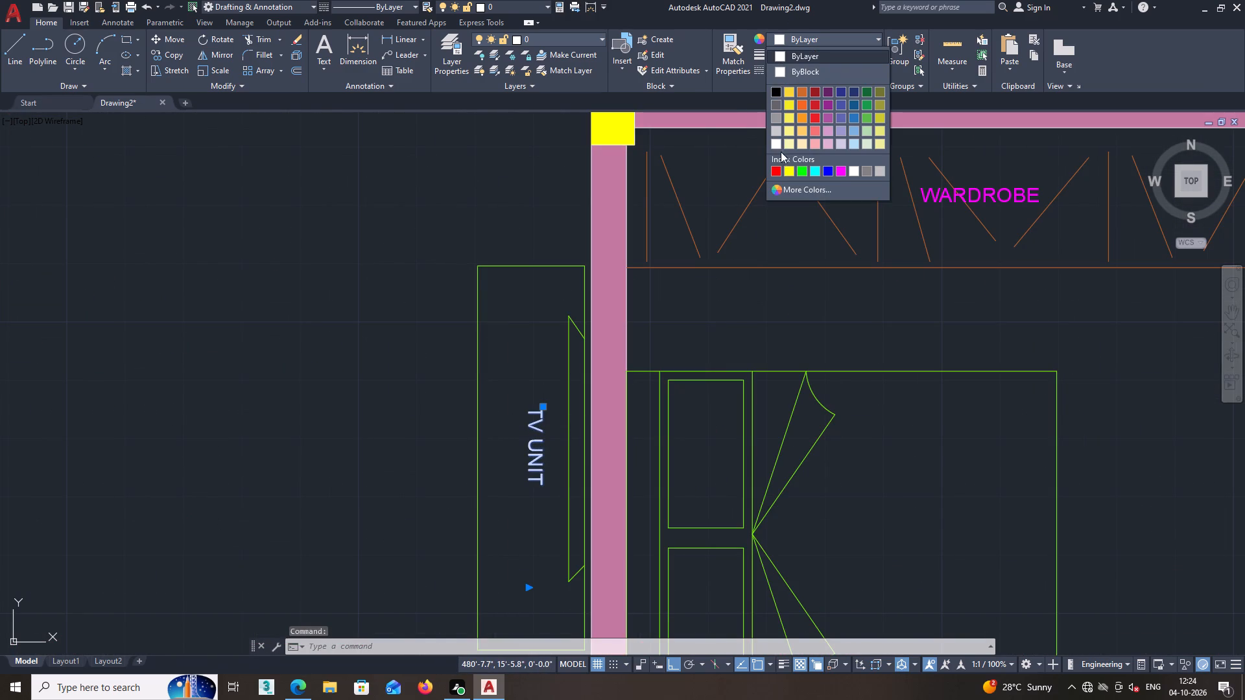
left_click(838, 169)
key("Escape")
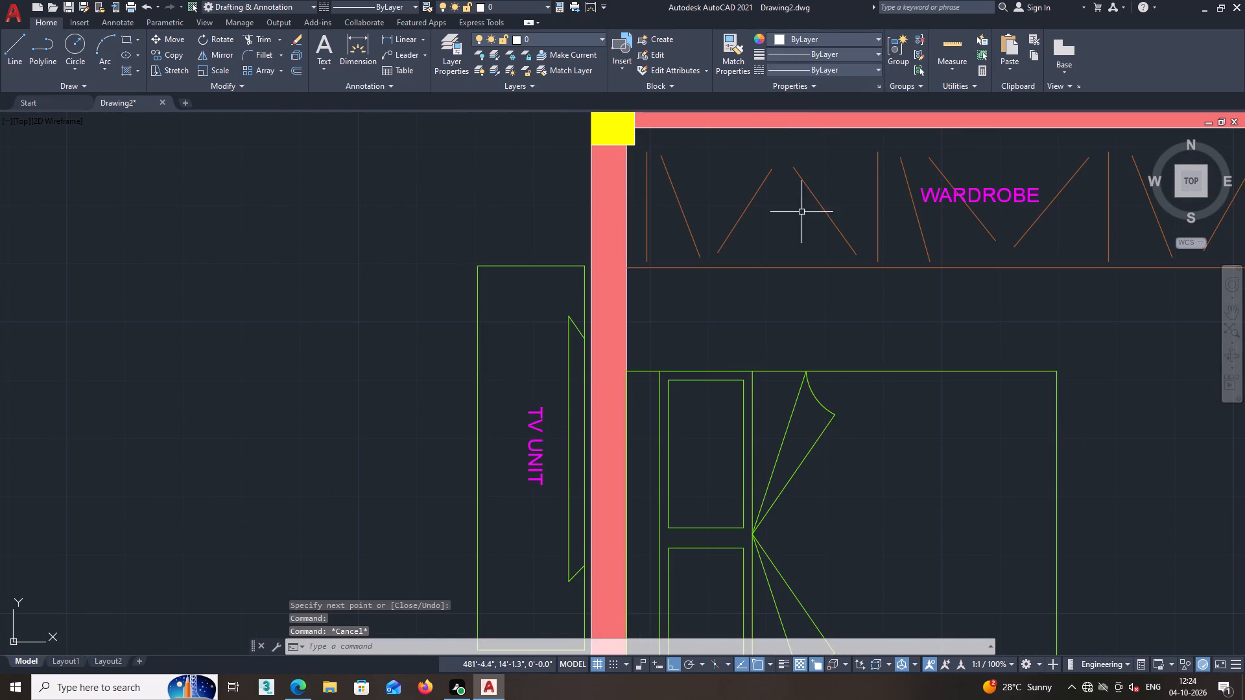
Match the properties of the Bedroom 02 entry door label onto the dimension beside the front entrance platform.
scroll(688, 289, "down", 3)
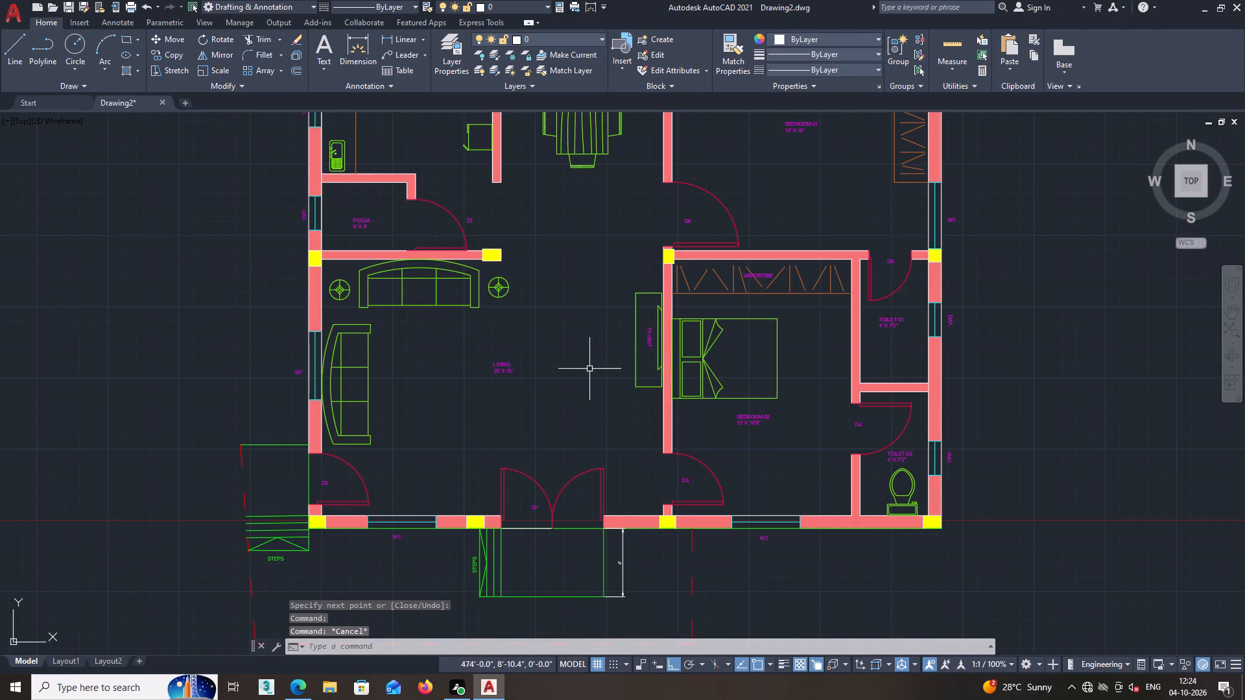
middle_click_drag(598, 512, 607, 495)
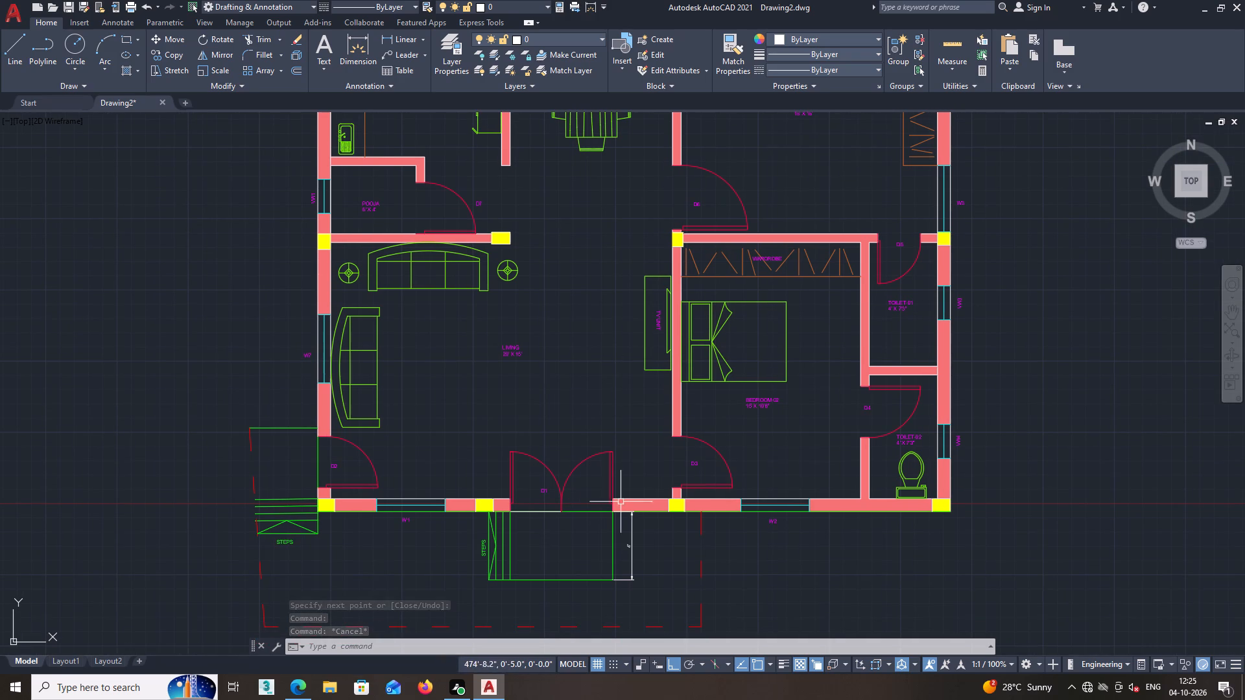
middle_click_drag(864, 409, 844, 458)
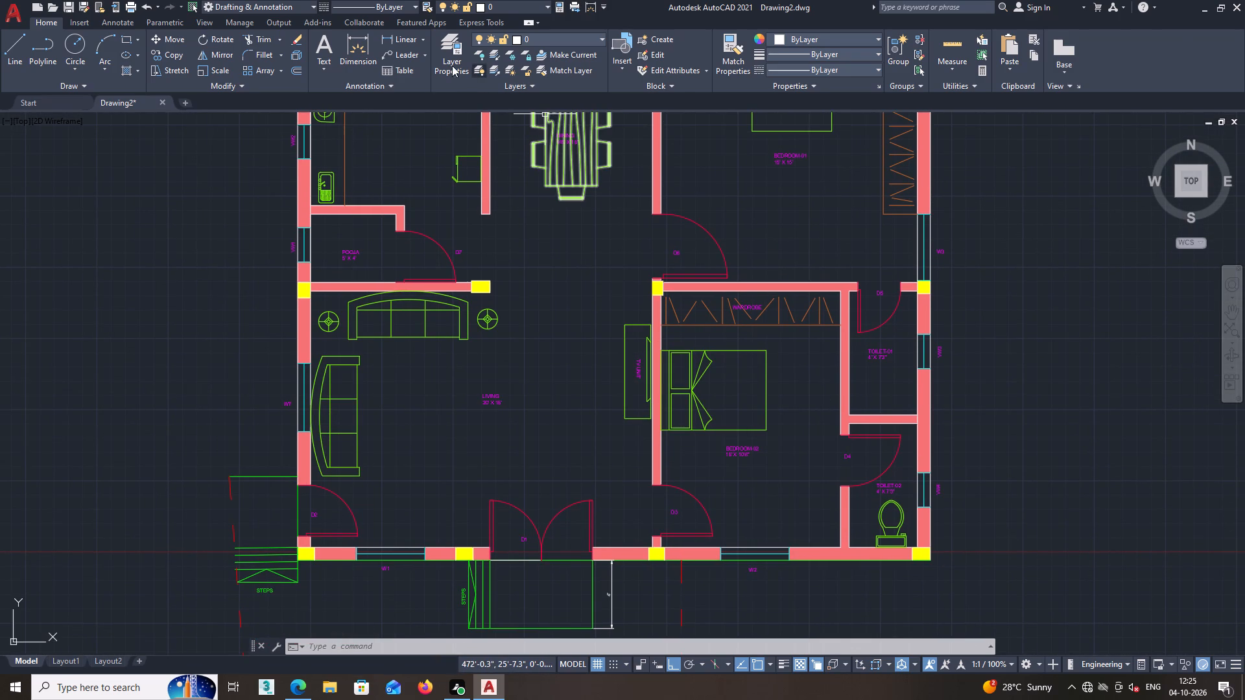
left_click(733, 45)
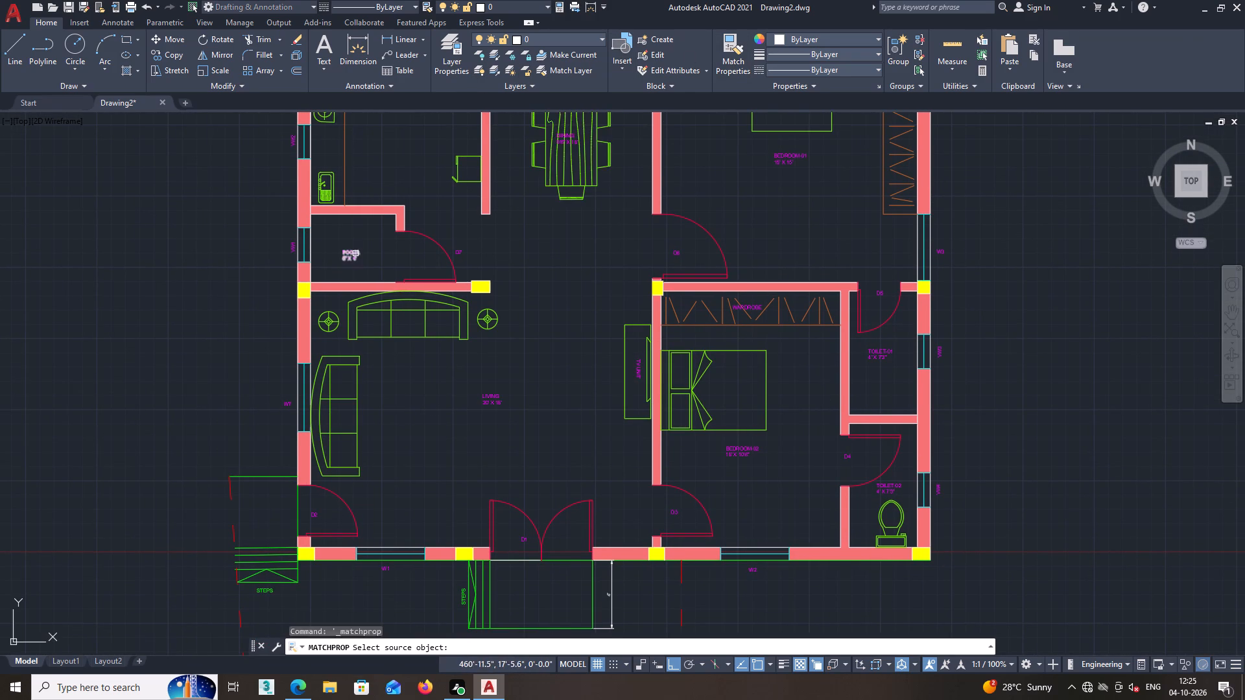
middle_click_drag(360, 264, 355, 367)
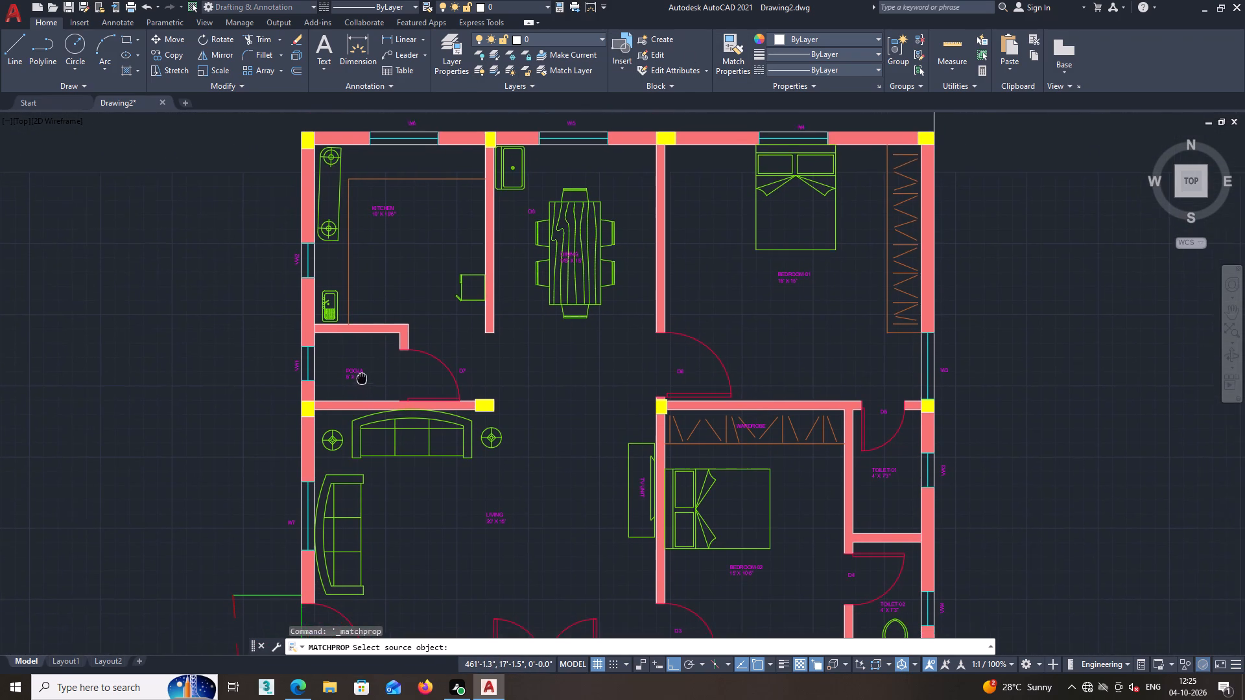
middle_click_drag(355, 367, 339, 320)
middle_click_drag(382, 466, 375, 346)
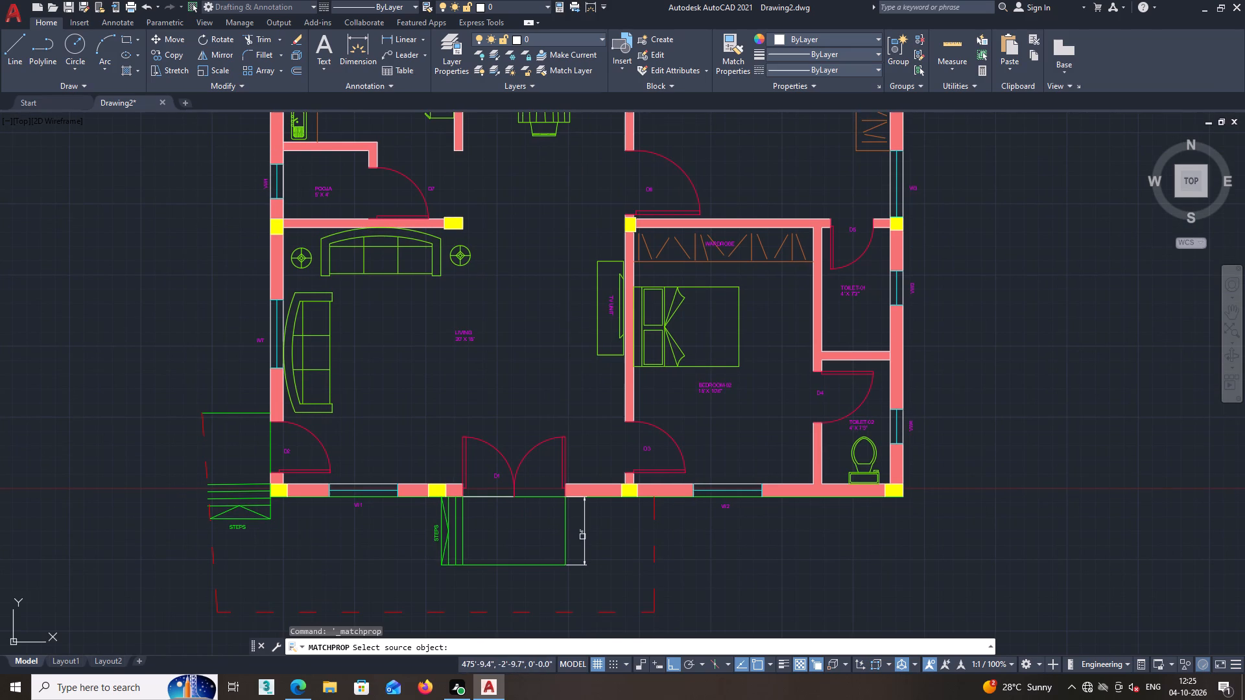
middle_click_drag(632, 434, 592, 491)
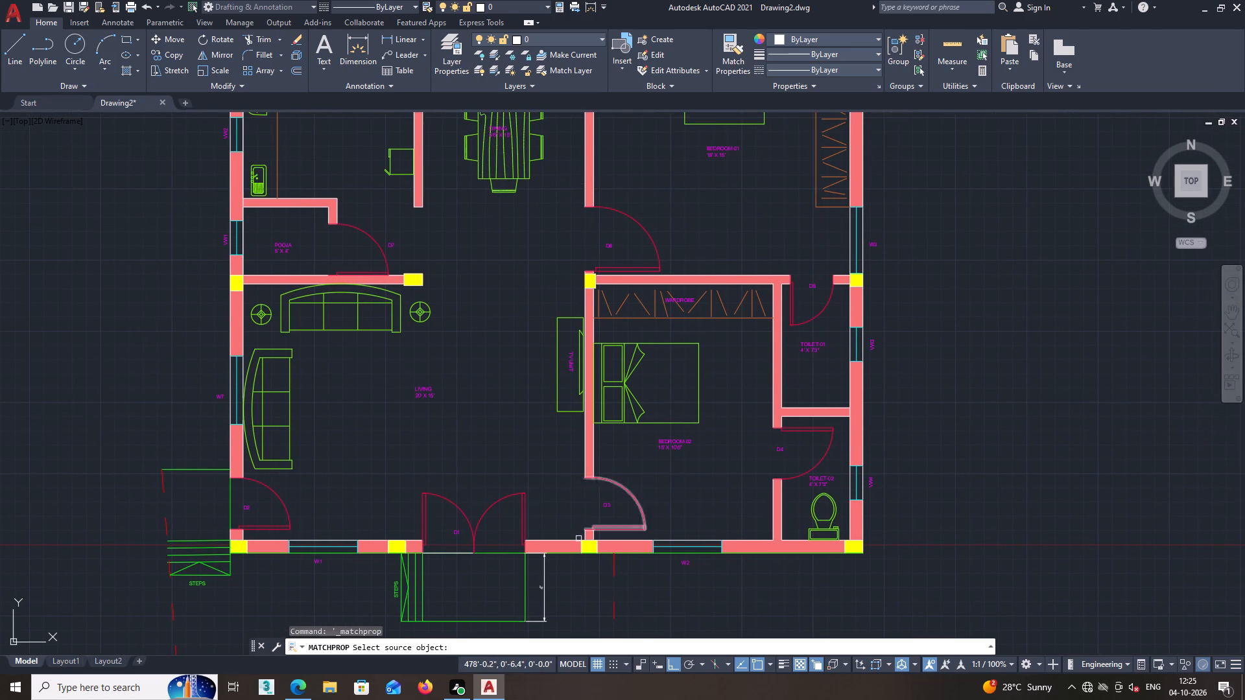
left_click(606, 507)
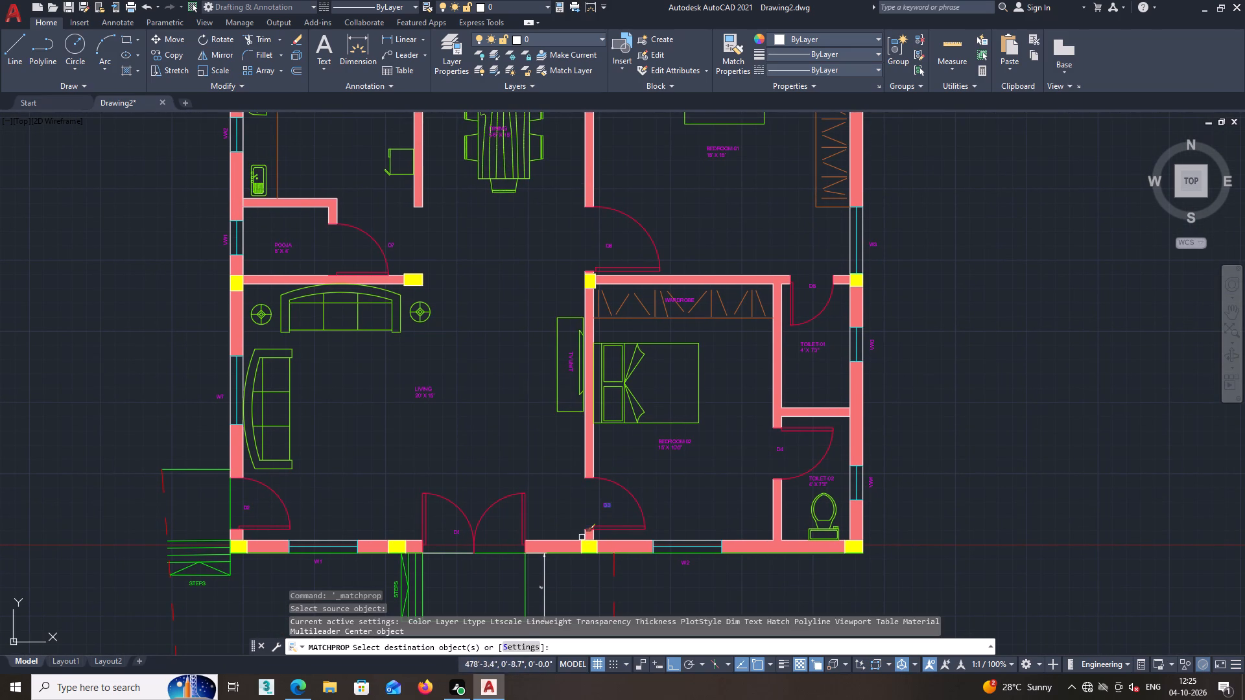
left_click(543, 588)
key("Escape")
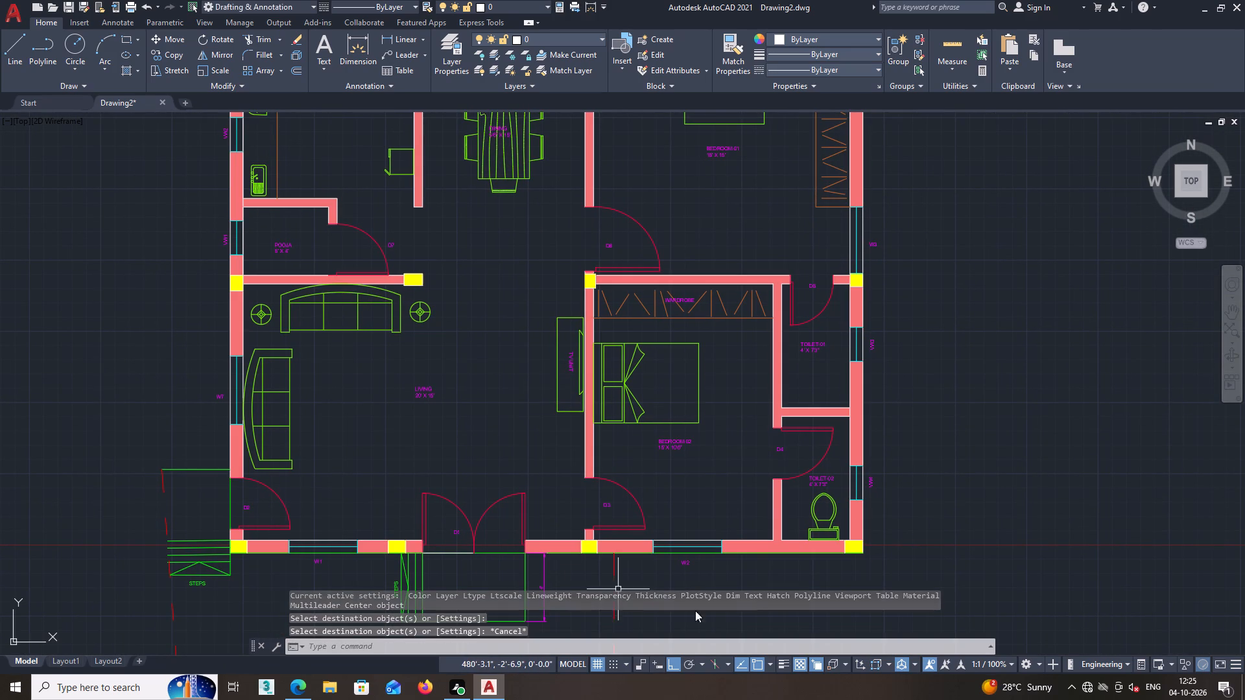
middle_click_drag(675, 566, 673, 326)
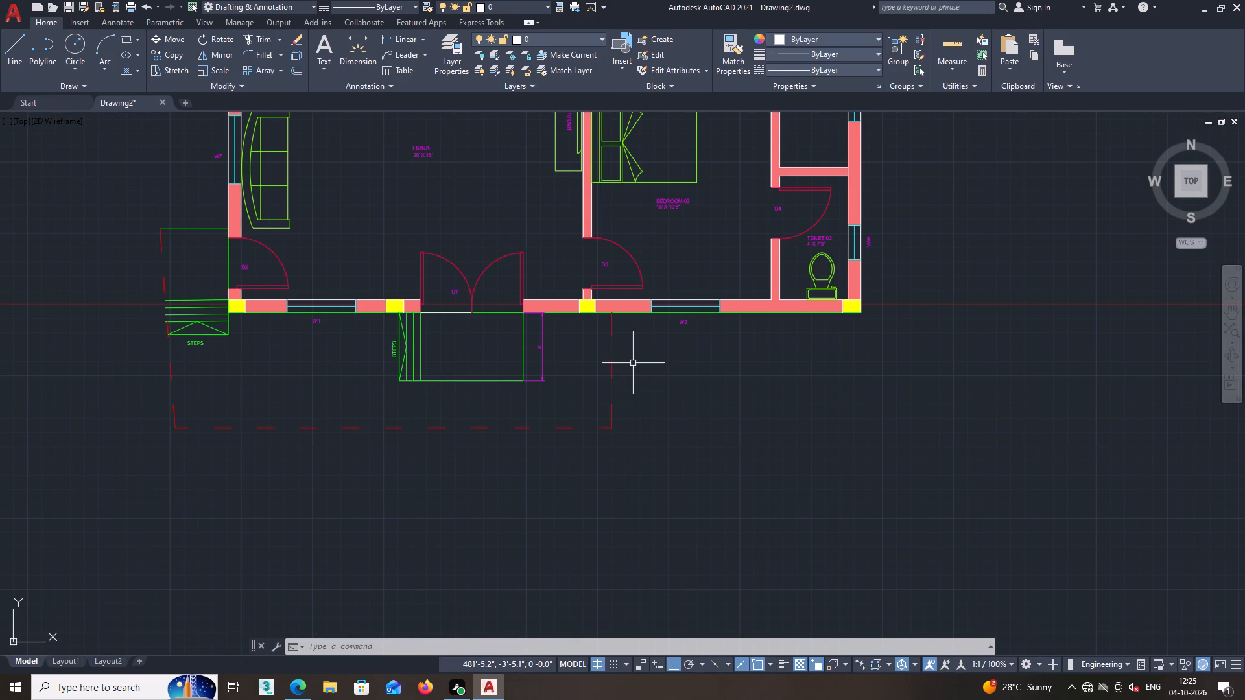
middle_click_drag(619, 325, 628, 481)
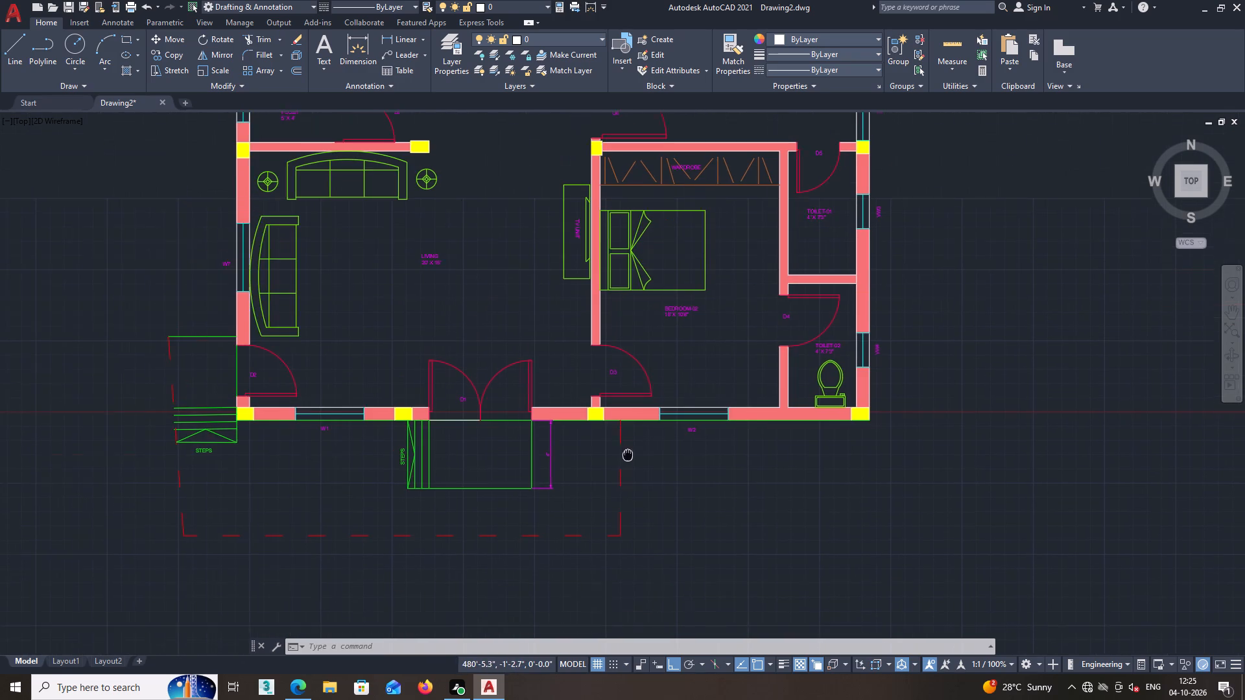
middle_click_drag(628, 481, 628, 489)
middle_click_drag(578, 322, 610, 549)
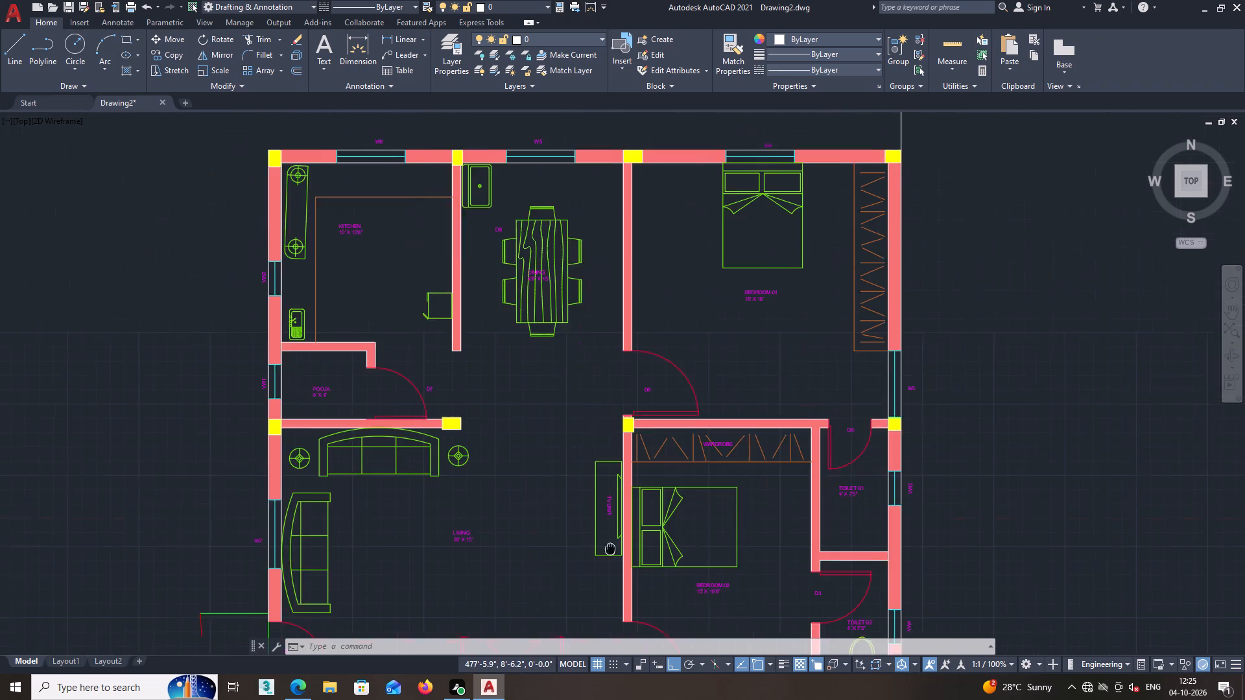
Offset the horizontal outline line above the building by 47'5" downwards, so the copy lies below the front entrance.
middle_click_drag(610, 549, 610, 541)
scroll(591, 406, "down", 1)
middle_click_drag(527, 325, 527, 393)
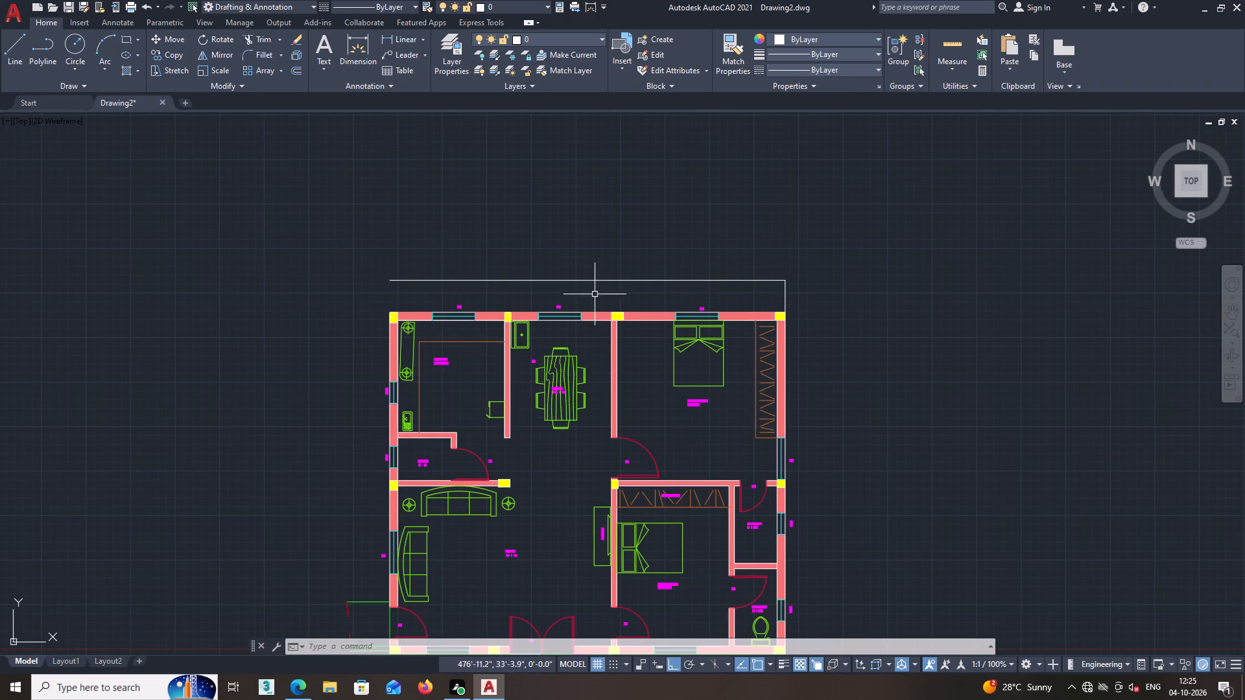
middle_click_drag(395, 318, 423, 296)
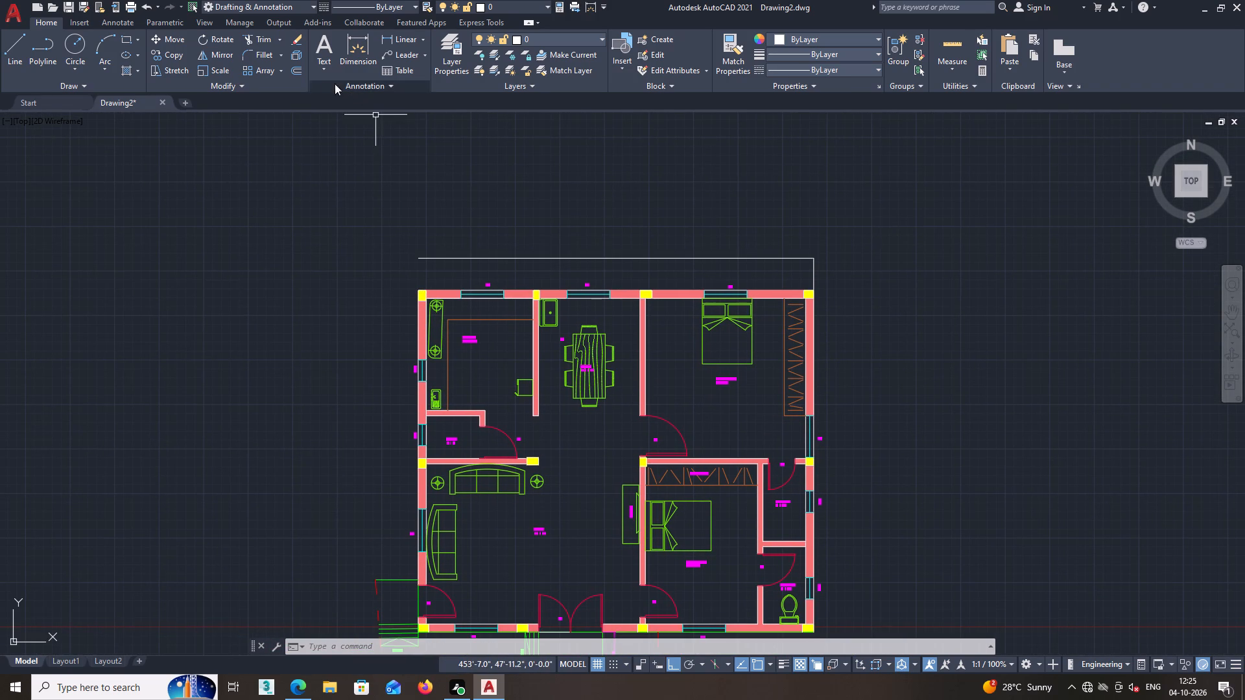
left_click(294, 72)
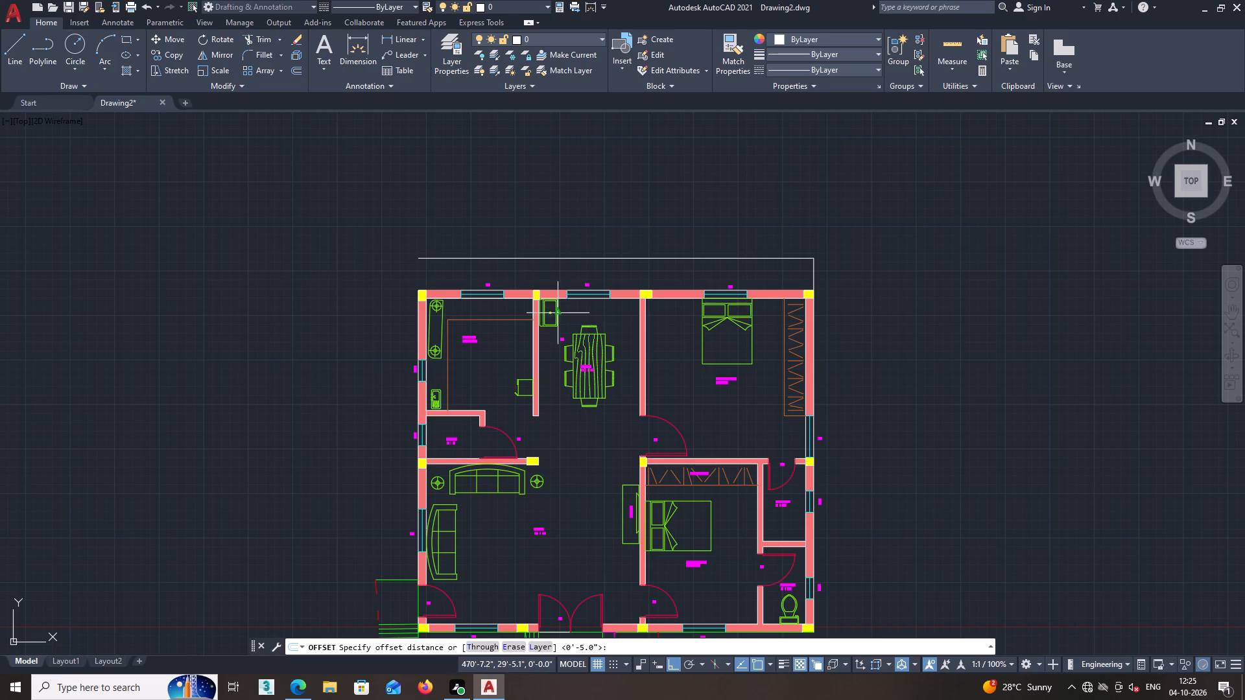
type("47'")
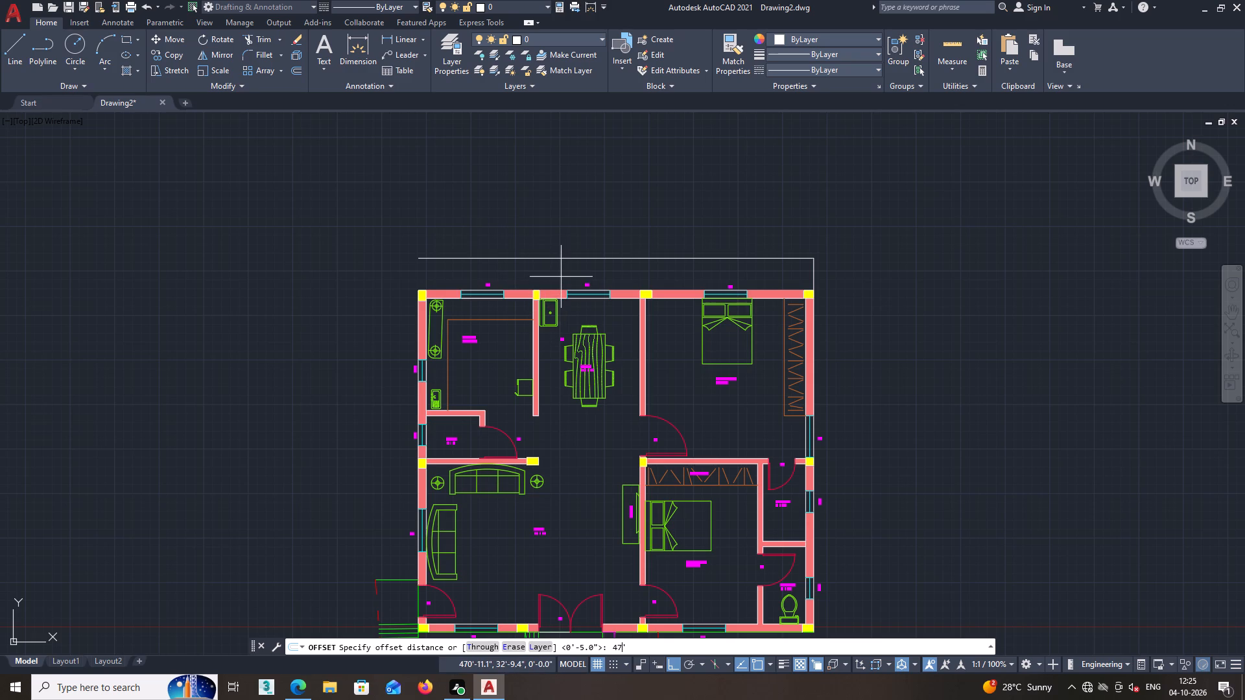
type("5\"")
key("Return")
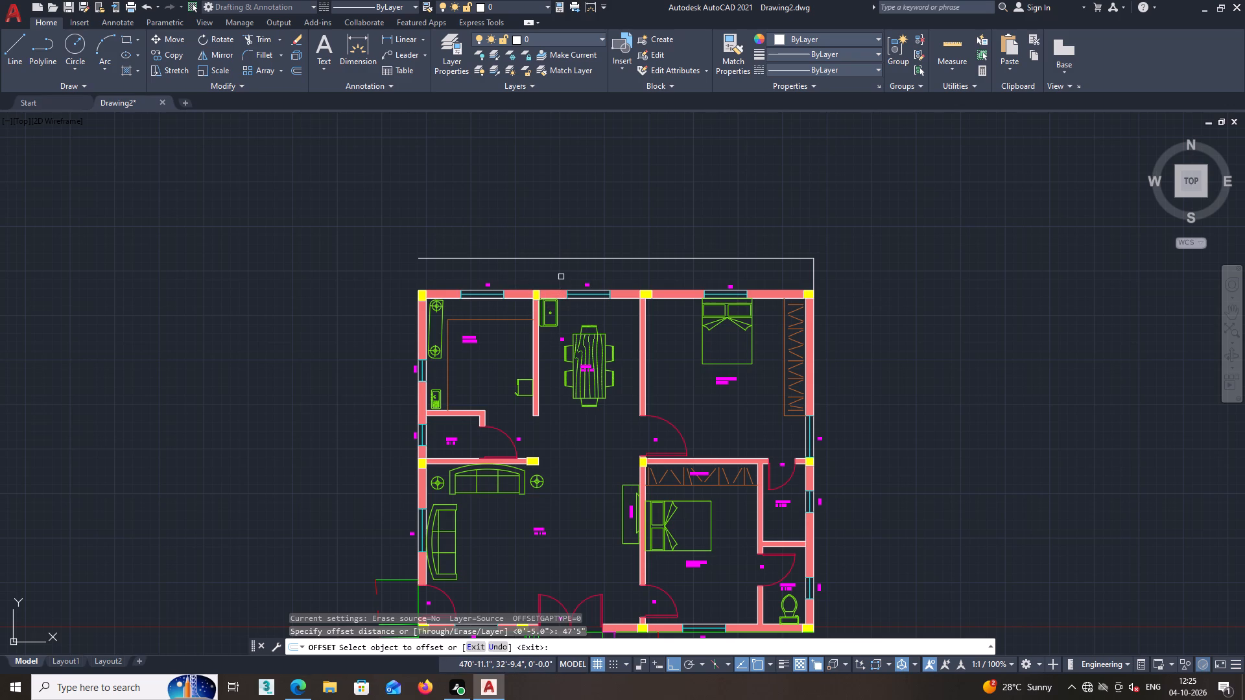
left_click(584, 259)
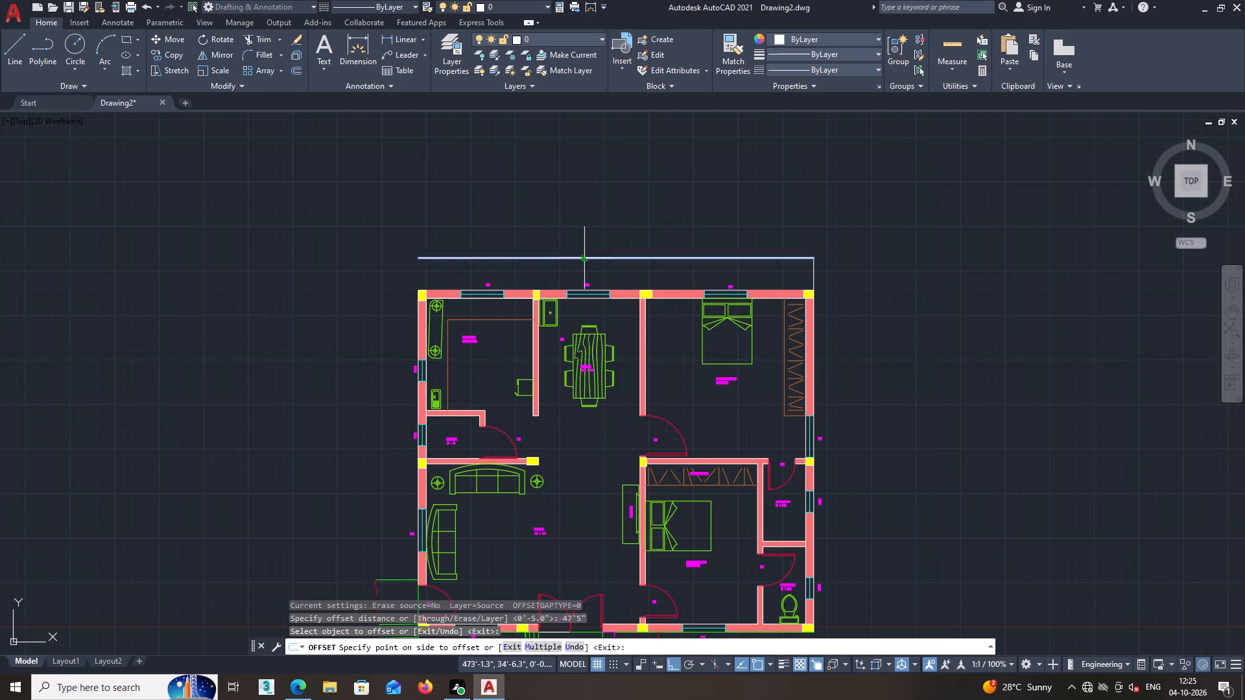
left_click(589, 377)
scroll(582, 366, "down", 3)
middle_click_drag(595, 406, 602, 356)
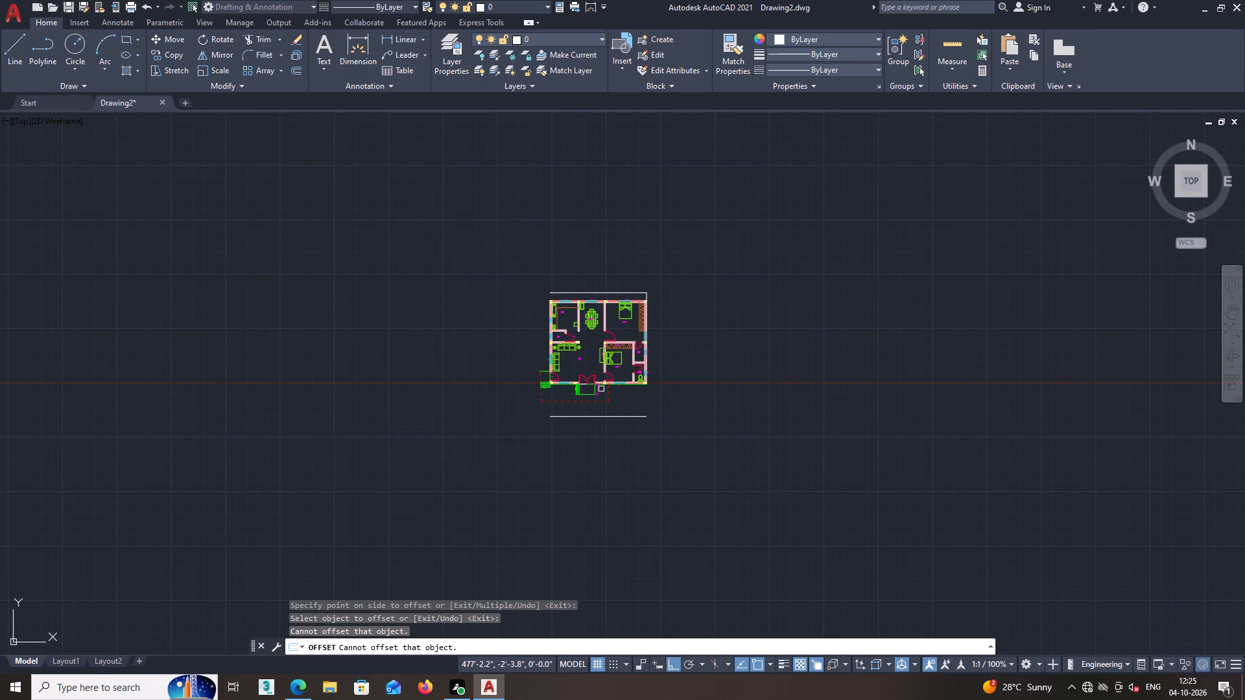
middle_click_drag(663, 353, 648, 346)
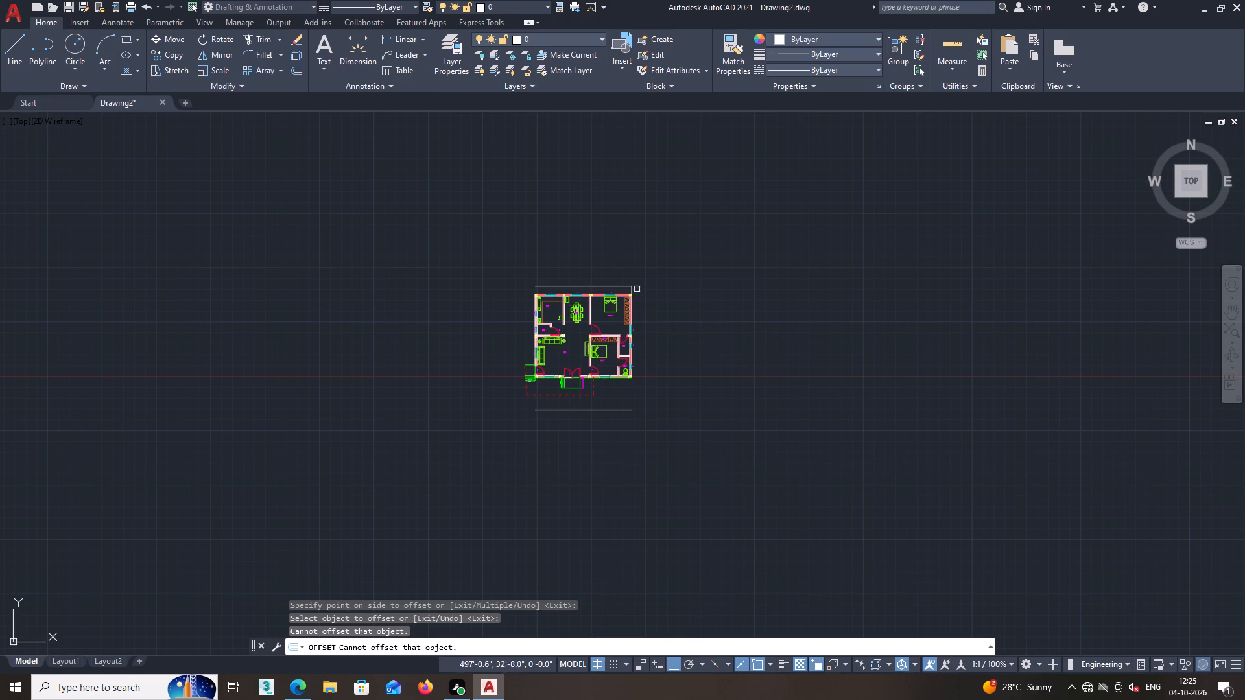
Draw a line along the top exterior wall from its left outer corner to its right outer corner and back.
scroll(628, 278, "up", 4)
scroll(617, 290, "down", 1)
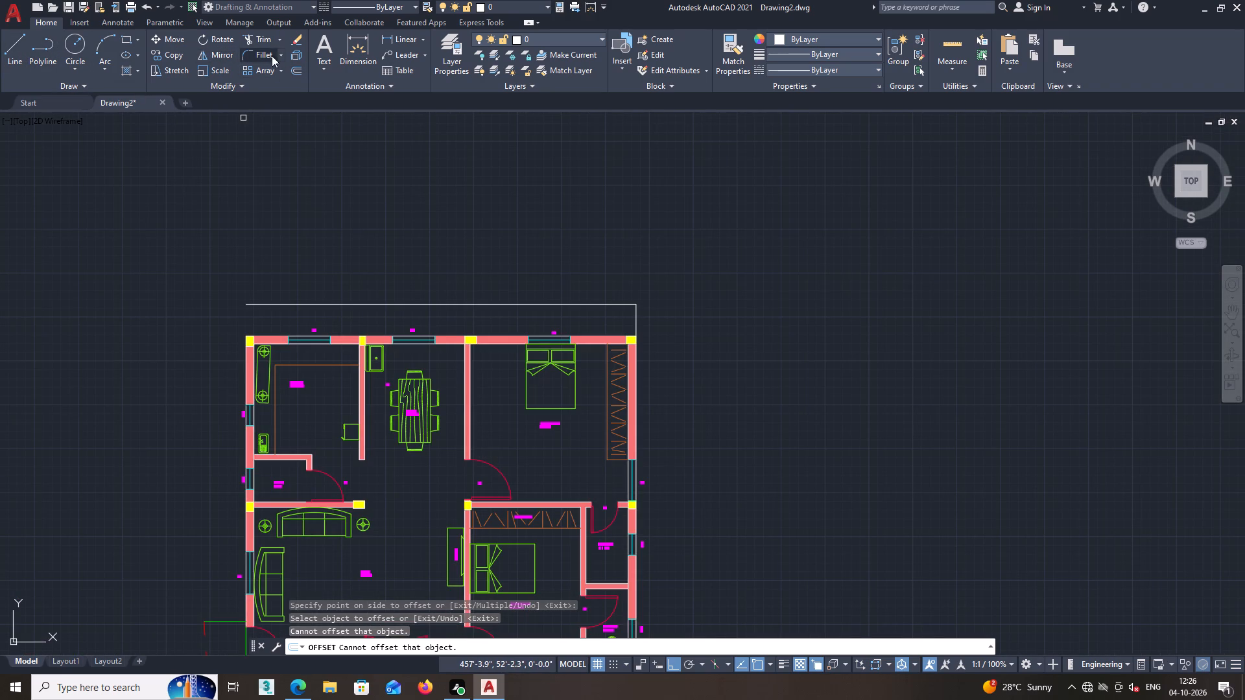
left_click(12, 45)
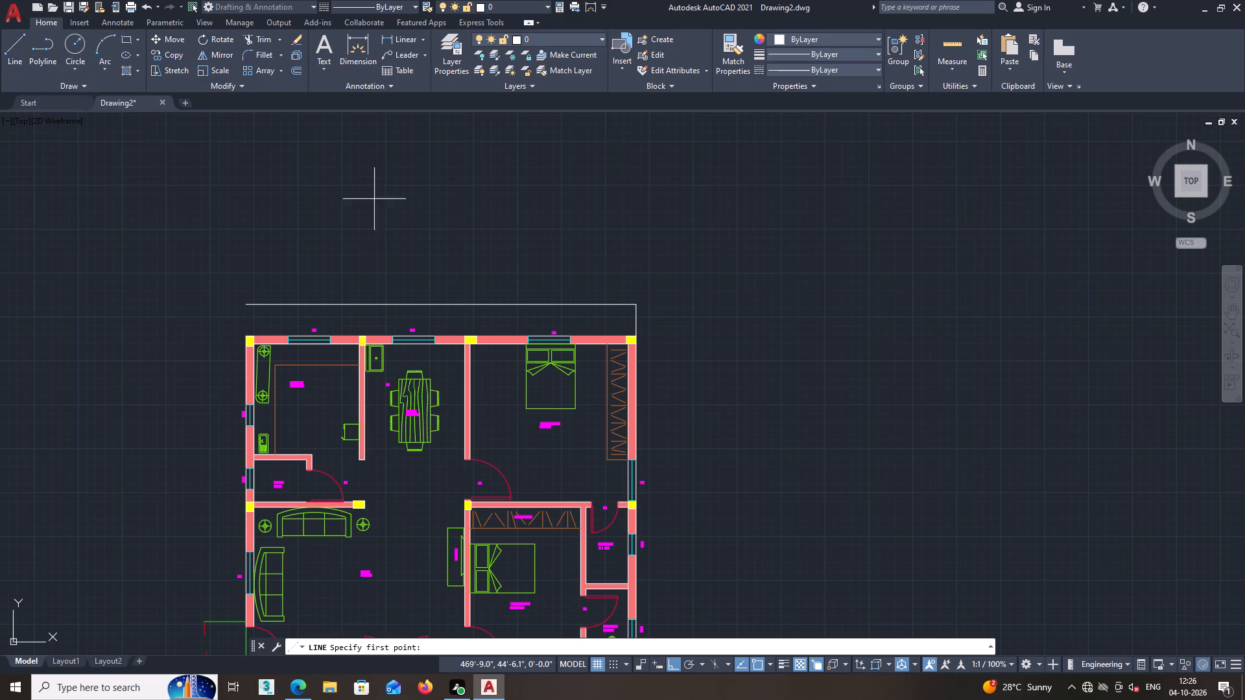
scroll(656, 319, "up", 2)
middle_click_drag(599, 332, 729, 307)
middle_click_drag(783, 307, 901, 292)
scroll(835, 299, "down", 1)
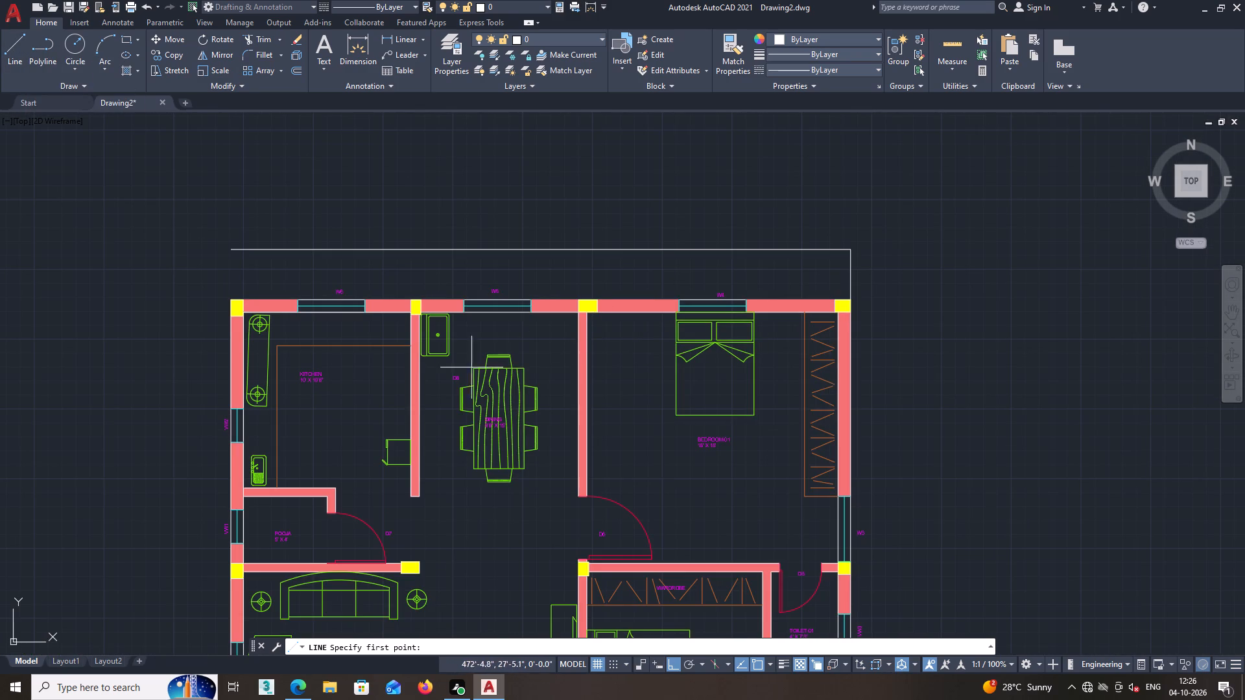
left_click(230, 299)
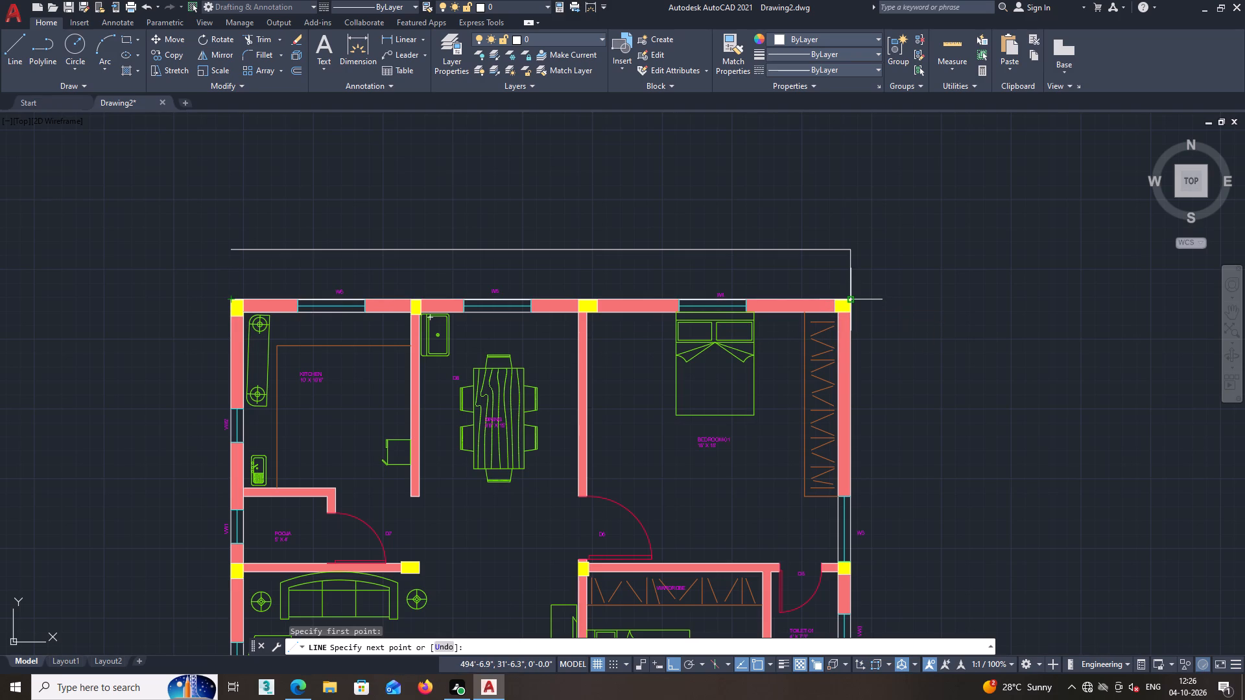
left_click(849, 300)
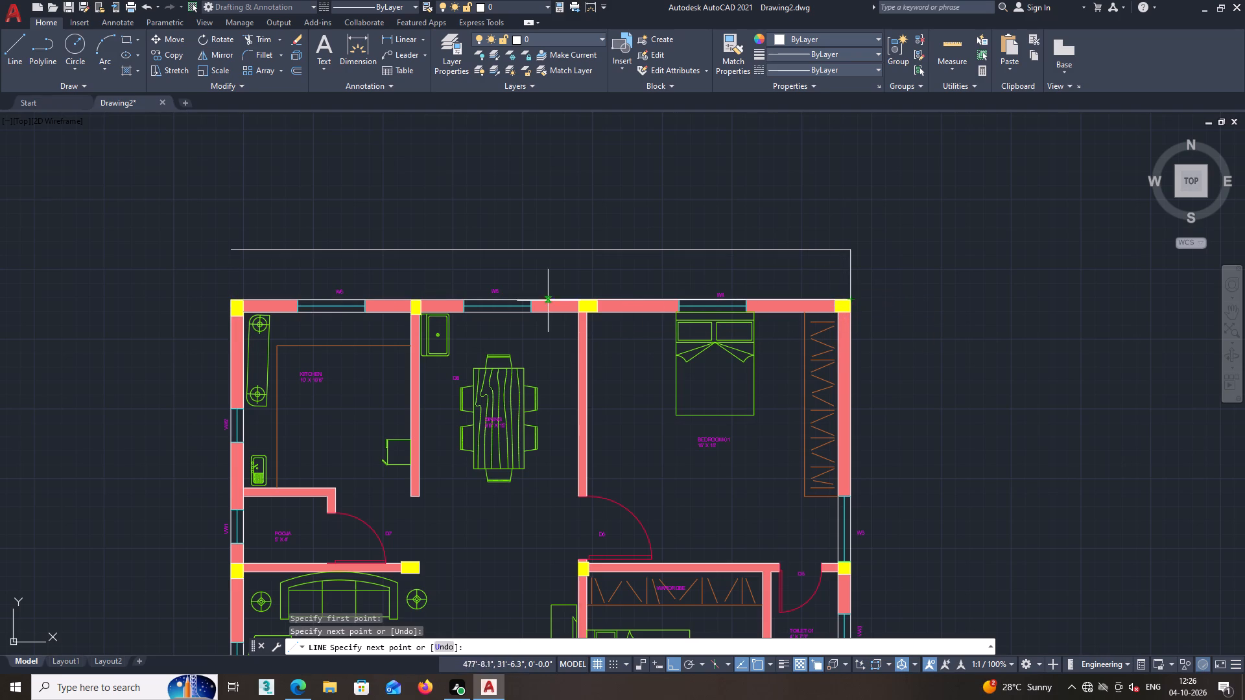
left_click(231, 299)
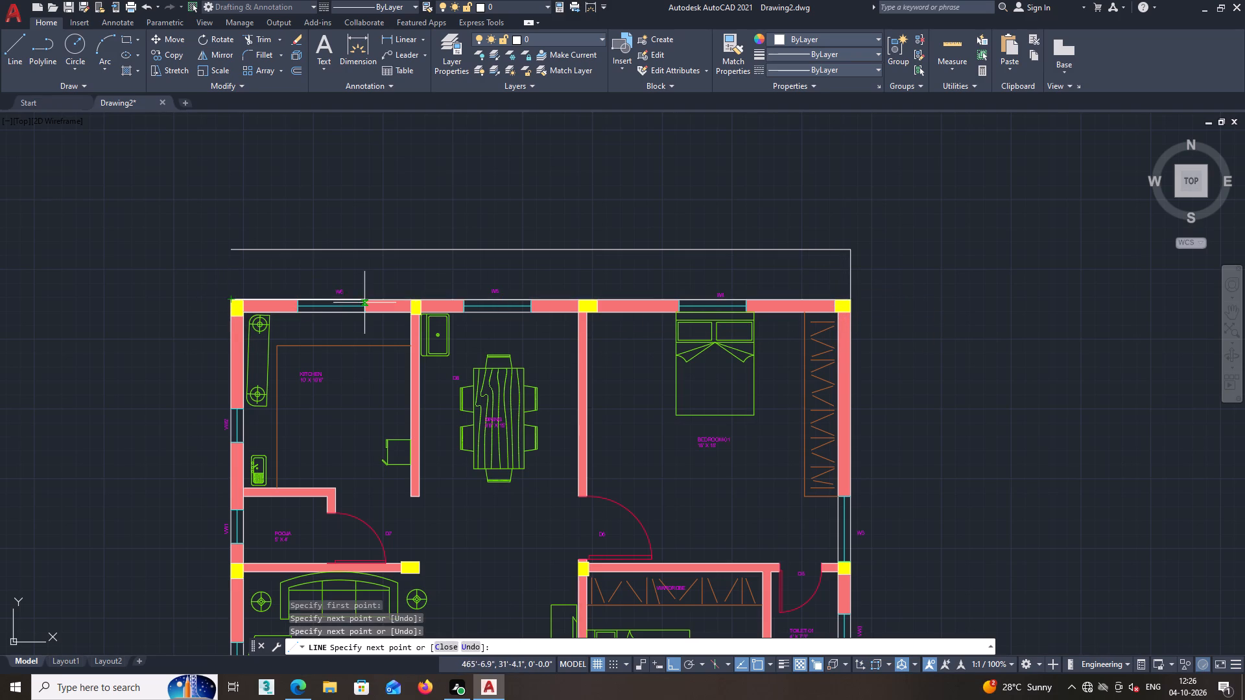
key("Escape")
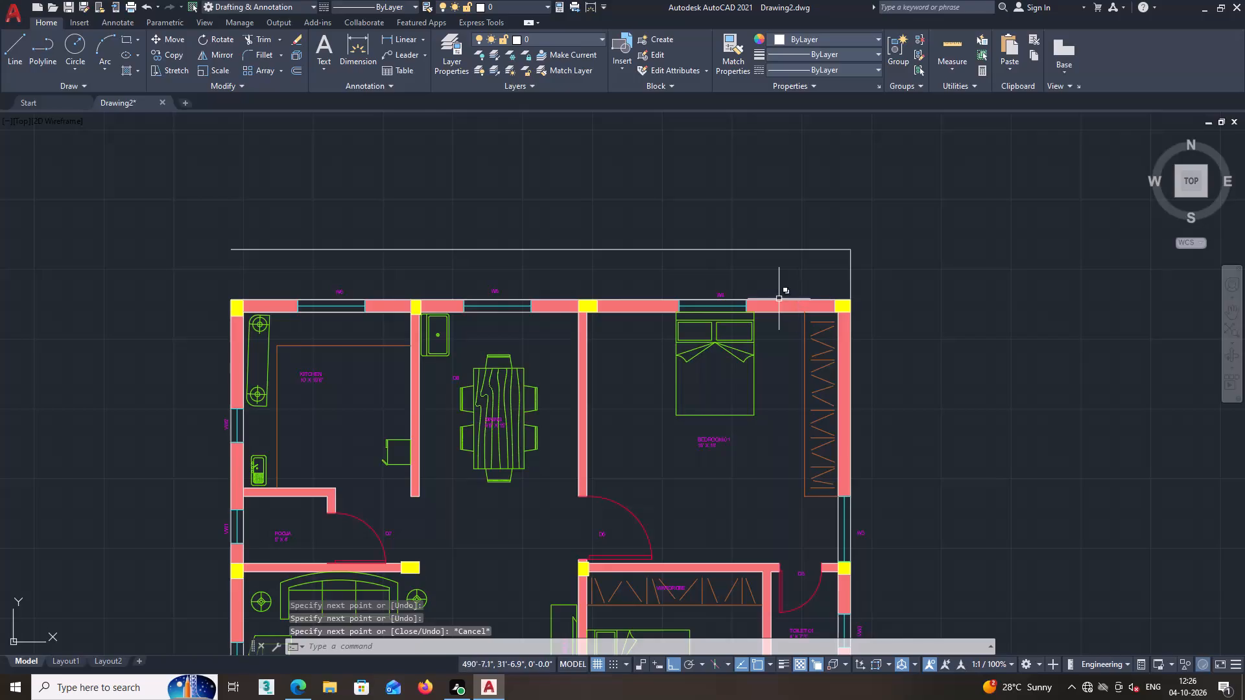
Add a linear dimension for the top exterior wall's full width, placed between the wall and the upper outline line.
left_click(398, 38)
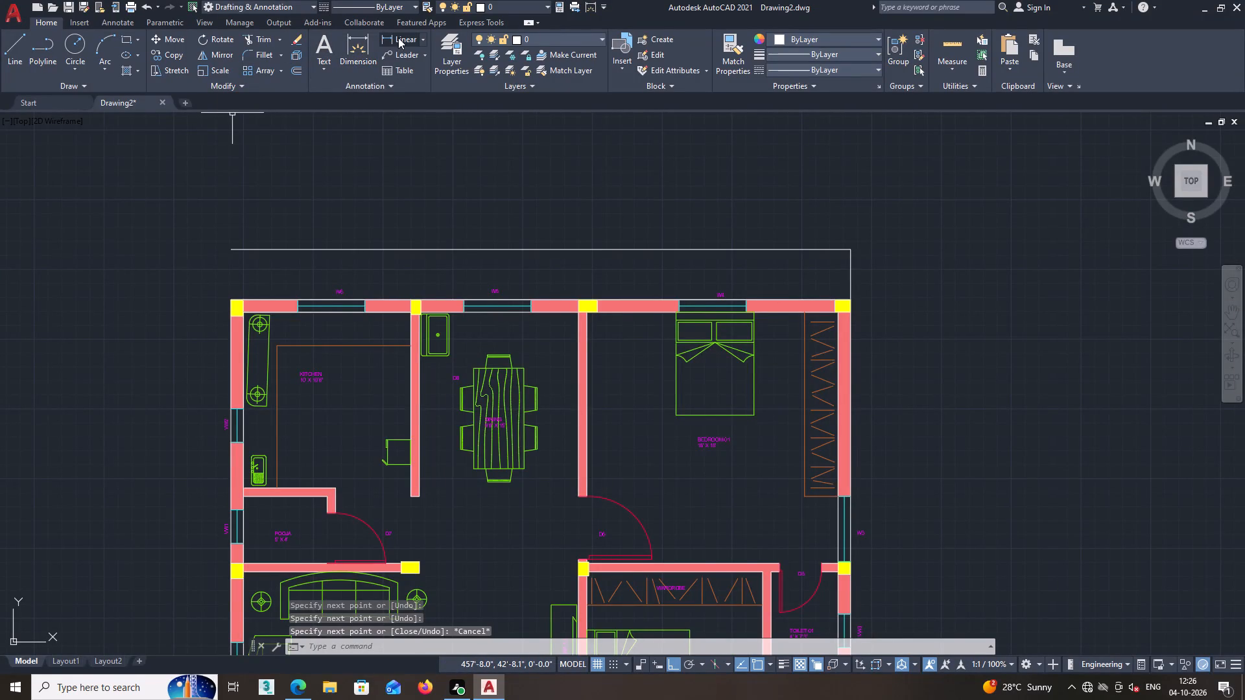
left_click(232, 297)
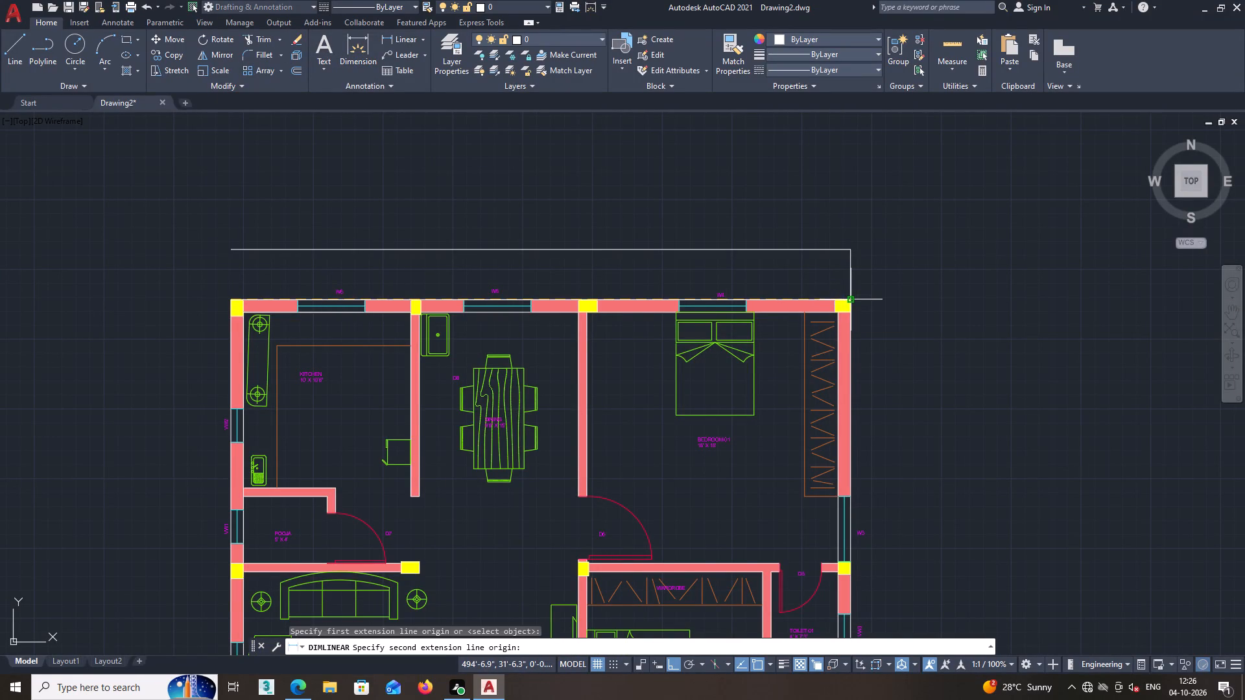
left_click(850, 299)
left_click(850, 282)
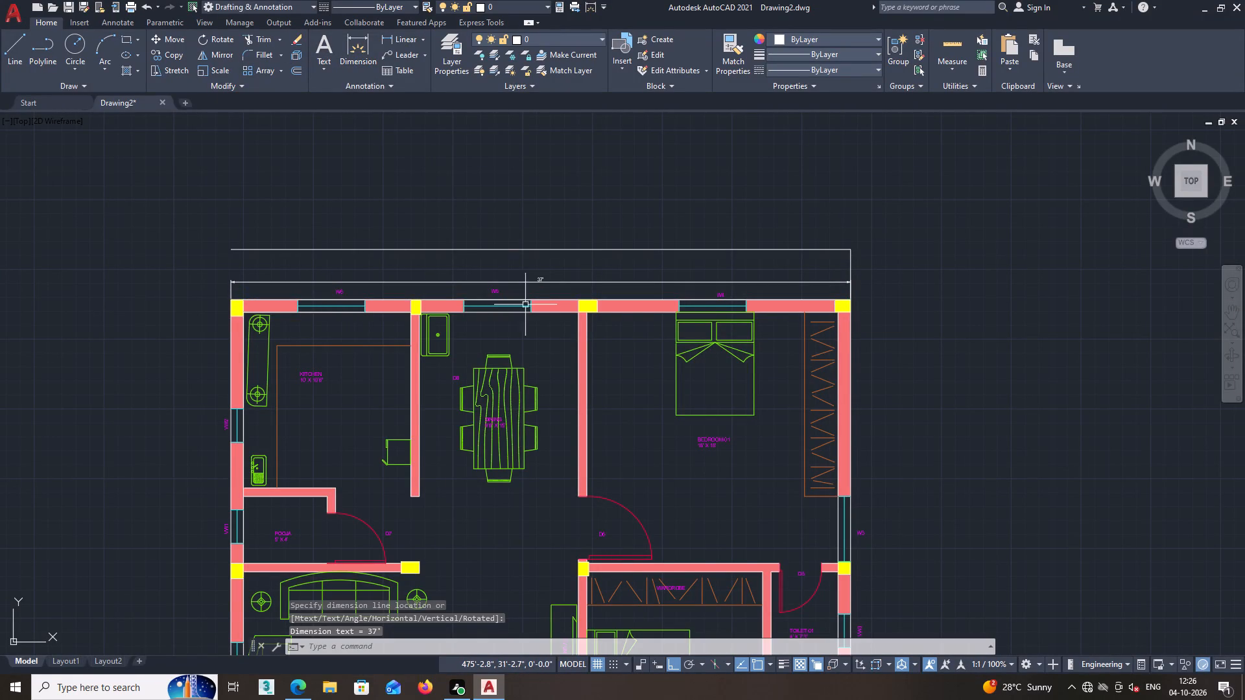
scroll(510, 305, "up", 1)
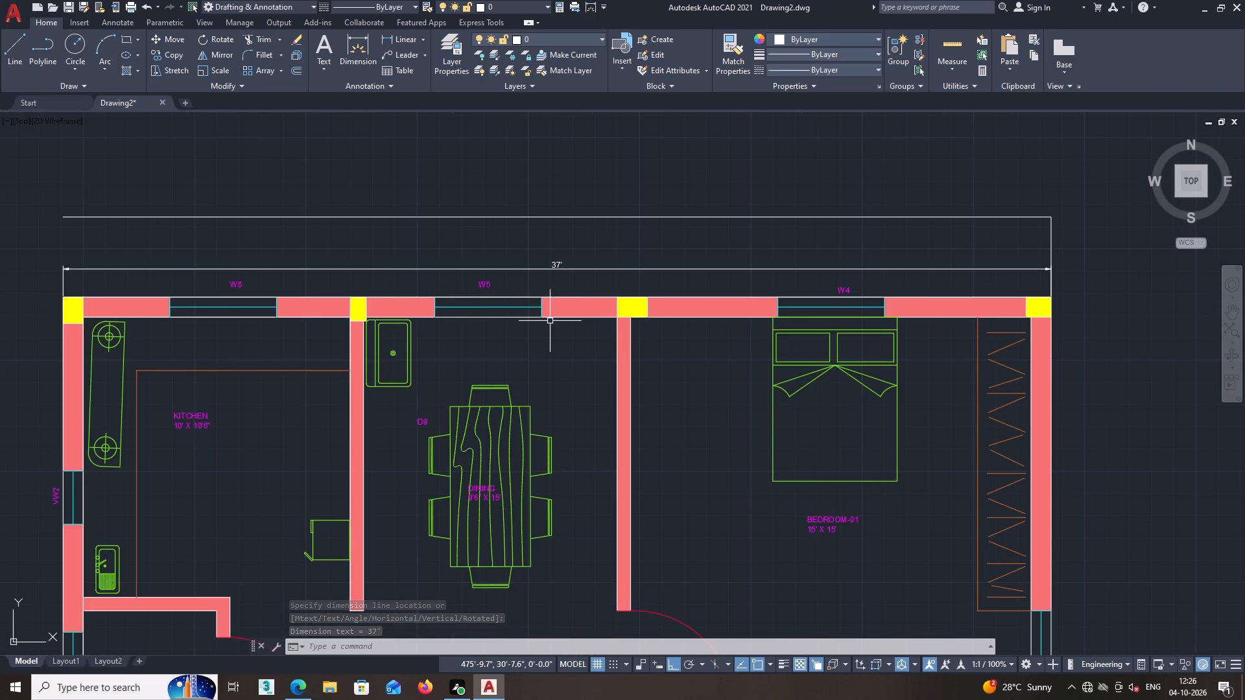
scroll(597, 283, "down", 1)
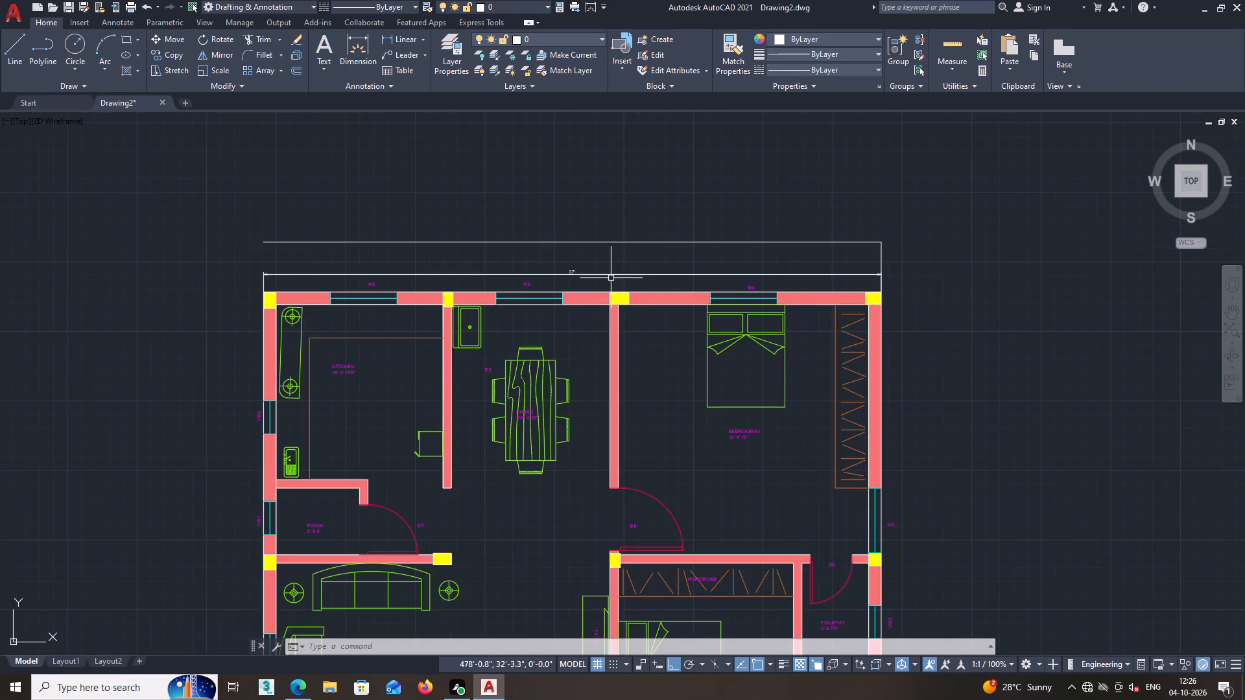
Draw a 3' horizontal line extending the upper outline to the right from its right end.
middle_click_drag(619, 275, 537, 280)
middle_click_drag(816, 284, 791, 283)
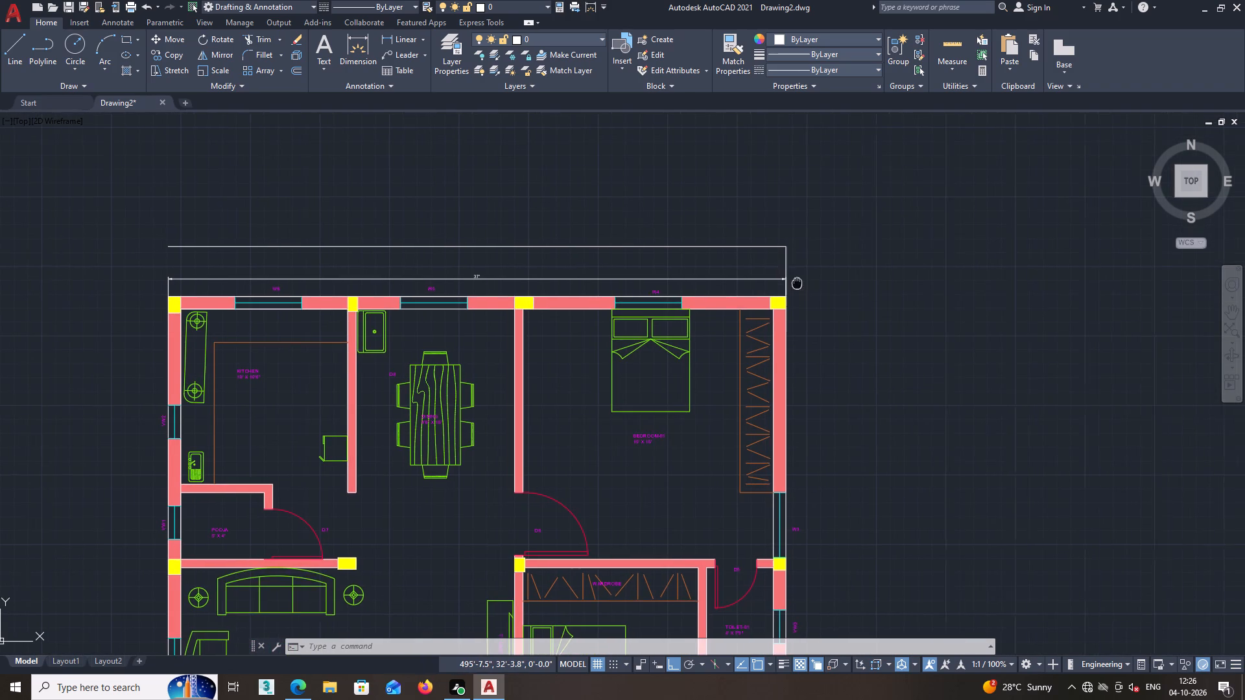
middle_click_drag(791, 283, 740, 282)
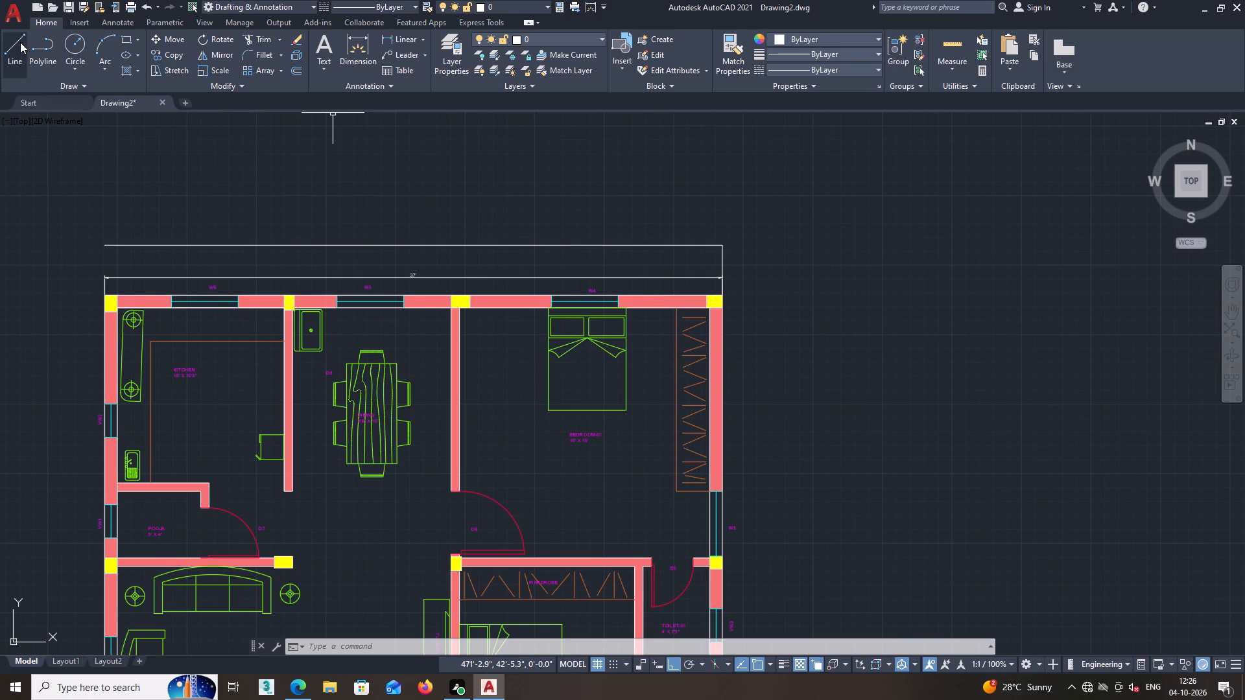
left_click(14, 38)
scroll(720, 297, "up", 1)
middle_click_drag(720, 272, 693, 327)
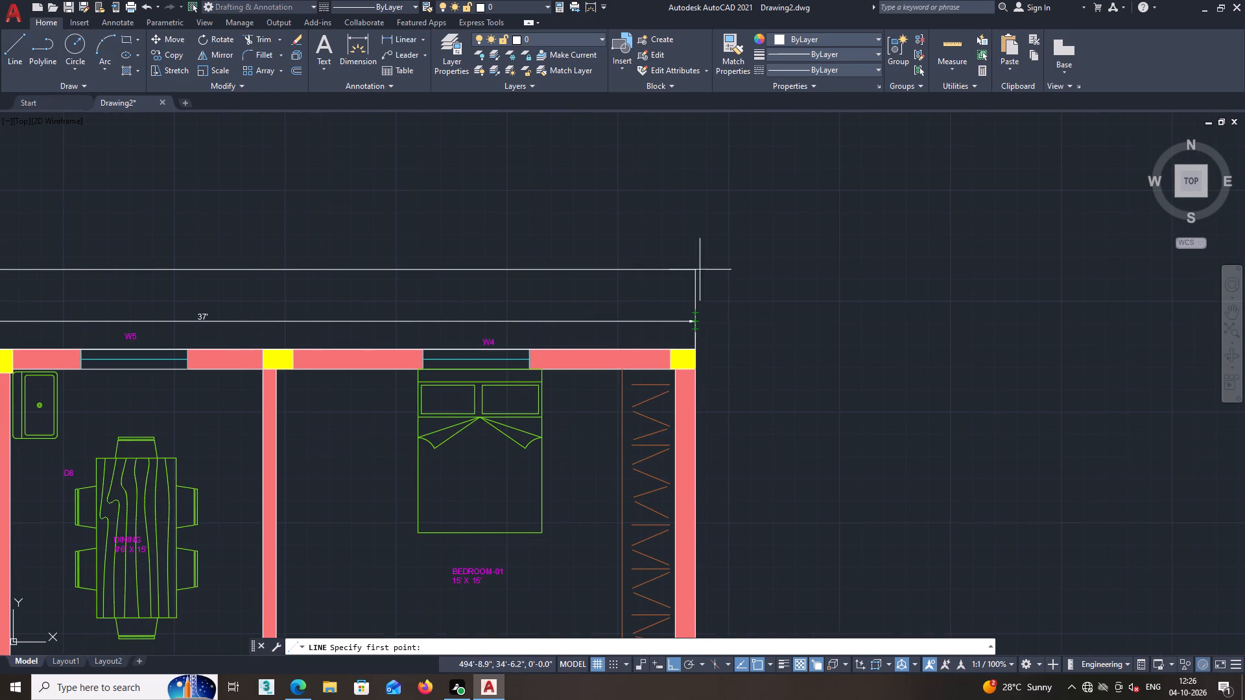
left_click(695, 270)
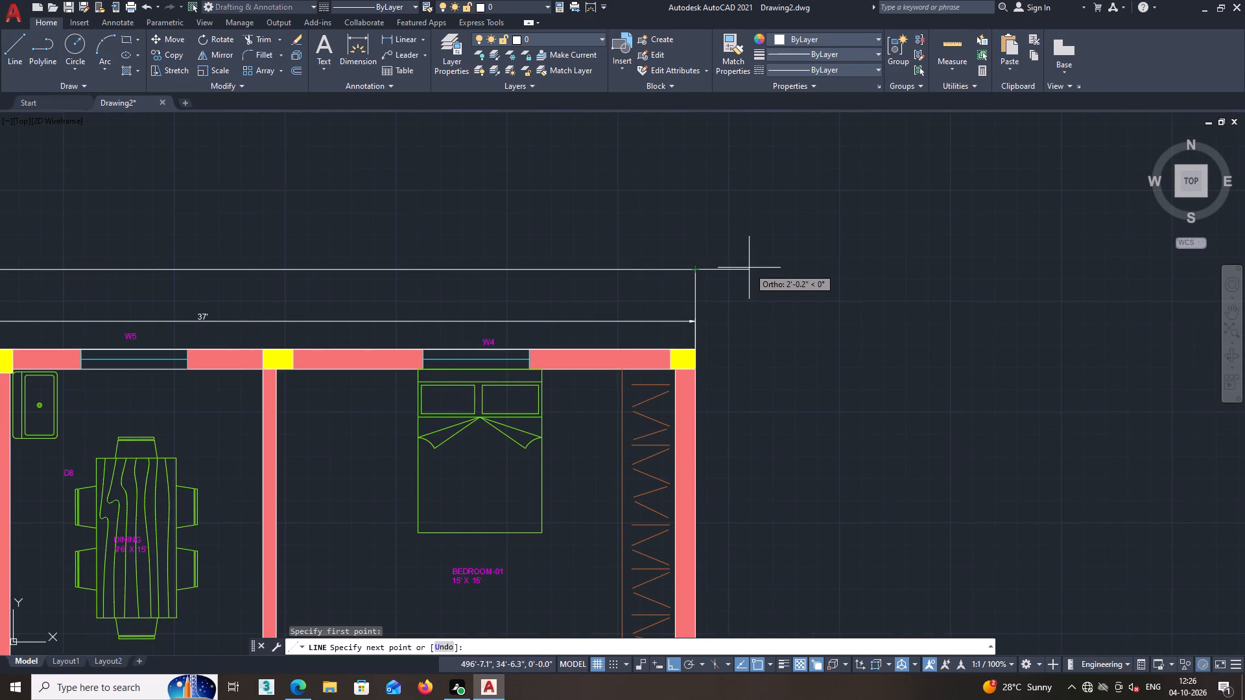
type("3'")
key("Return")
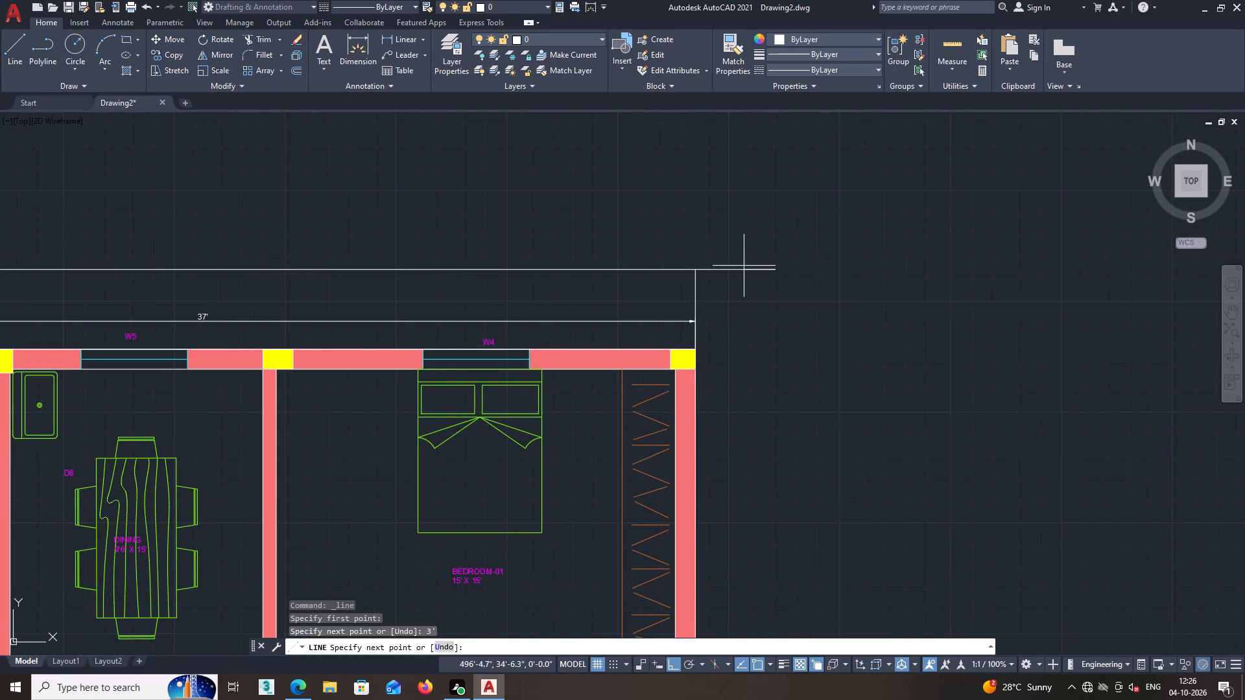
key("Escape")
Draw a 3' horizontal line extending the upper outline to the left from its left end.
middle_click_drag(620, 294, 1026, 238)
scroll(657, 240, "down", 2)
middle_click_drag(527, 252, 635, 259)
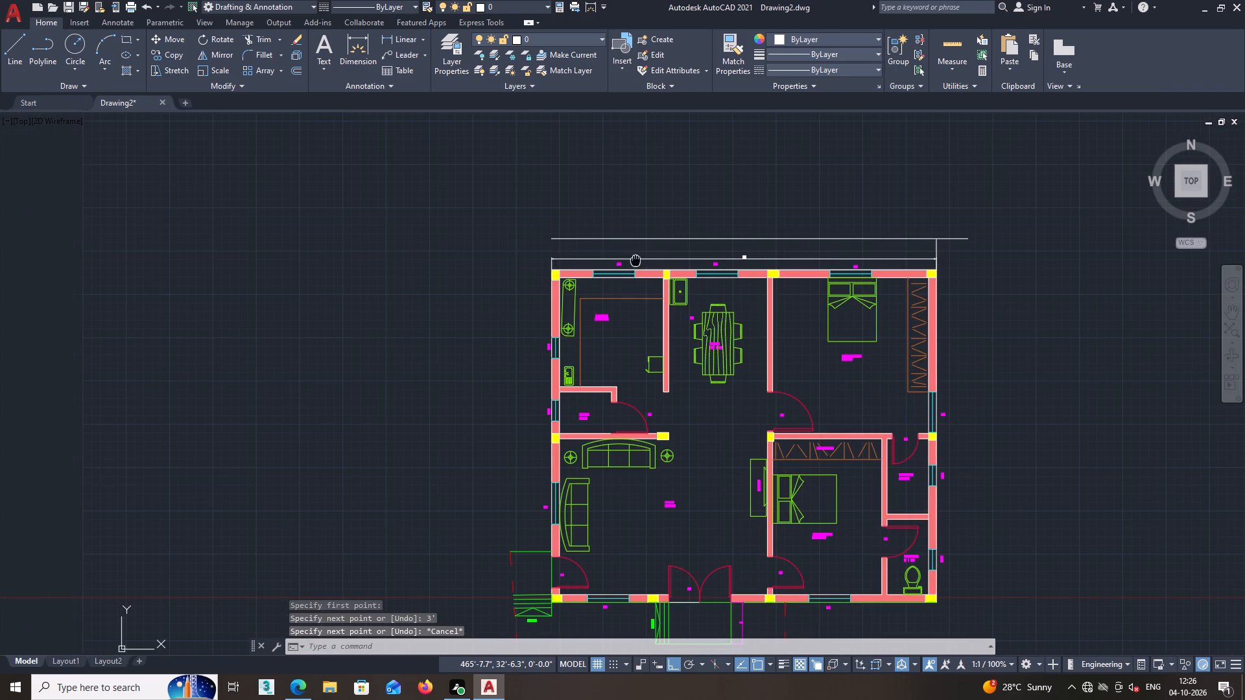
middle_click_drag(581, 231, 491, 235)
key("l")
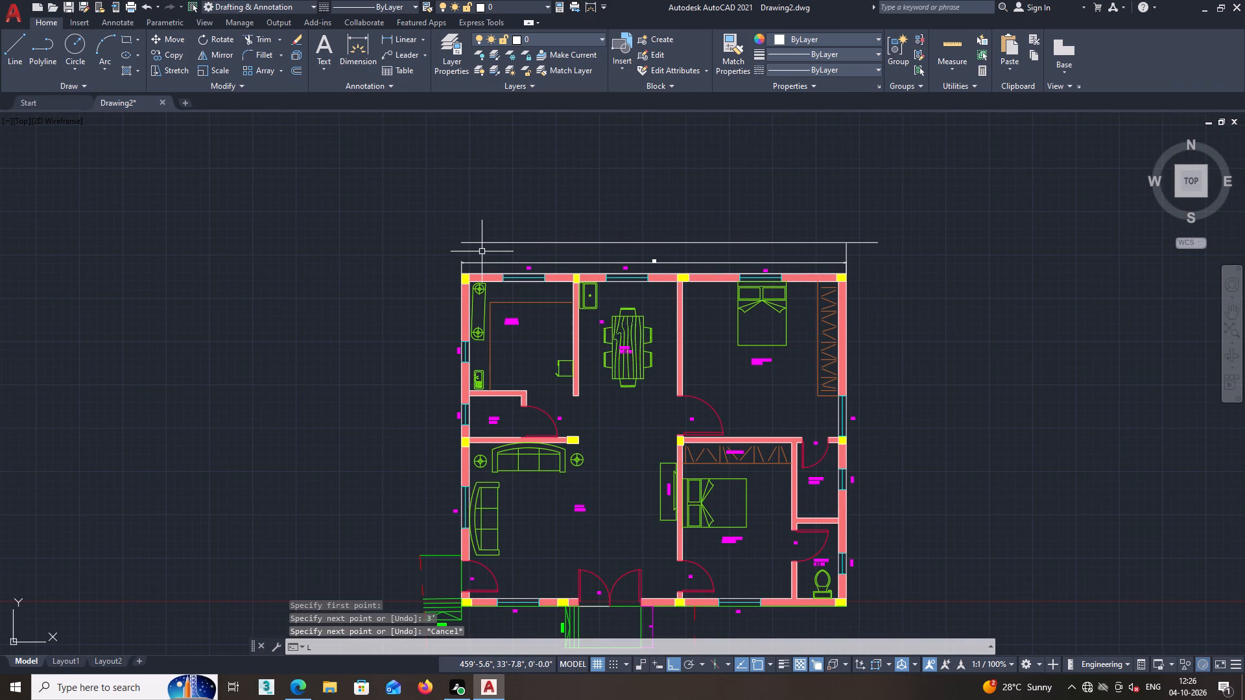
key("Return")
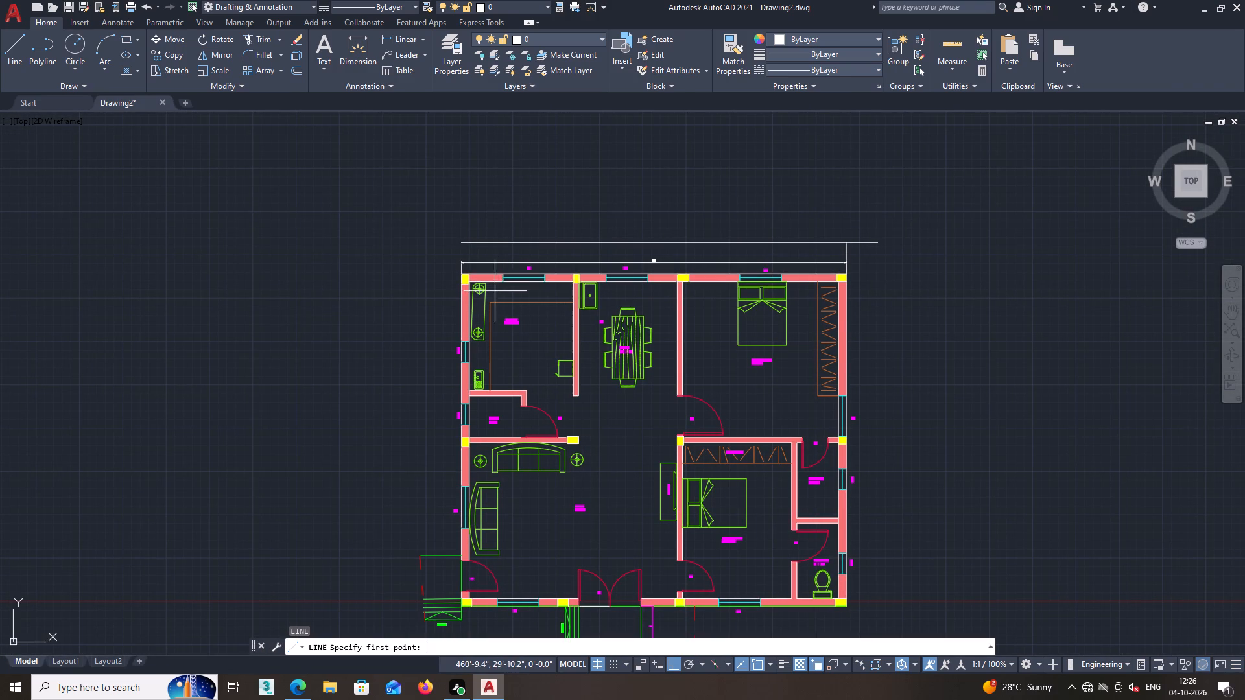
left_click(461, 241)
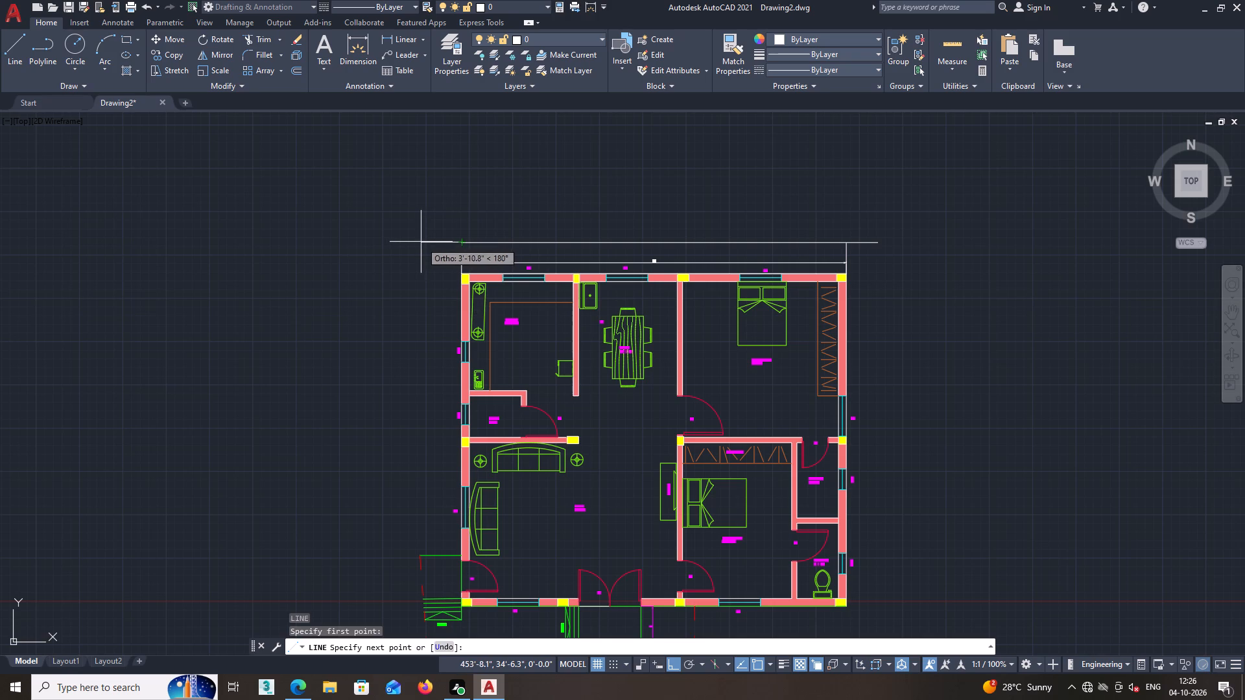
type("3'")
key("Return")
key("space")
Trim away the short vertical line between the upper outline and the top wall's dimension, above the house's top-right corner.
scroll(402, 237, "down", 2)
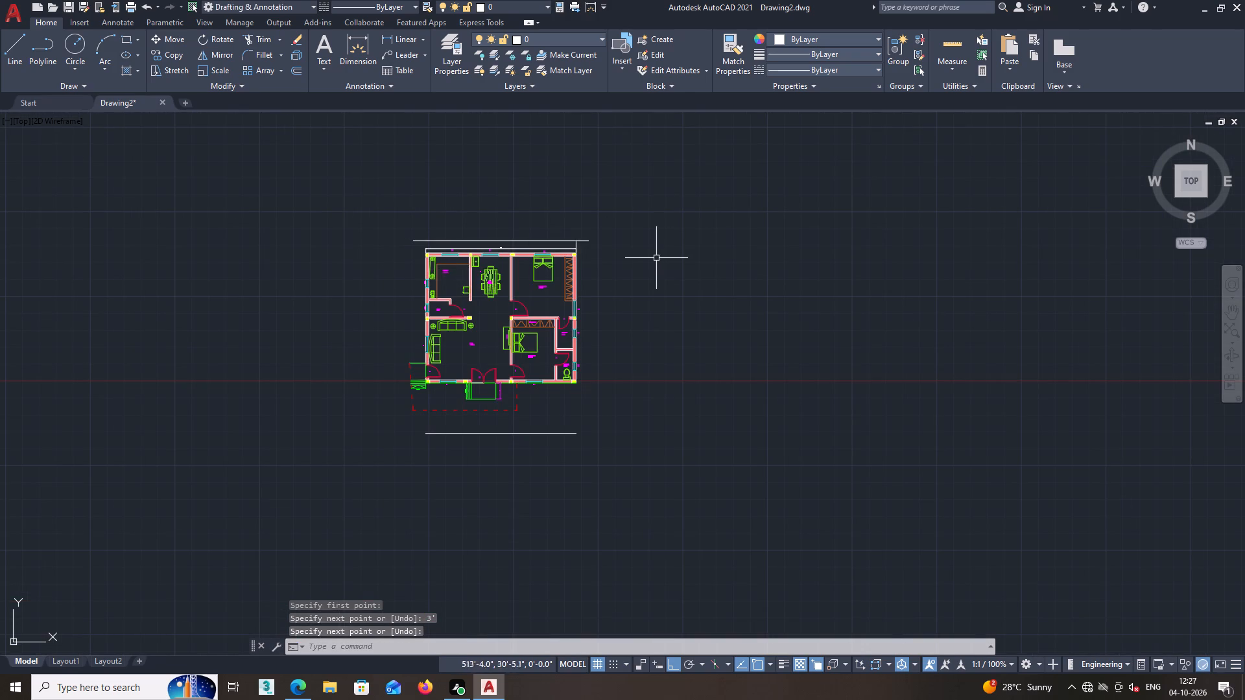
middle_click_drag(650, 261, 631, 156)
middle_click_drag(604, 235, 606, 190)
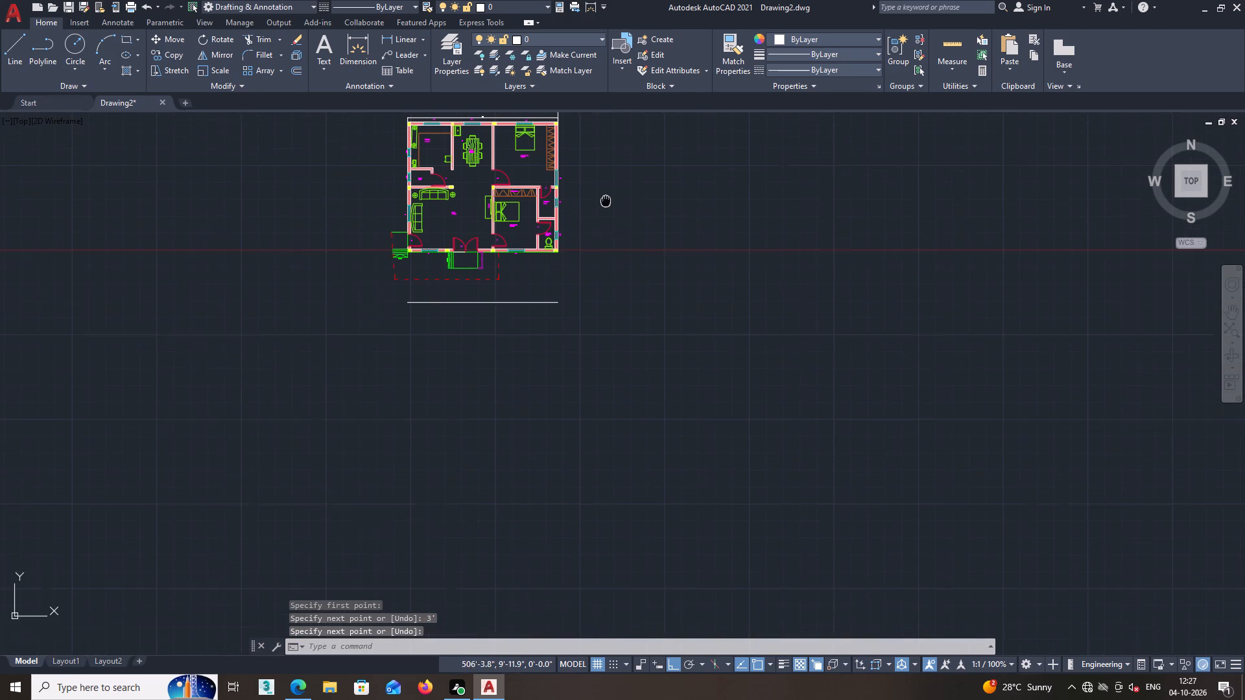
middle_click_drag(606, 190, 606, 185)
middle_click_drag(562, 315, 567, 409)
scroll(547, 192, "up", 1)
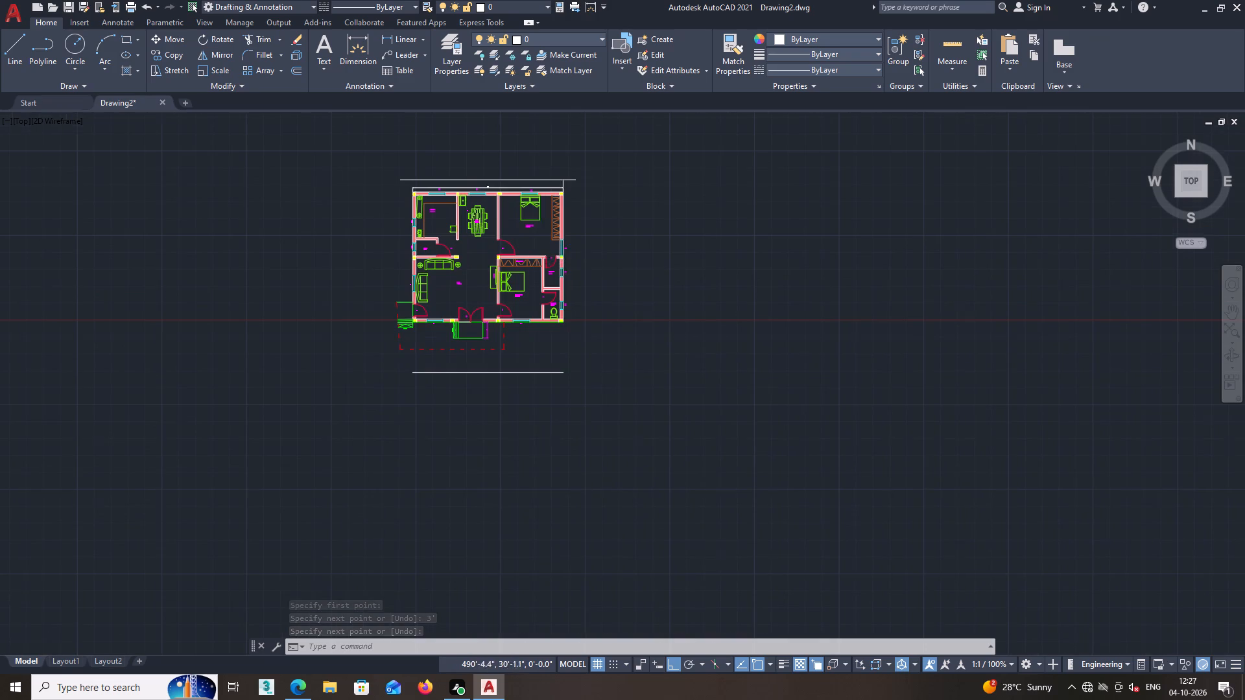
scroll(547, 192, "up", 1)
type("TR")
key("Return")
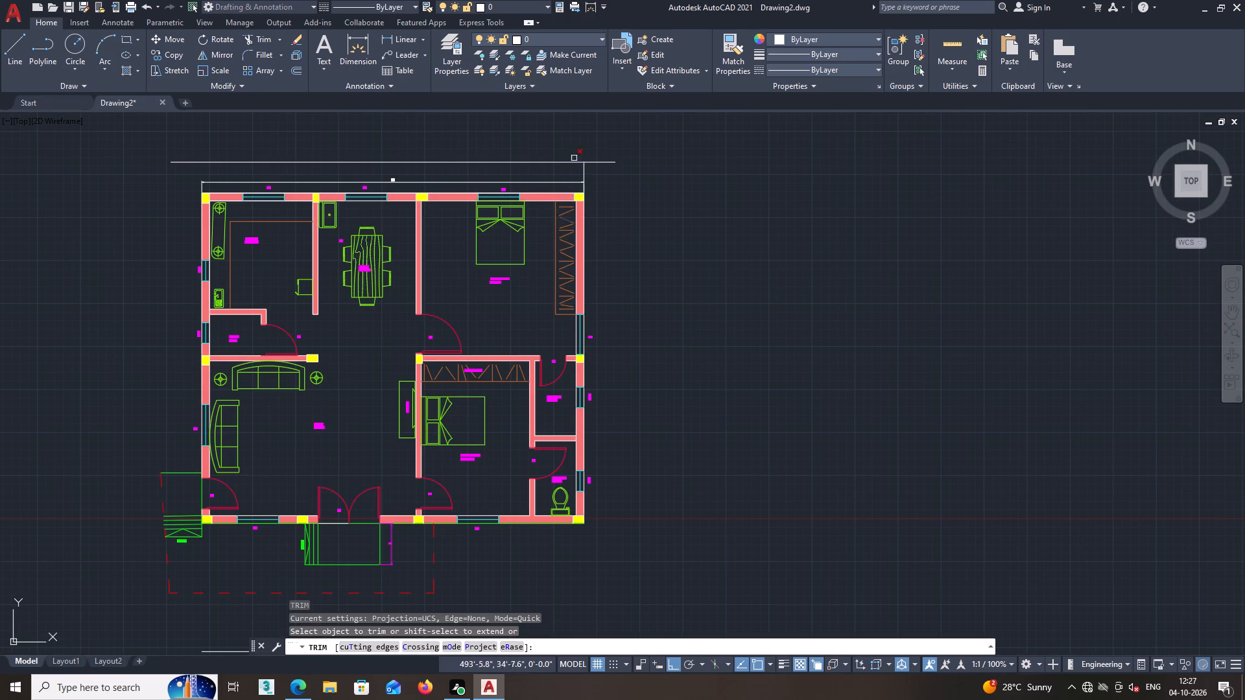
middle_click_drag(580, 118, 582, 216)
scroll(582, 246, "up", 2)
left_click(602, 310)
left_click(552, 307)
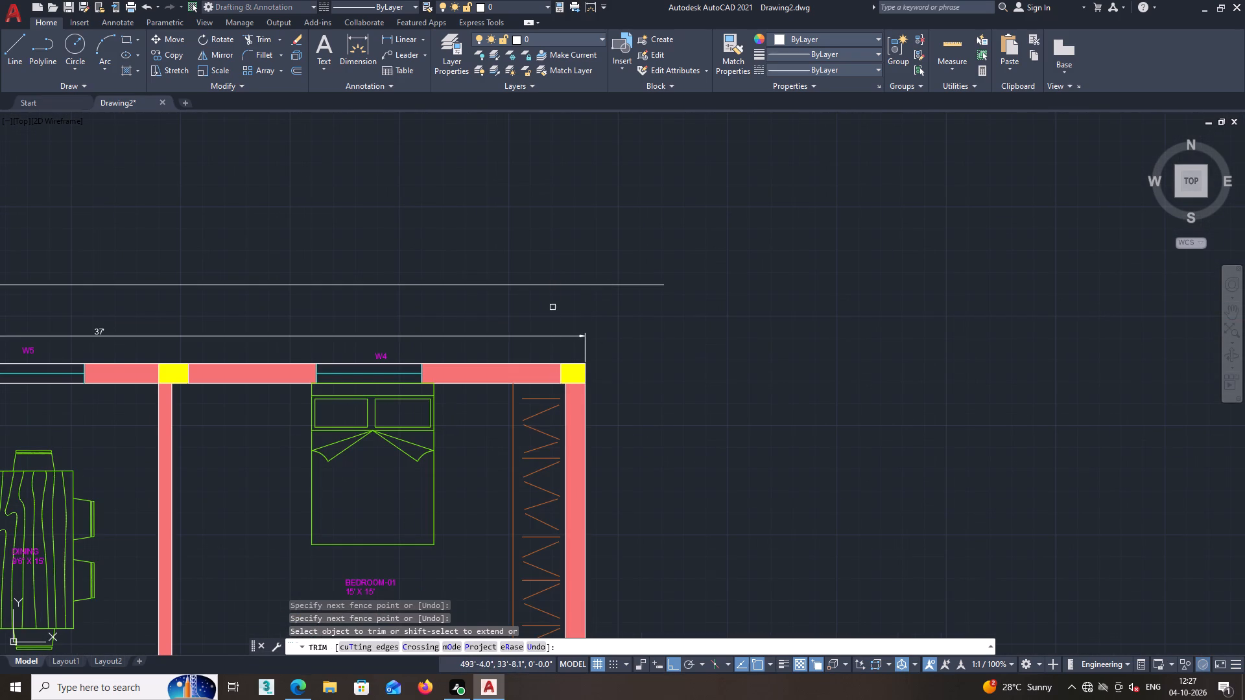
scroll(606, 362, "up", 1)
scroll(586, 355, "down", 4)
middle_click_drag(643, 375, 652, 253)
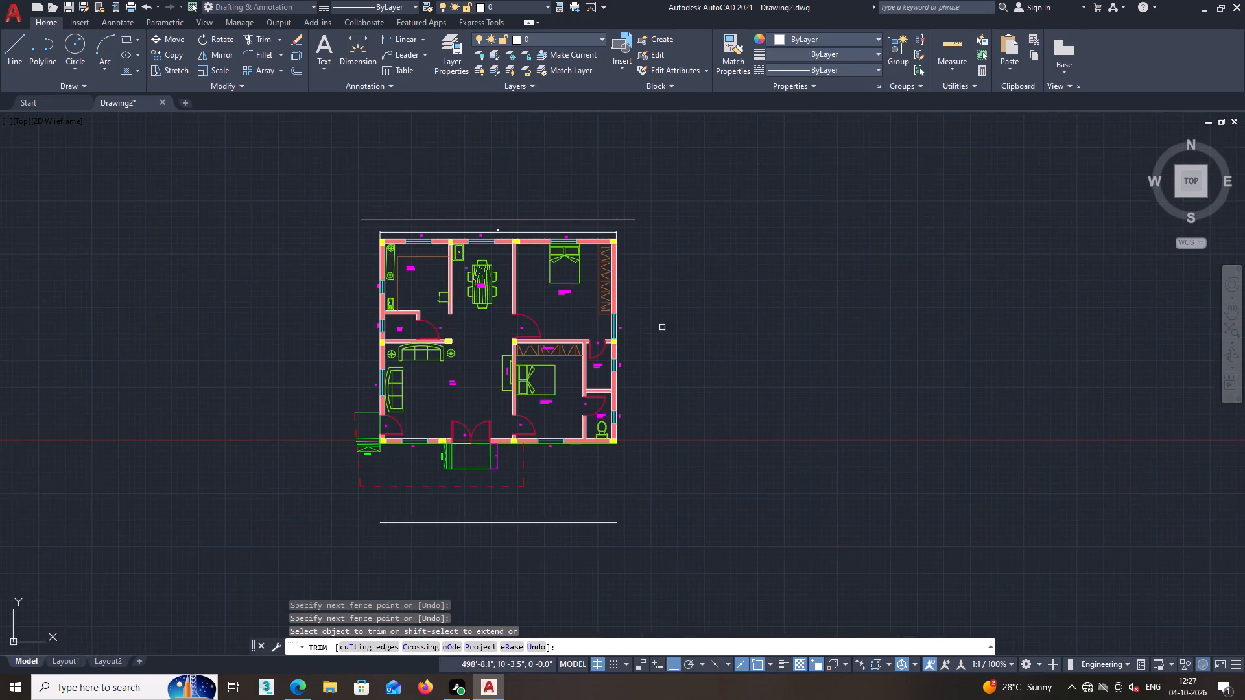
middle_click_drag(665, 419, 661, 386)
key("space")
middle_click_drag(651, 386, 627, 405)
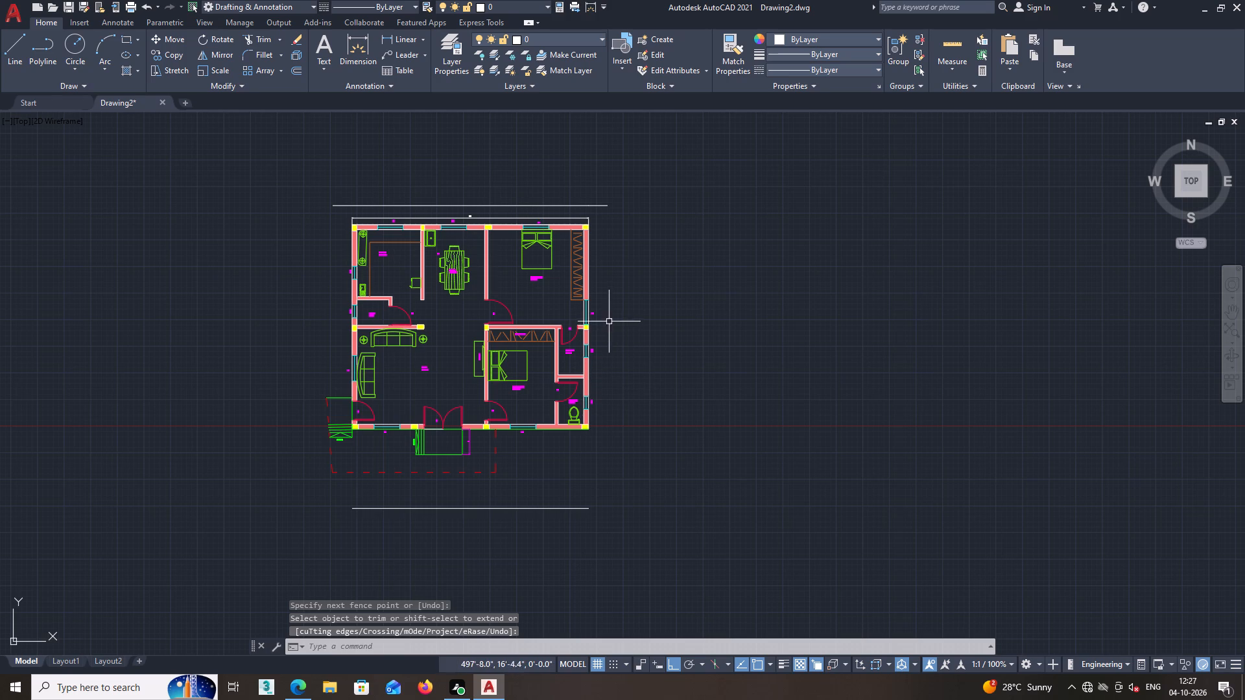
Draw a 47'5" vertical line straight down from the right end of the upper outline line.
left_click(18, 36)
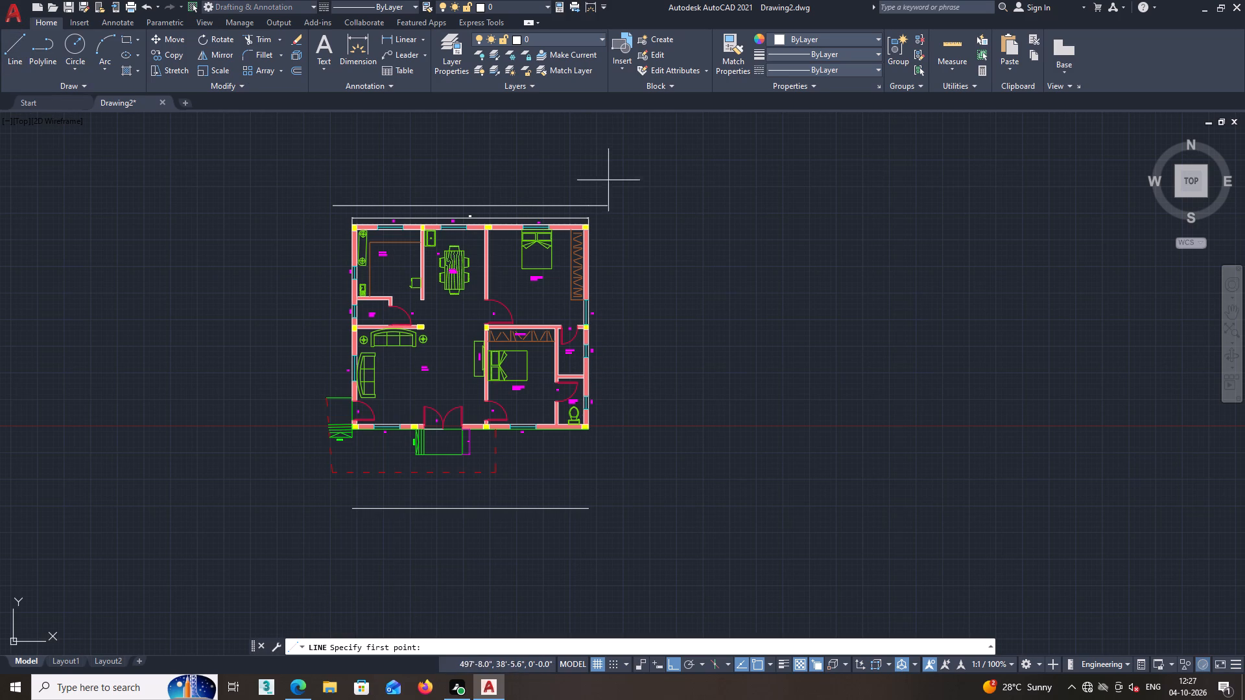
left_click(607, 205)
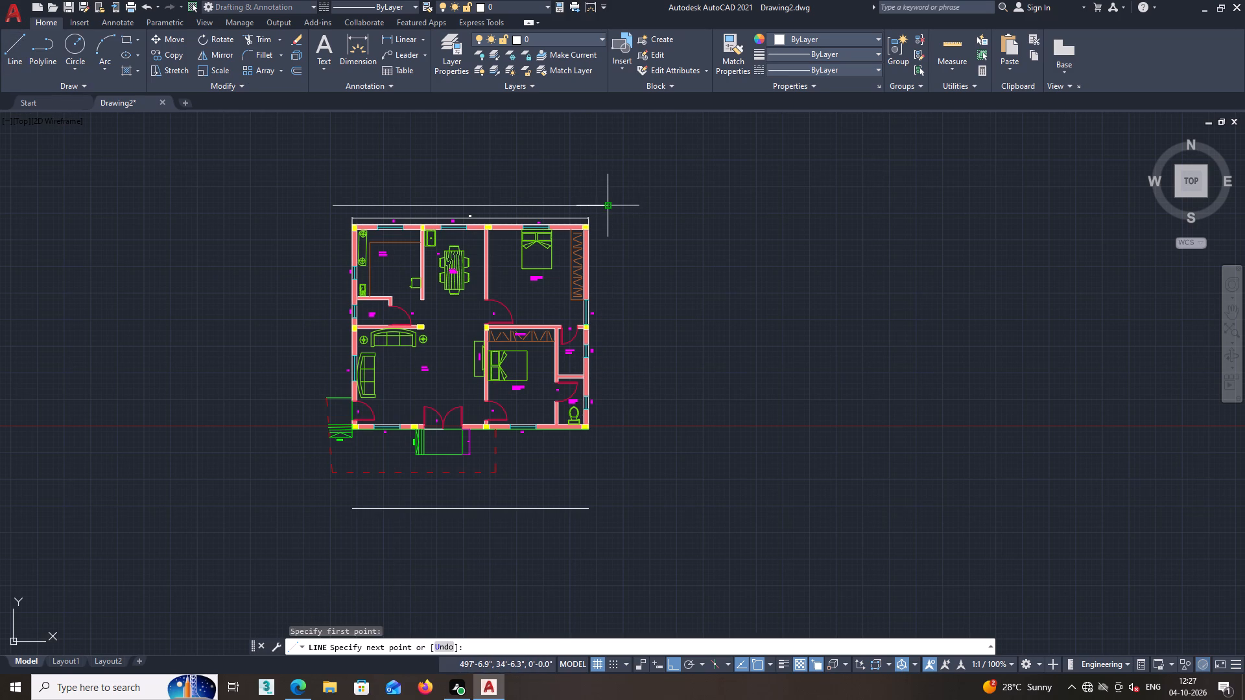
middle_click_drag(615, 344, 620, 295)
middle_click_drag(620, 295, 624, 213)
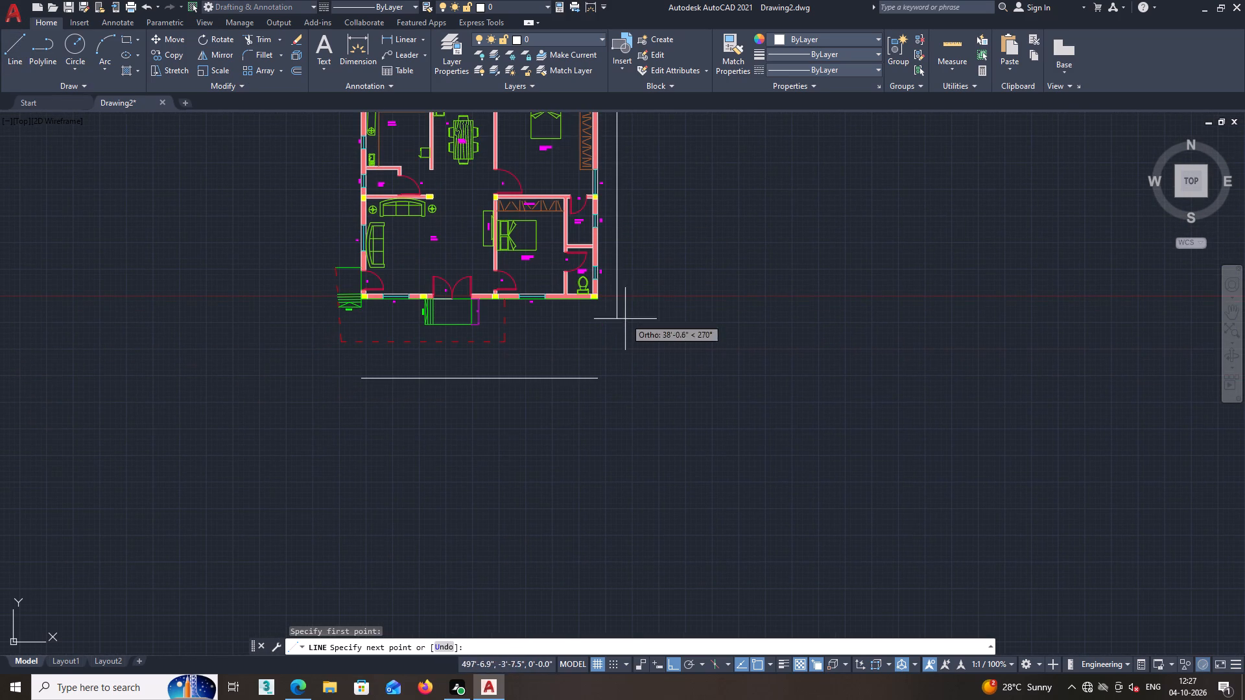
middle_click_drag(623, 347, 621, 403)
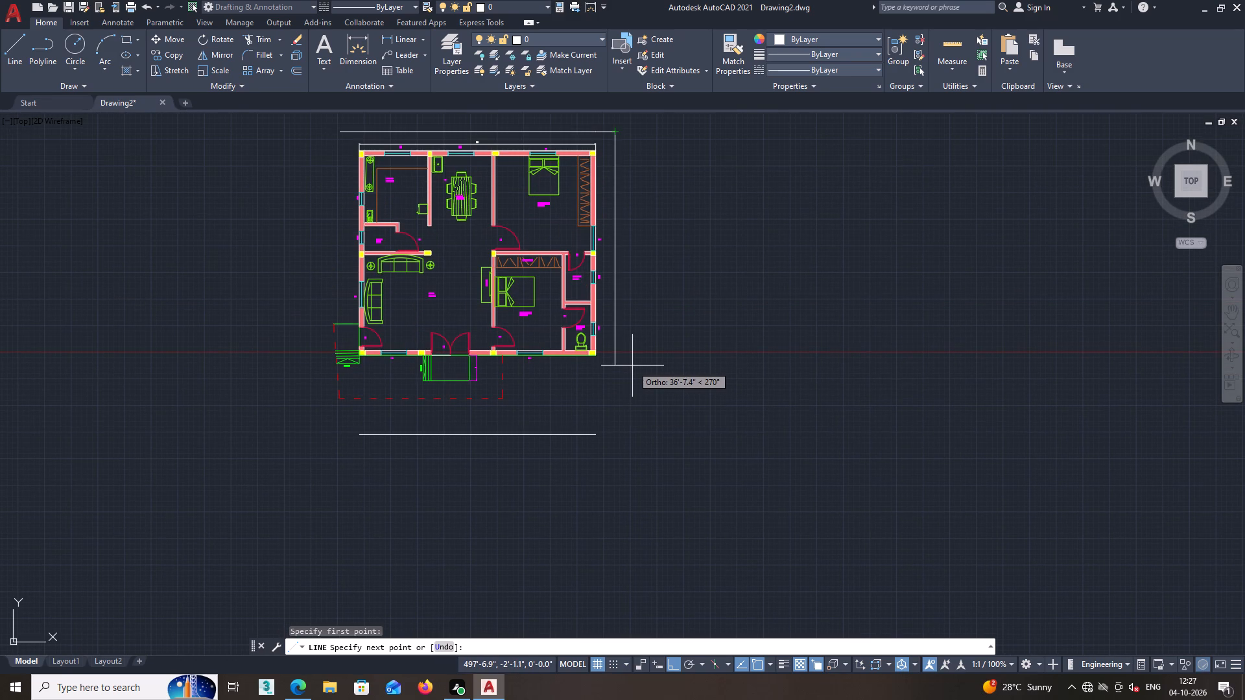
type("47")
key("apostrophe")
key("5")
key("Return")
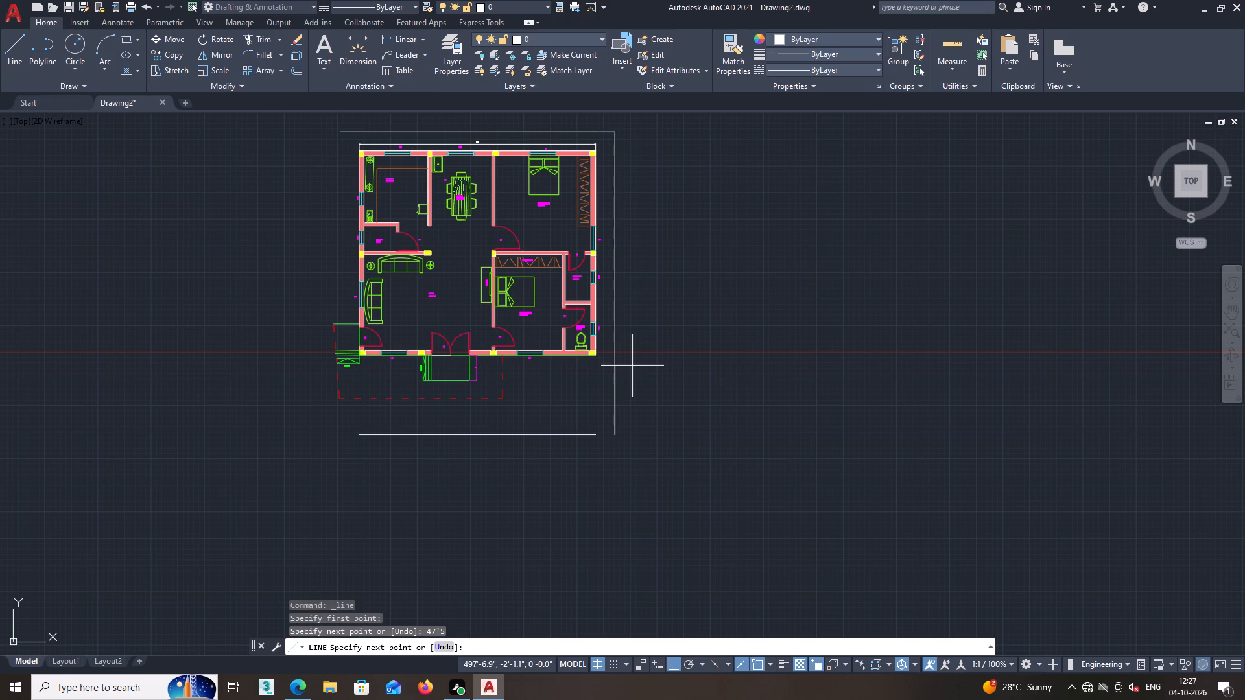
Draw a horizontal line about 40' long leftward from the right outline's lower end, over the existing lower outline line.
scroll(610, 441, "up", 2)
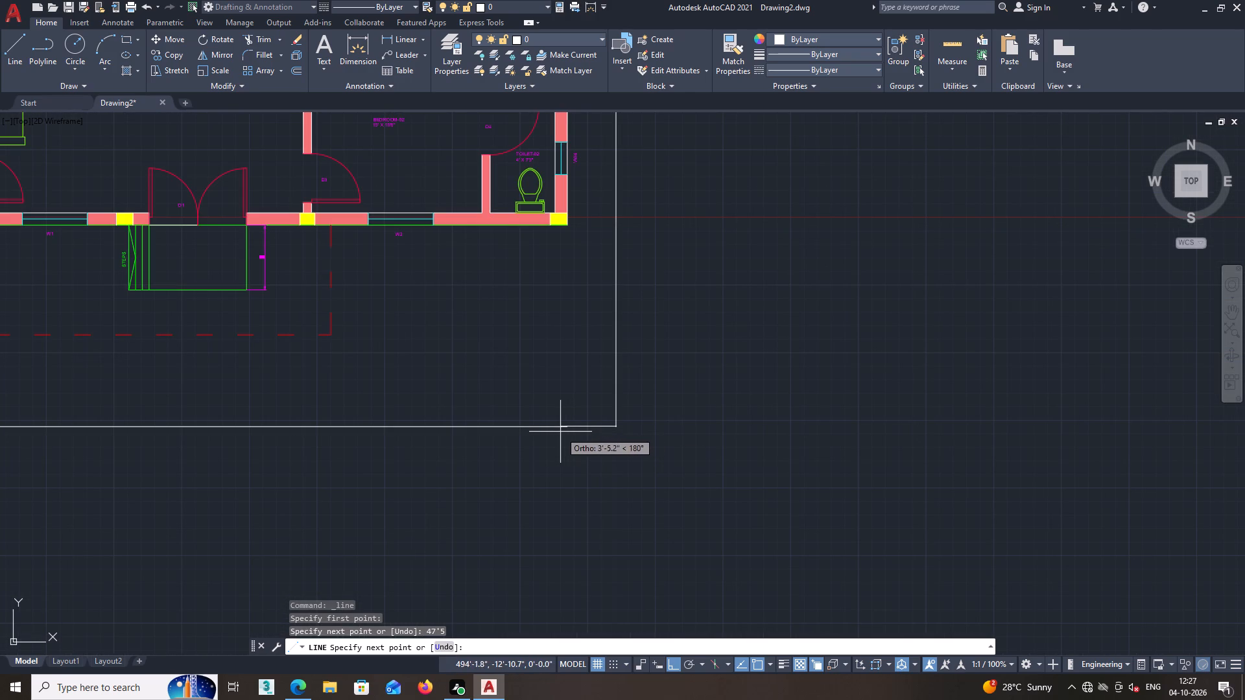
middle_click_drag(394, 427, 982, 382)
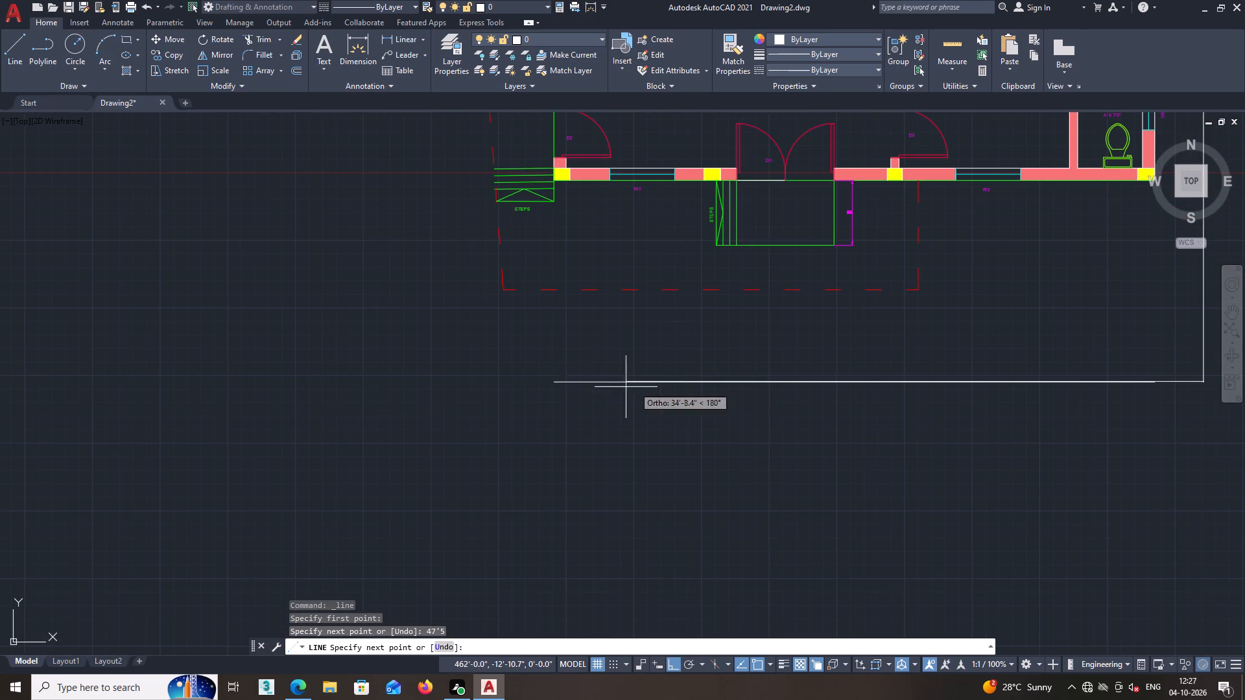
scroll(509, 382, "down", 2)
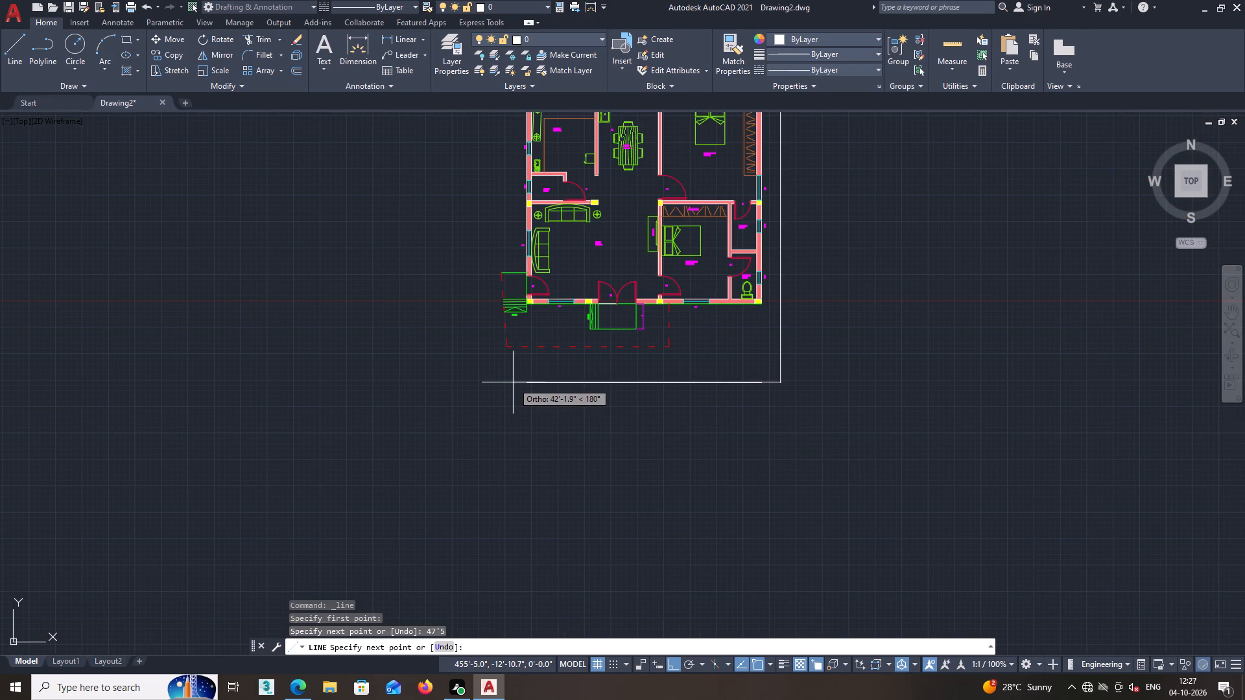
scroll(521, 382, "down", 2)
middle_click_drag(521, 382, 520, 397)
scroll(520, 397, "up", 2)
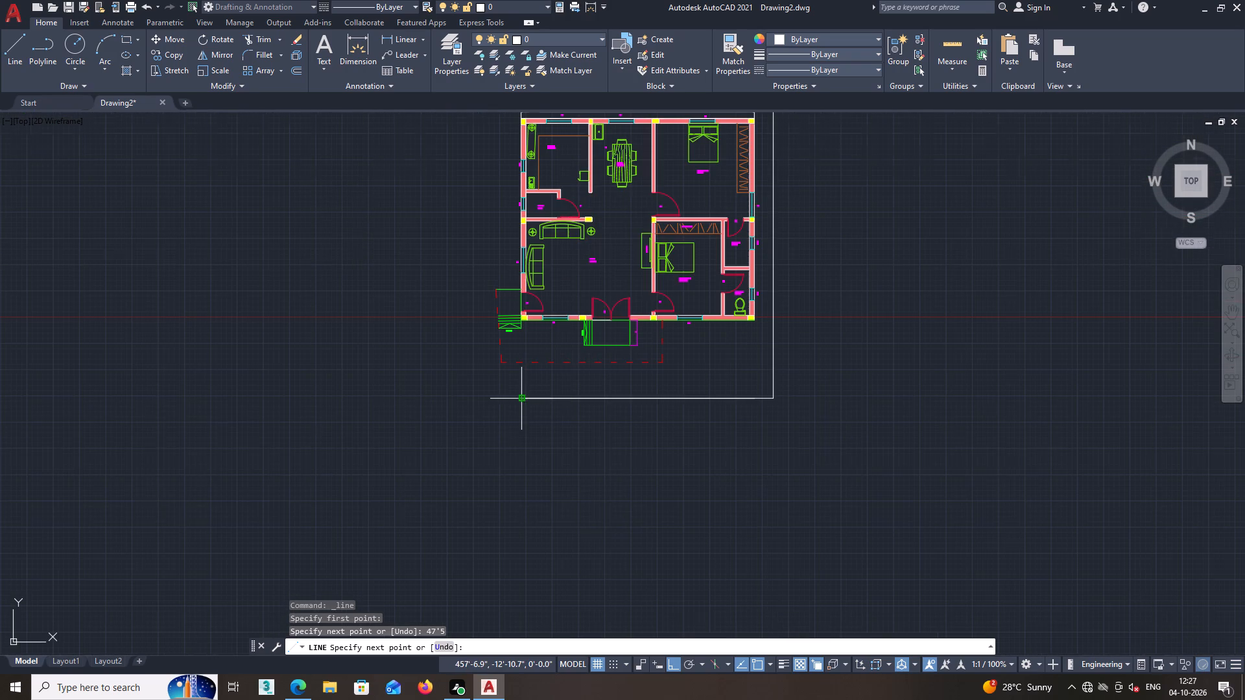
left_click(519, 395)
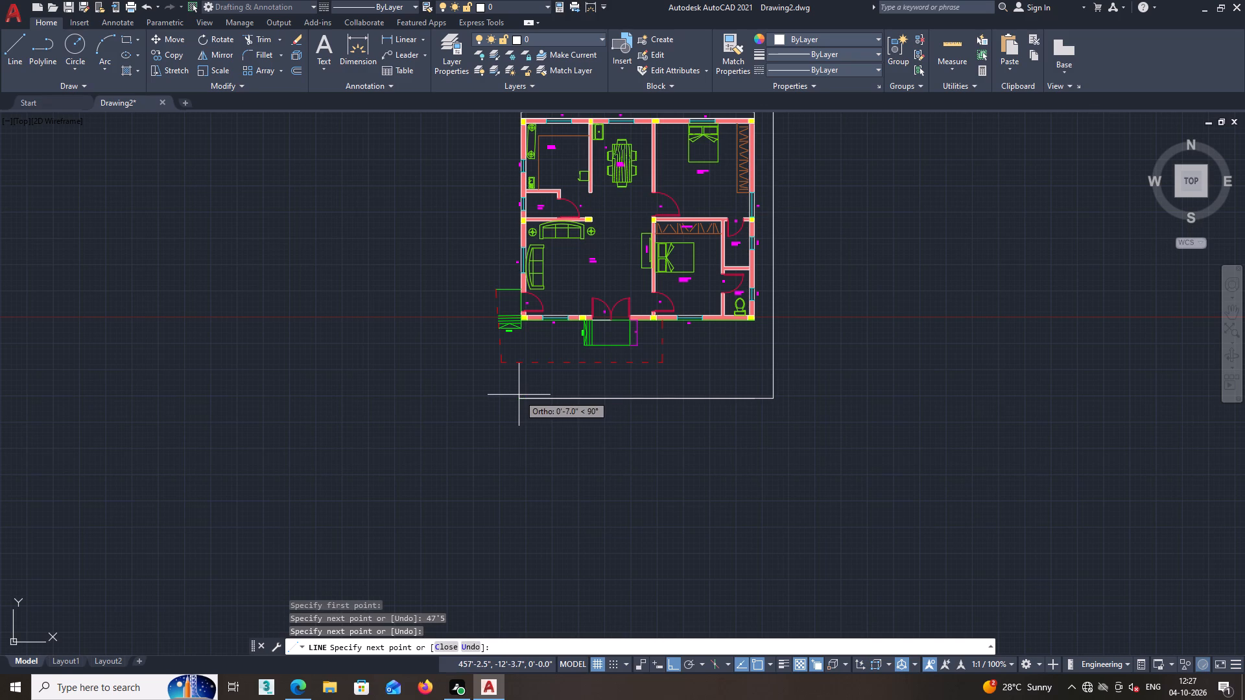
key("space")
Erase both overlapping horizontal lines below the house, the long one reaching the right outline and the shorter original one.
scroll(748, 410, "up", 6)
middle_click_drag(848, 305, 777, 366)
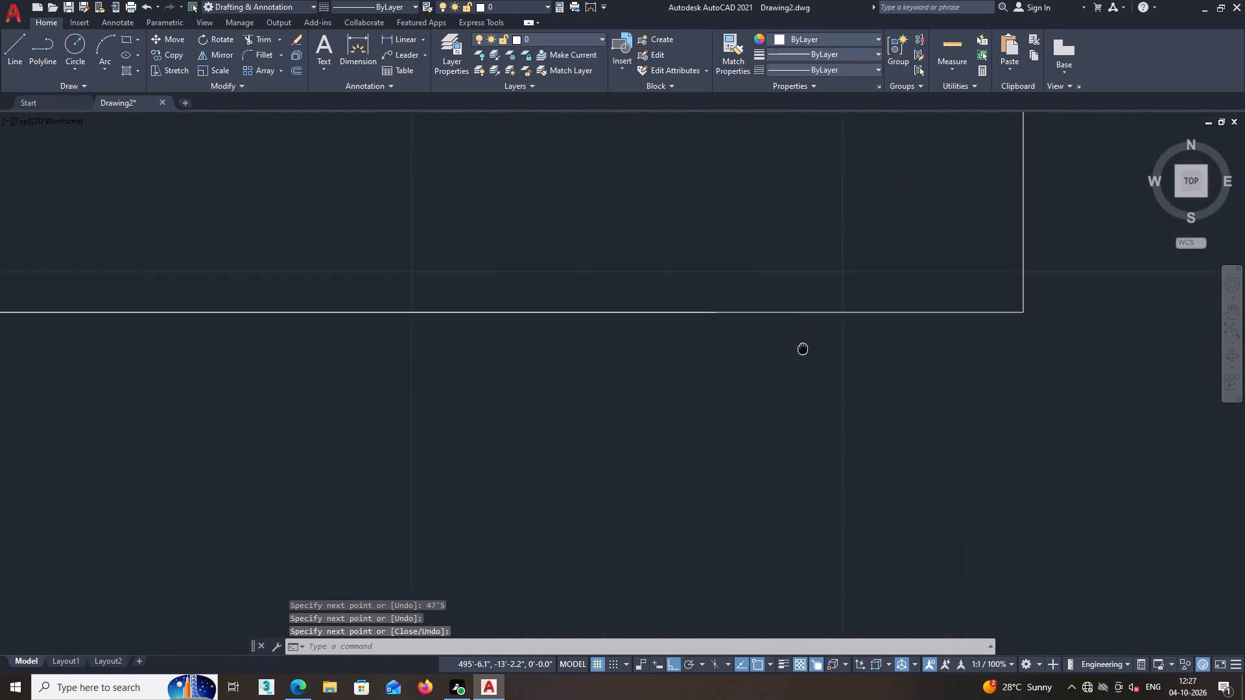
middle_click_drag(777, 366, 764, 376)
scroll(650, 358, "up", 4)
scroll(704, 318, "up", 1)
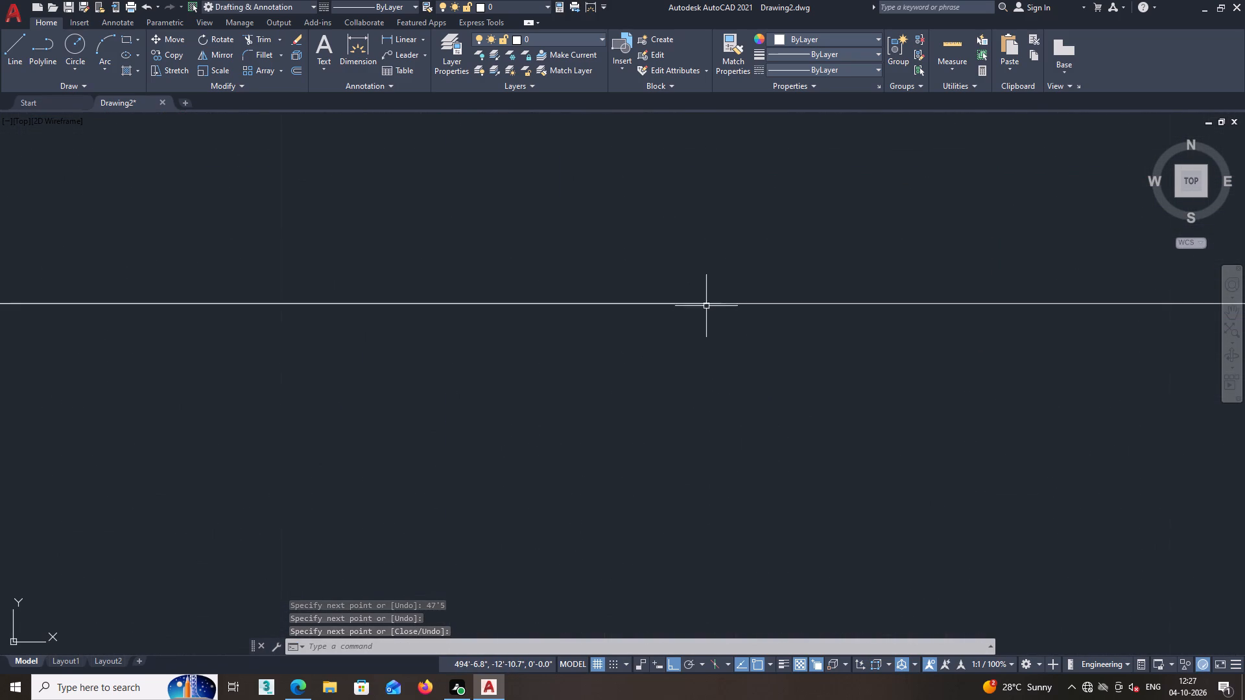
left_click(707, 303)
scroll(706, 314, "down", 8)
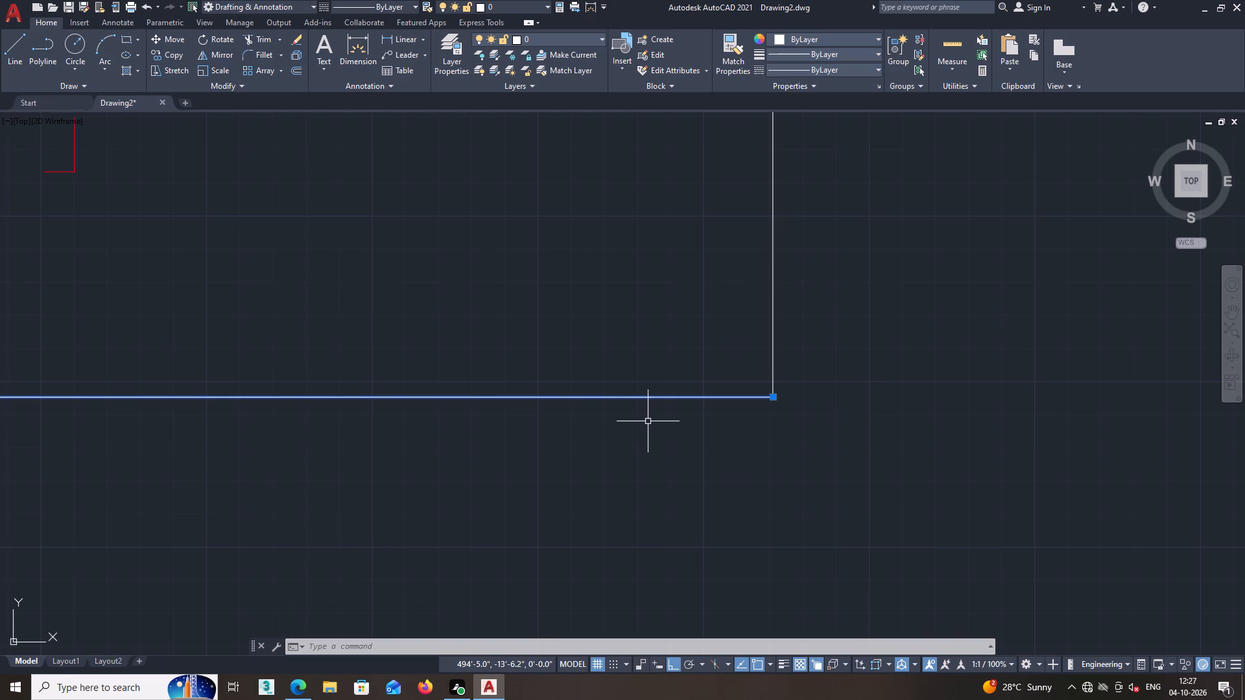
key("Delete")
middle_click_drag(715, 399, 719, 432)
scroll(715, 401, "down", 1)
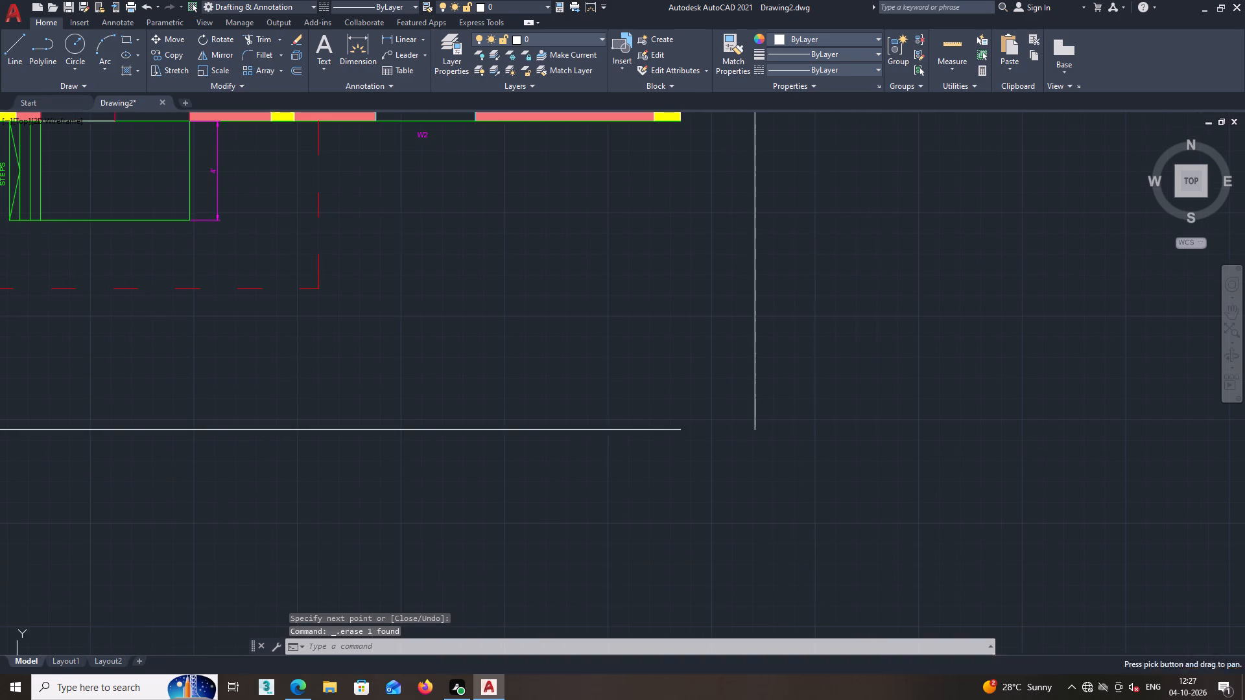
left_click(617, 431)
key("Delete")
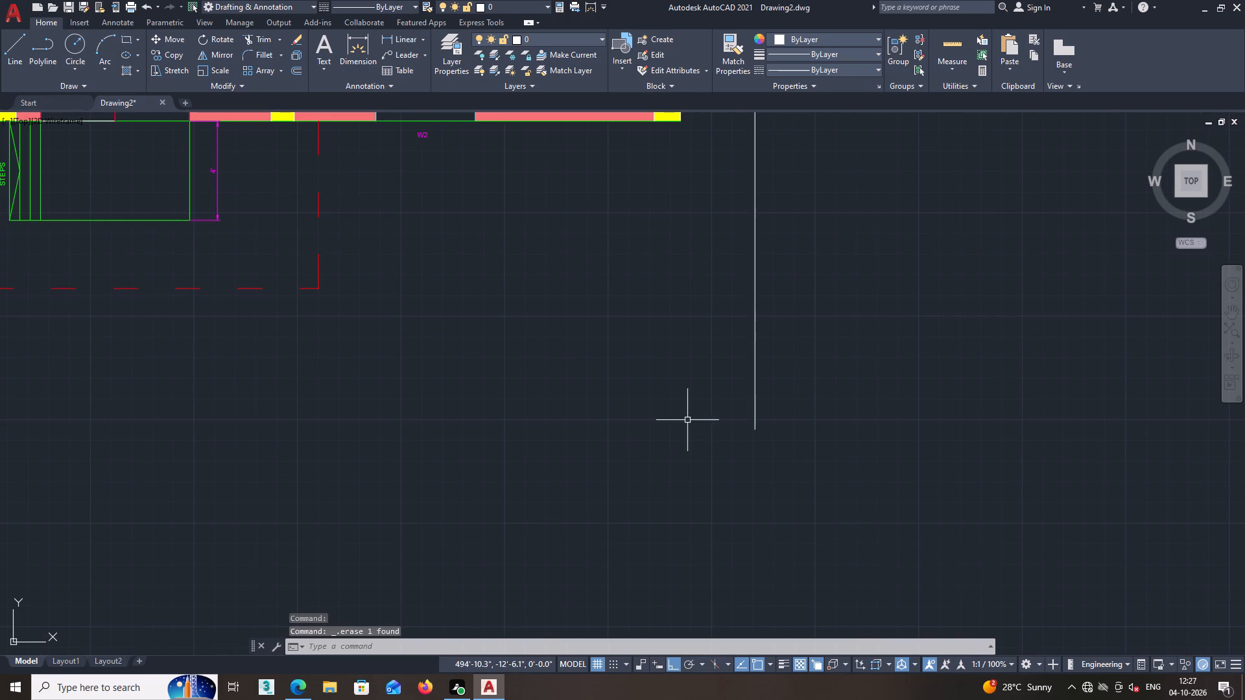
Draw a horizontal lower outline line about 44' long leftward from the right outline's lower end, slightly past the upper outline's left end.
left_click(21, 39)
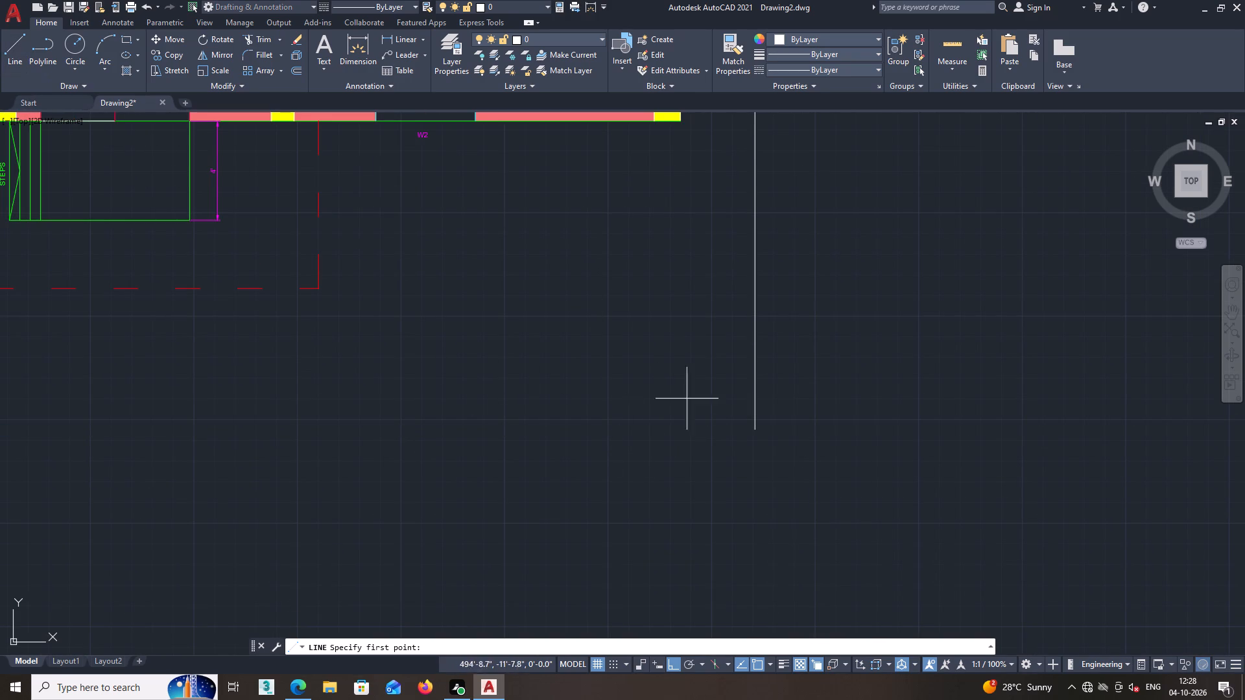
left_click(754, 430)
scroll(484, 433, "down", 2)
middle_click_drag(488, 435, 977, 399)
scroll(664, 405, "down", 1)
scroll(658, 405, "up", 1)
scroll(658, 404, "down", 1)
middle_click_drag(659, 405, 617, 471)
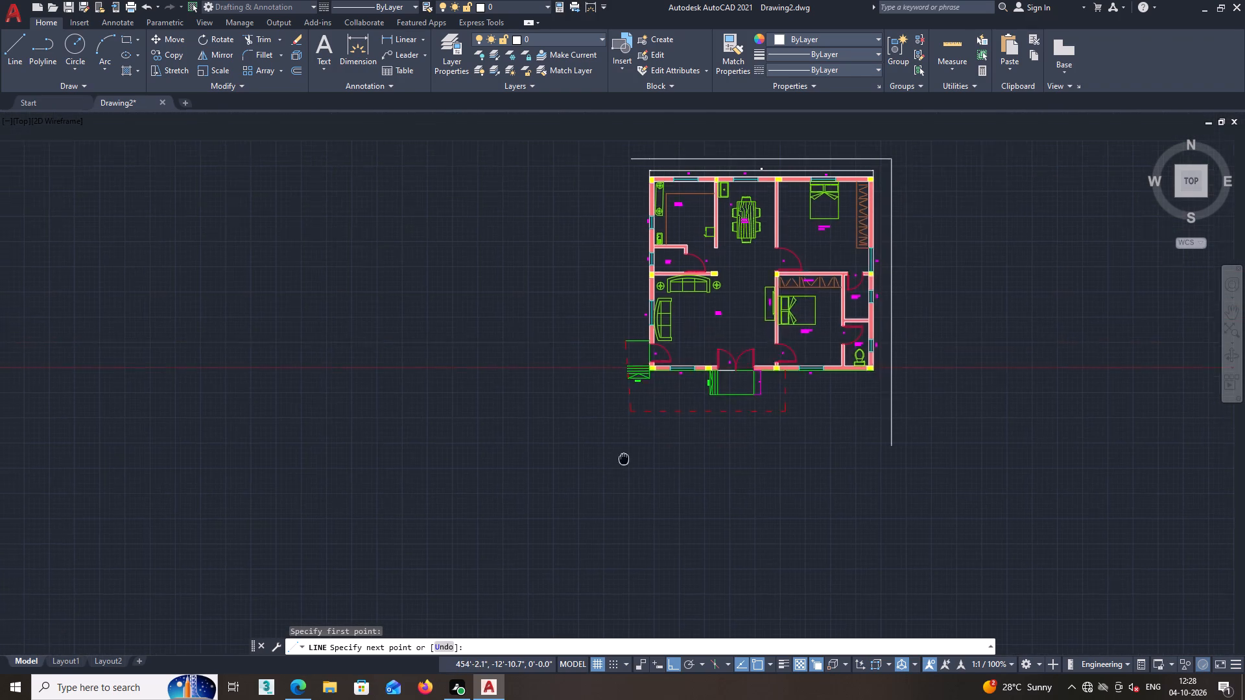
middle_click_drag(617, 471, 613, 478)
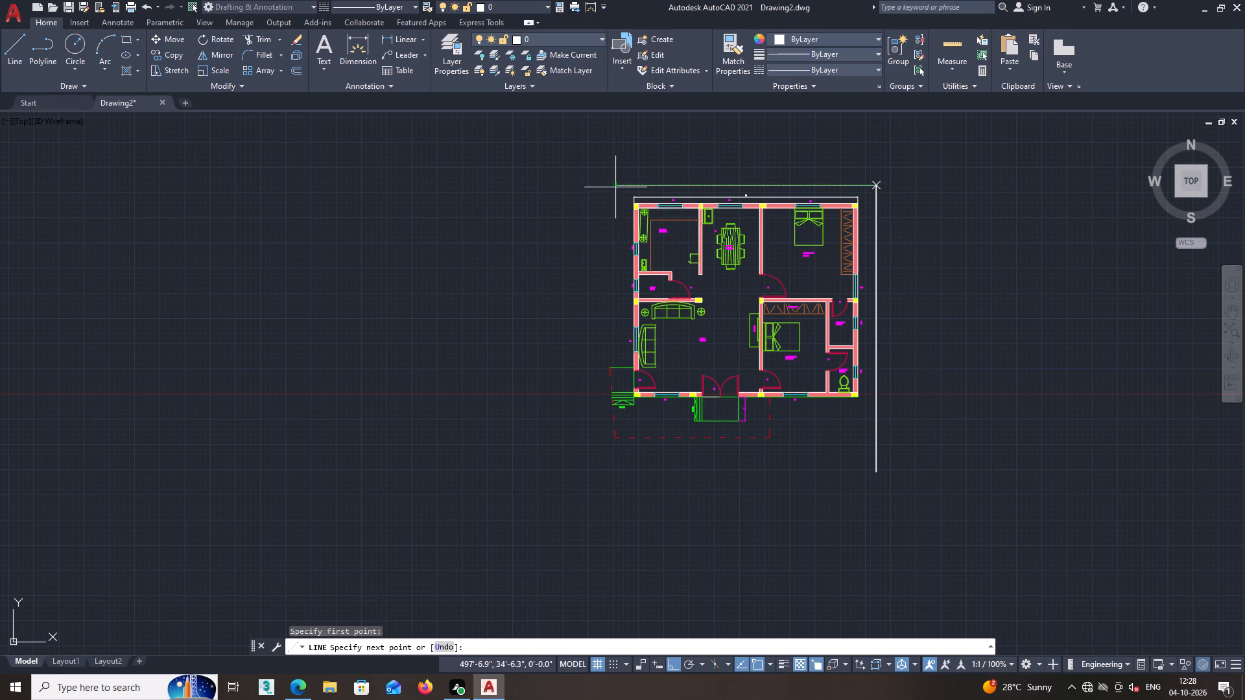
left_click(610, 356)
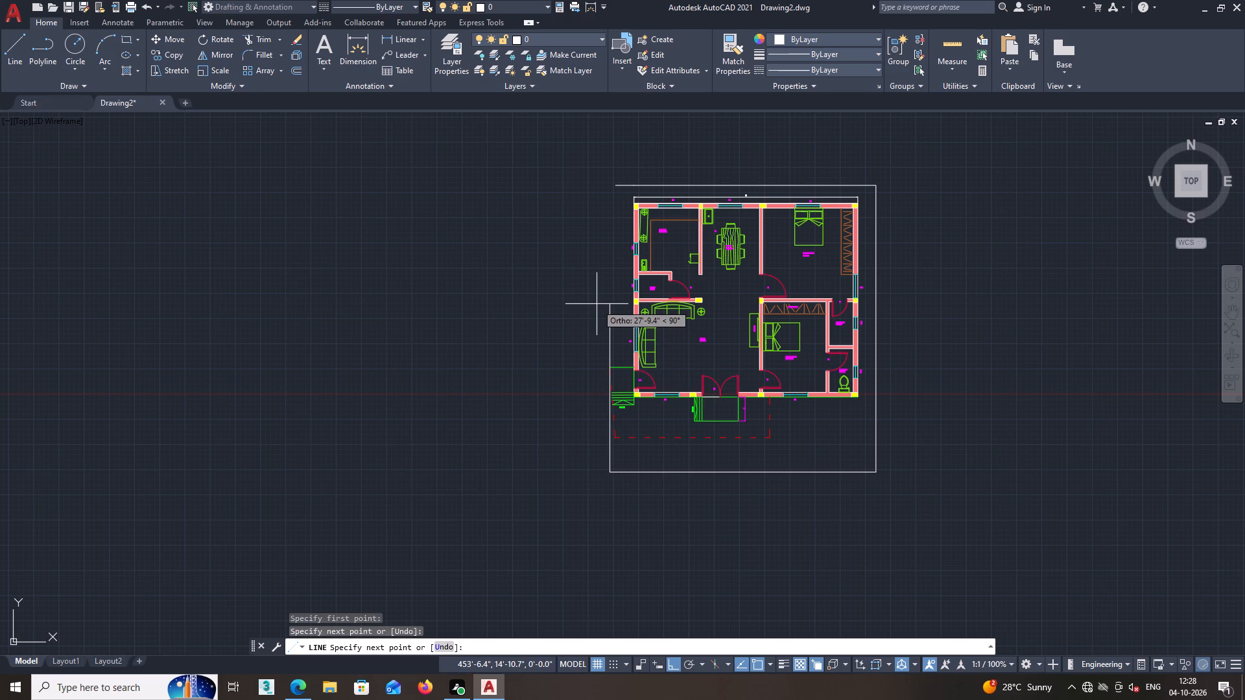
key("Escape")
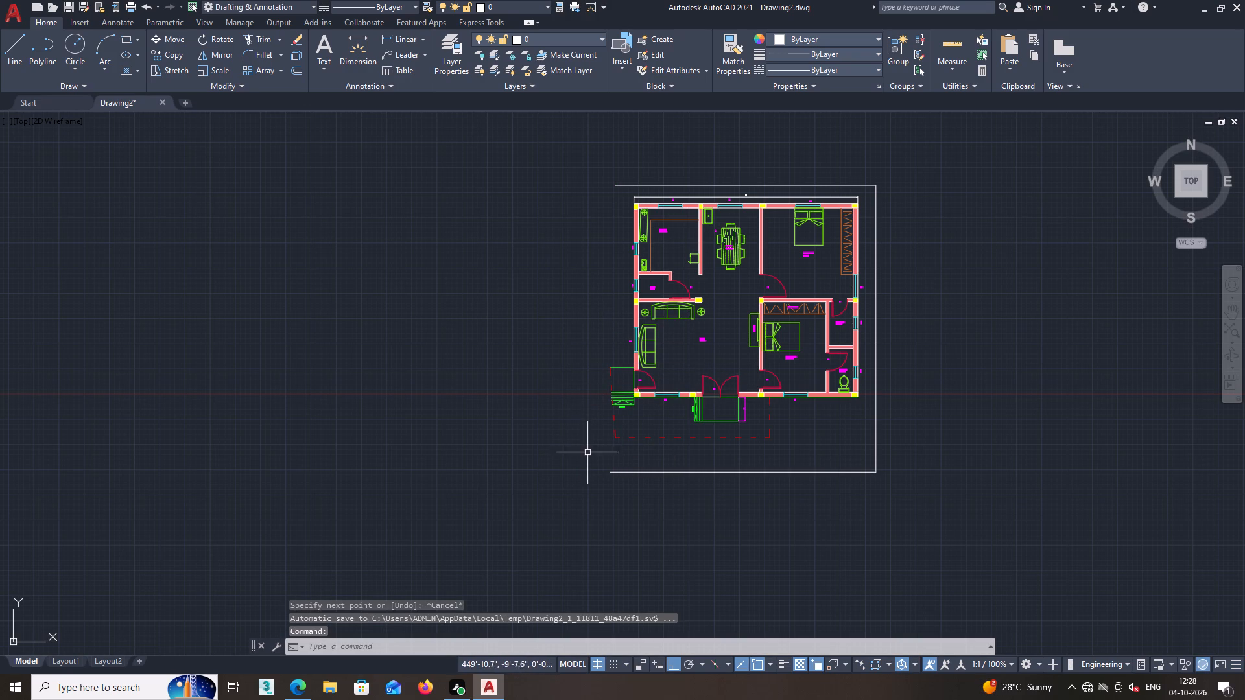
With ortho turned off, draw a slanted line about 49' long from the upper outline's left end to just beyond the lower outline's left end.
middle_click_drag(586, 453, 550, 458)
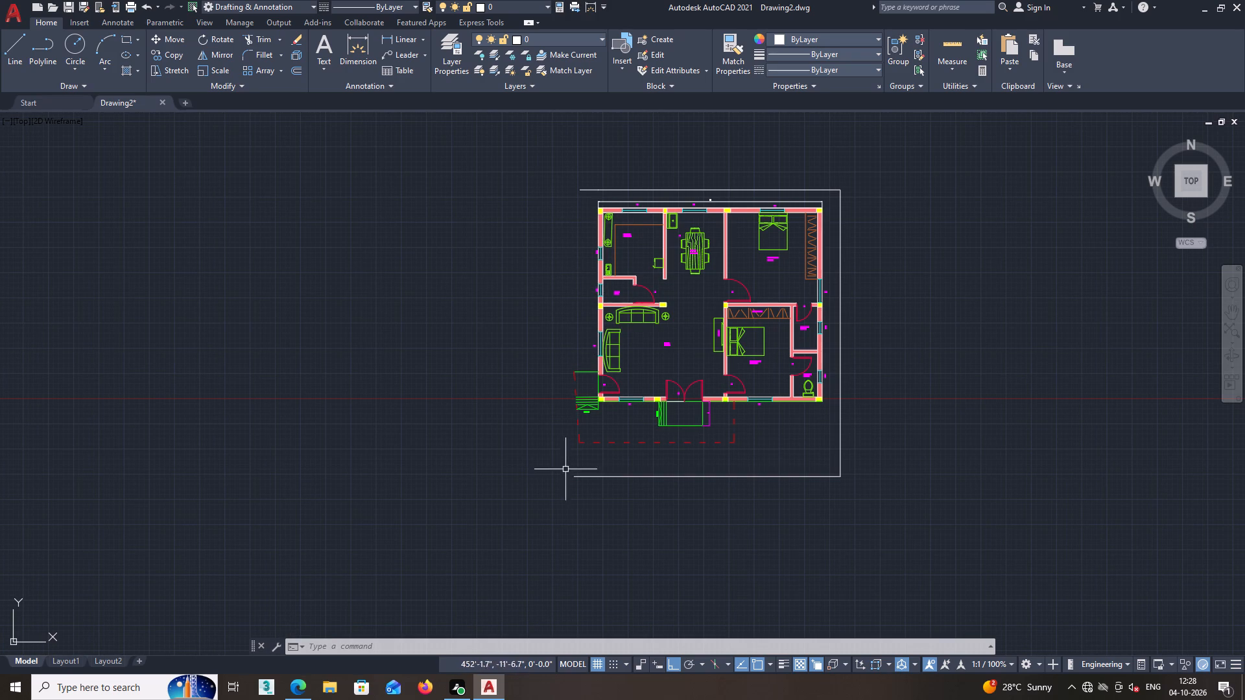
left_click(18, 37)
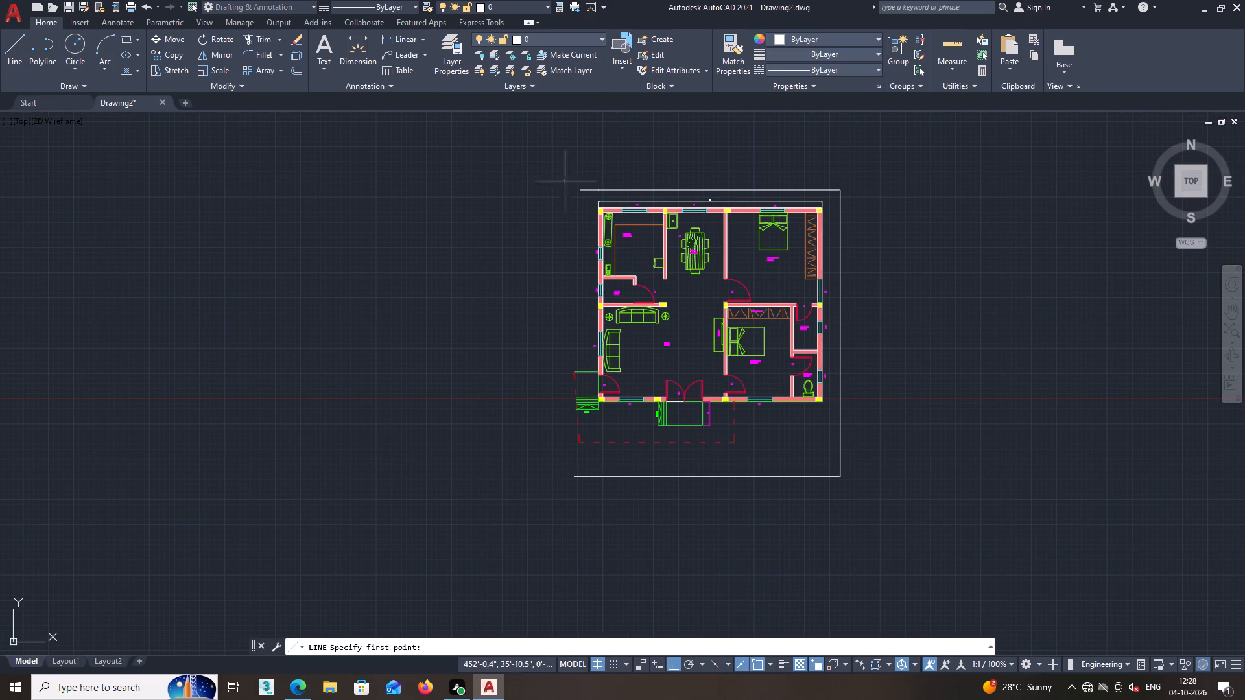
left_click(582, 189)
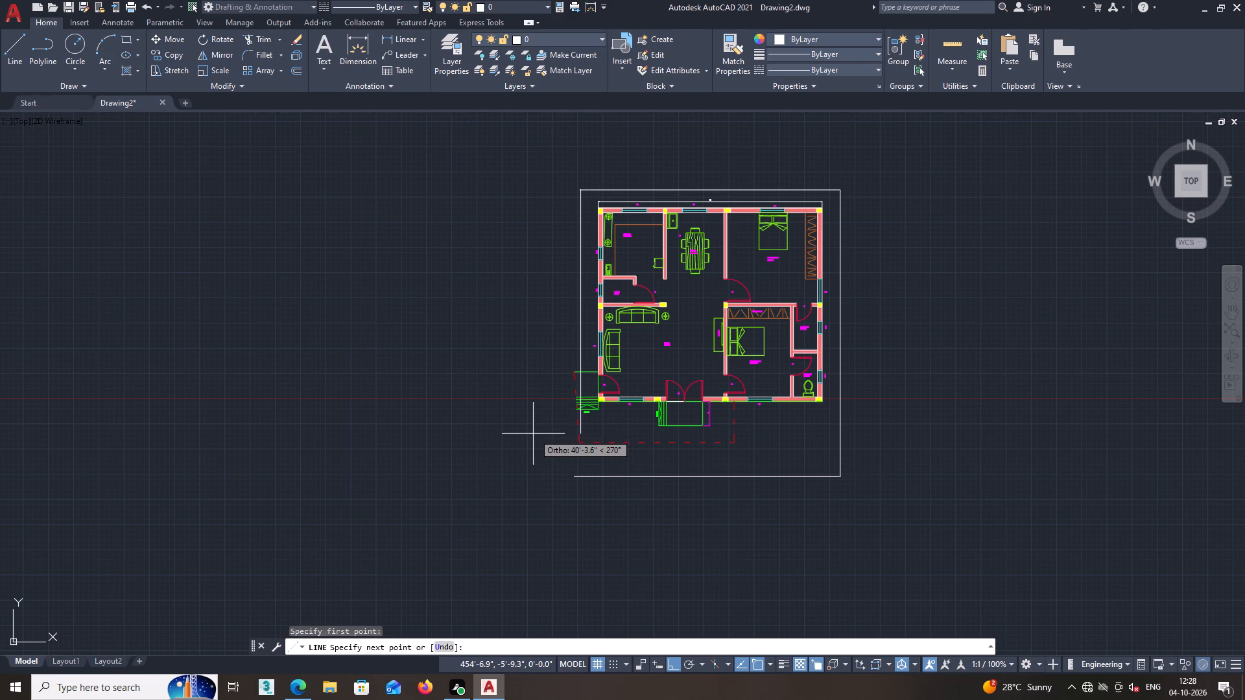
key("F8")
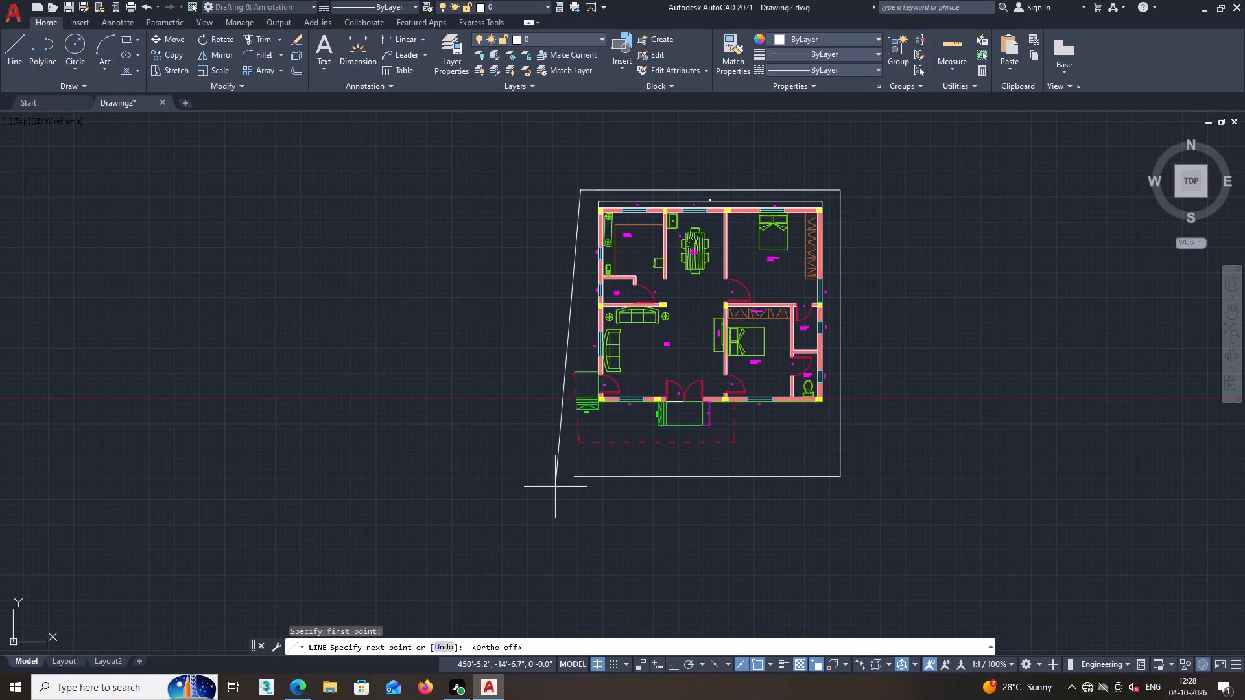
left_click(555, 487)
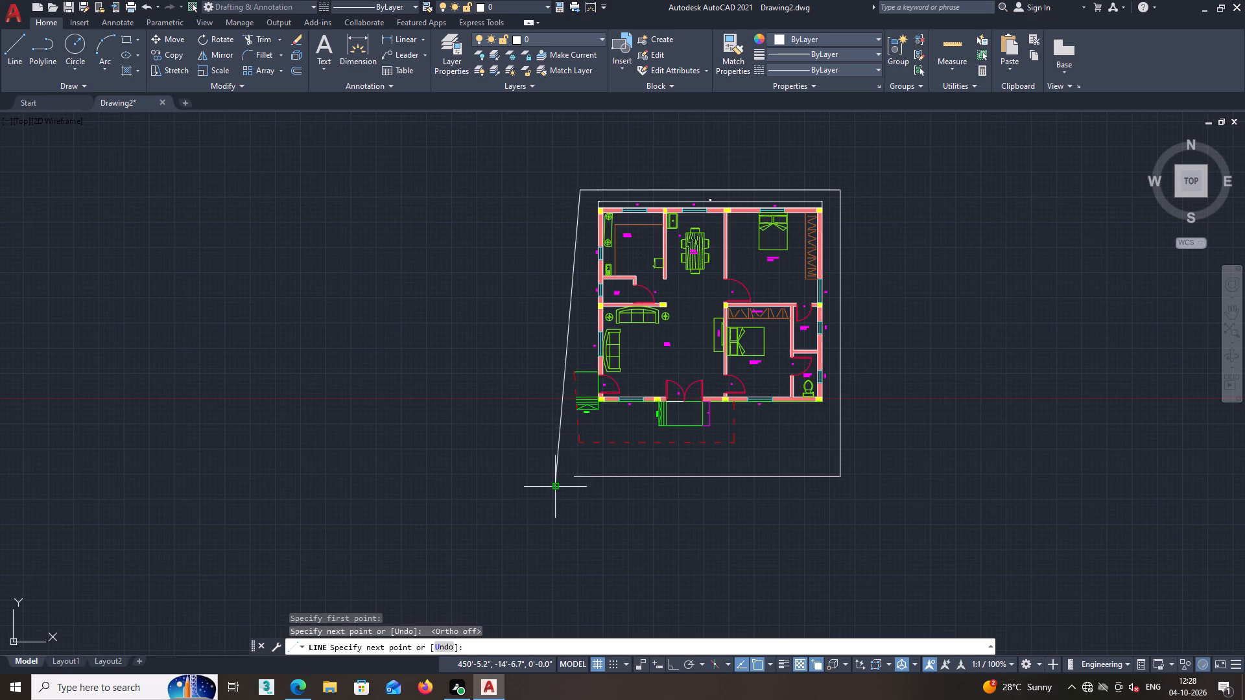
key("Escape")
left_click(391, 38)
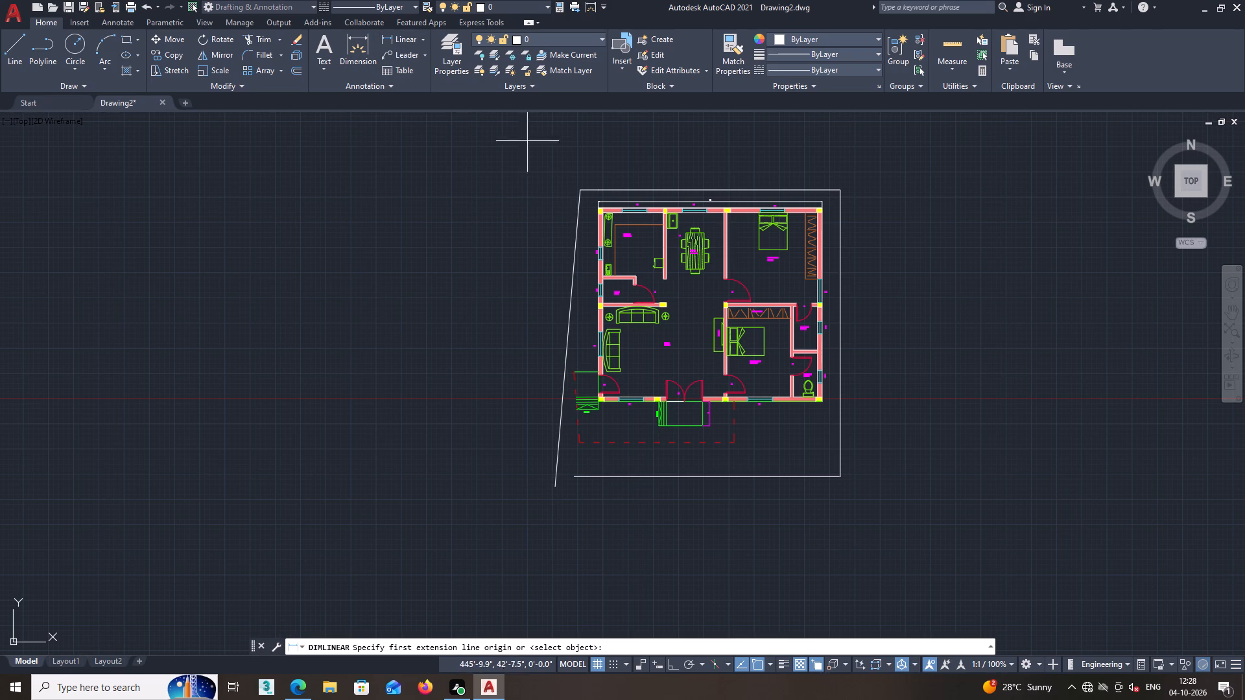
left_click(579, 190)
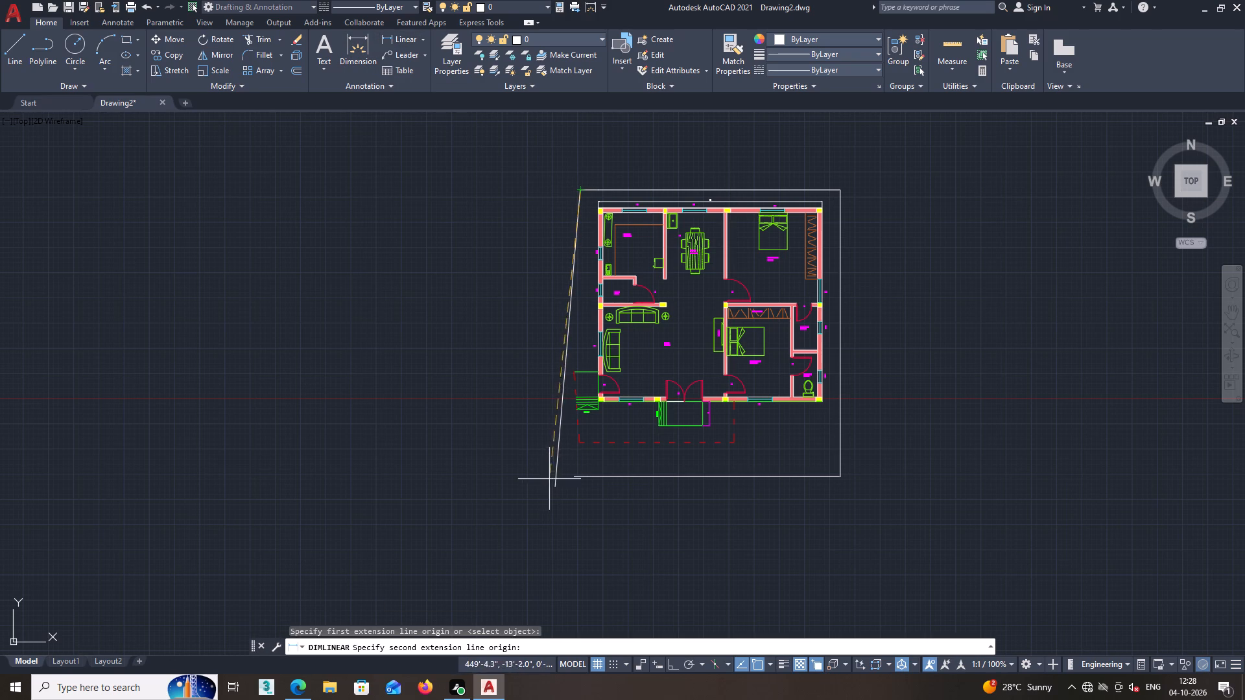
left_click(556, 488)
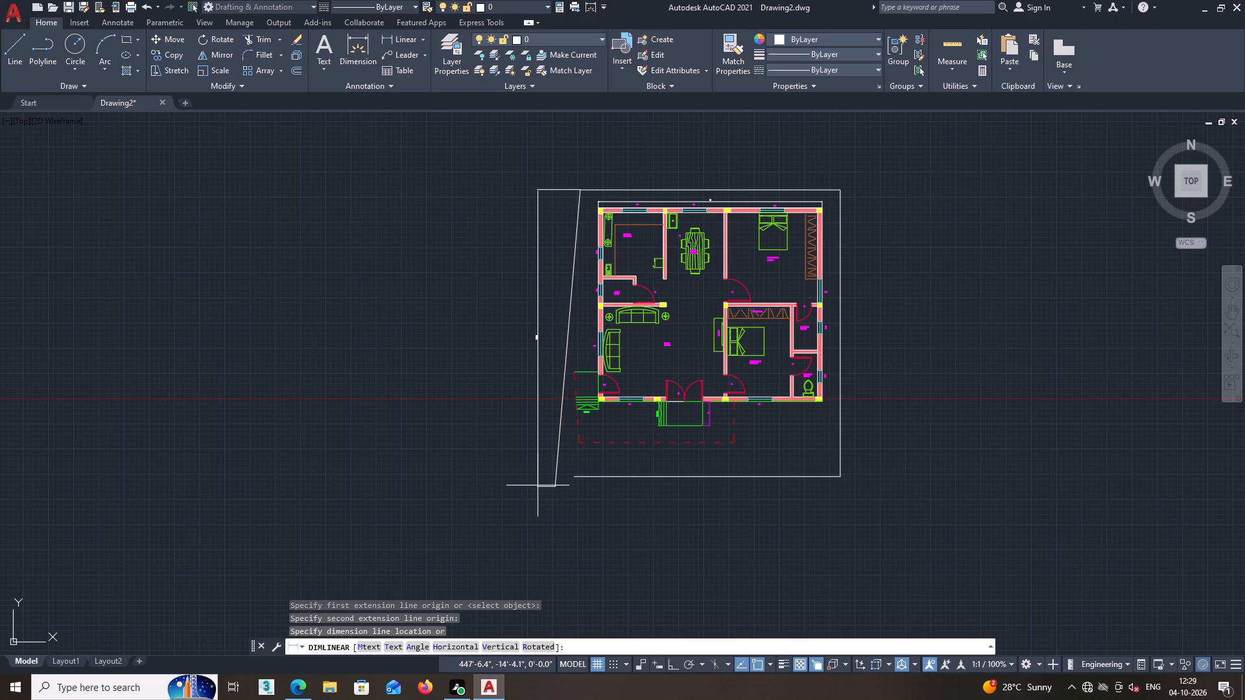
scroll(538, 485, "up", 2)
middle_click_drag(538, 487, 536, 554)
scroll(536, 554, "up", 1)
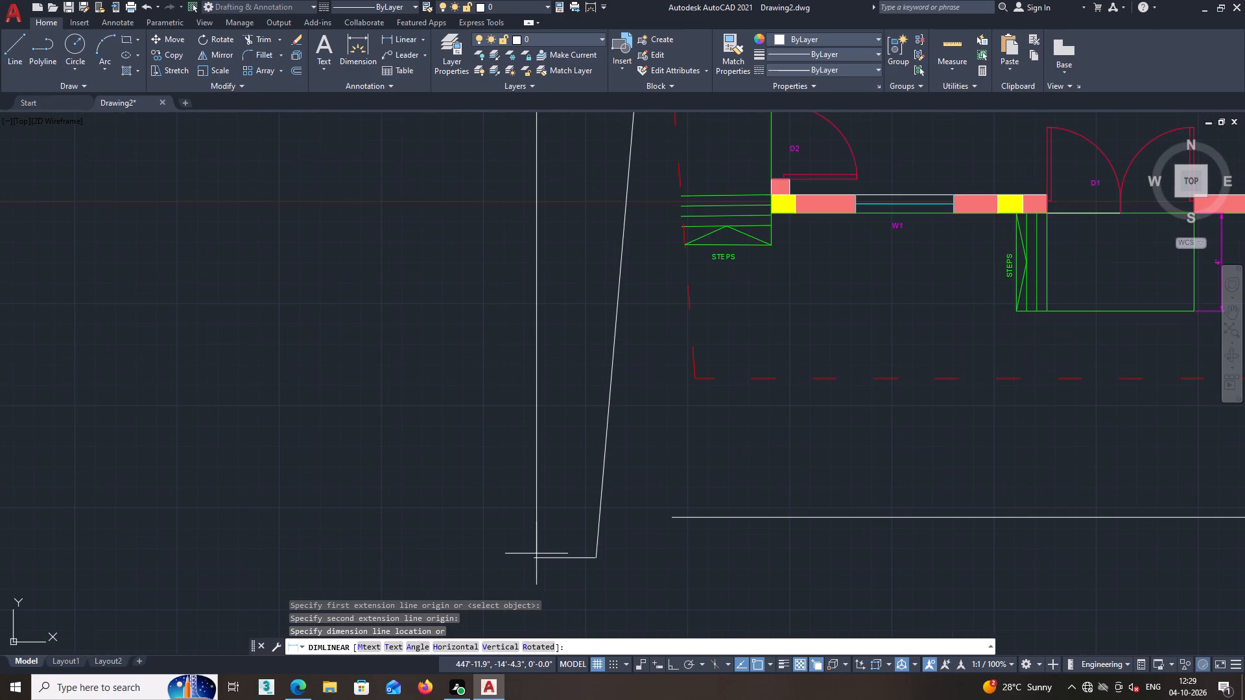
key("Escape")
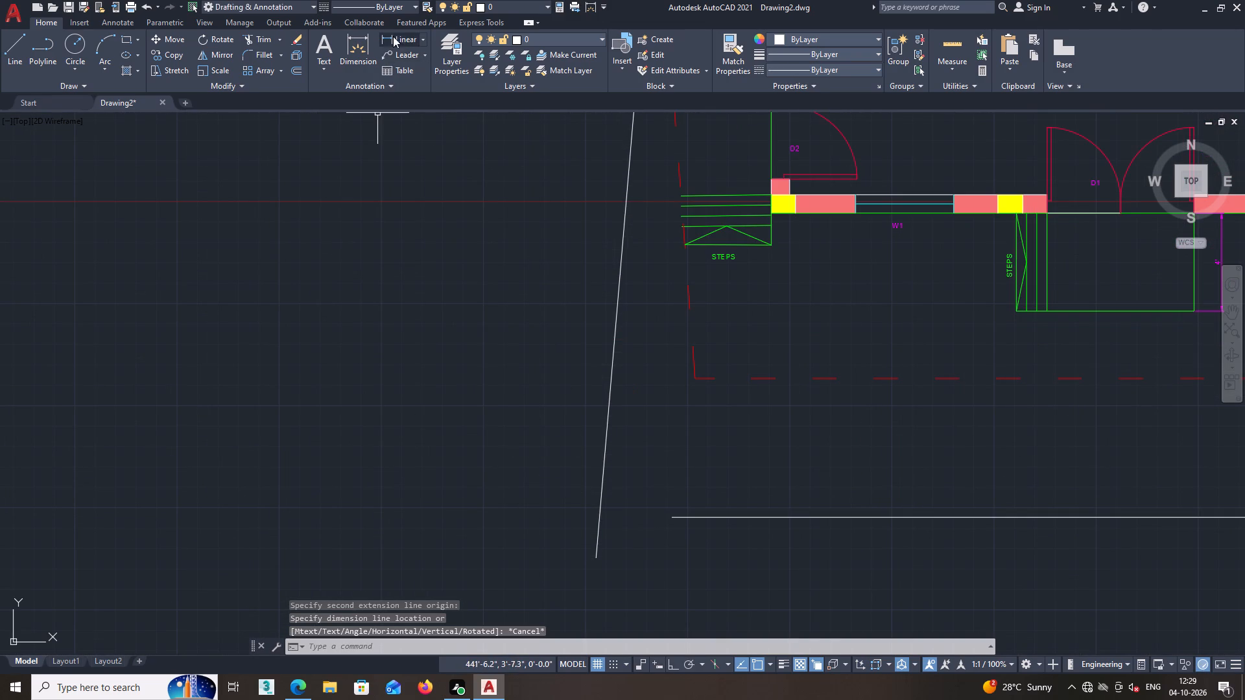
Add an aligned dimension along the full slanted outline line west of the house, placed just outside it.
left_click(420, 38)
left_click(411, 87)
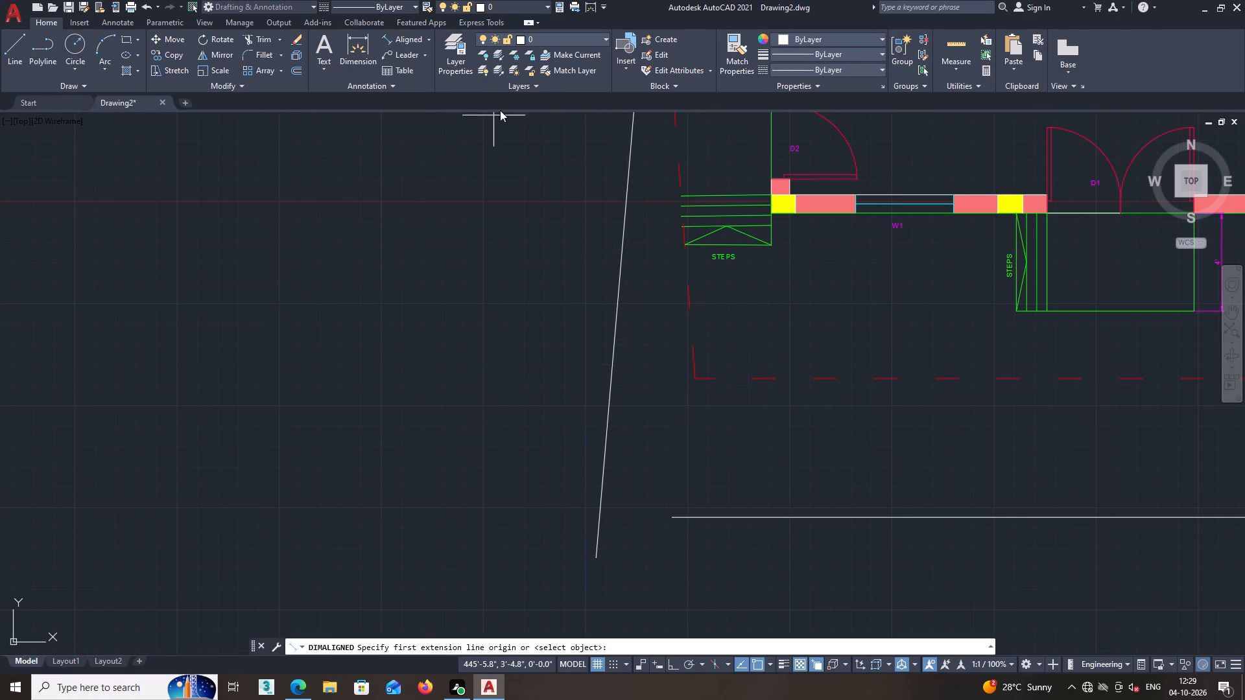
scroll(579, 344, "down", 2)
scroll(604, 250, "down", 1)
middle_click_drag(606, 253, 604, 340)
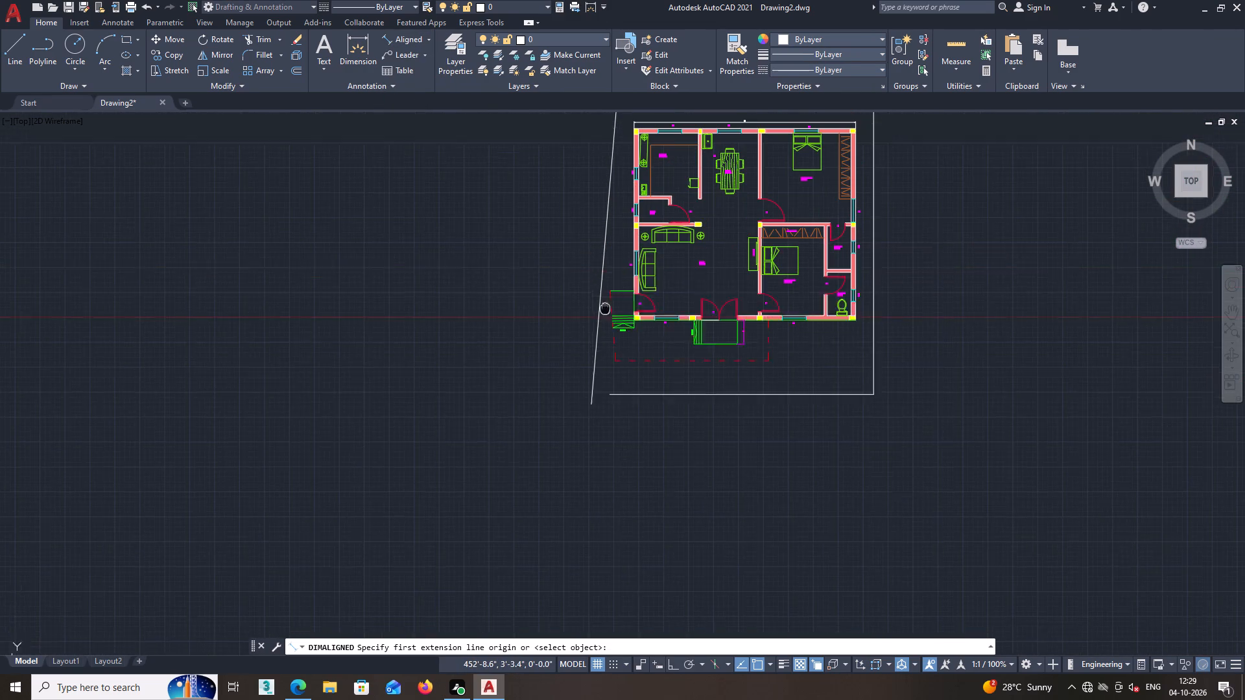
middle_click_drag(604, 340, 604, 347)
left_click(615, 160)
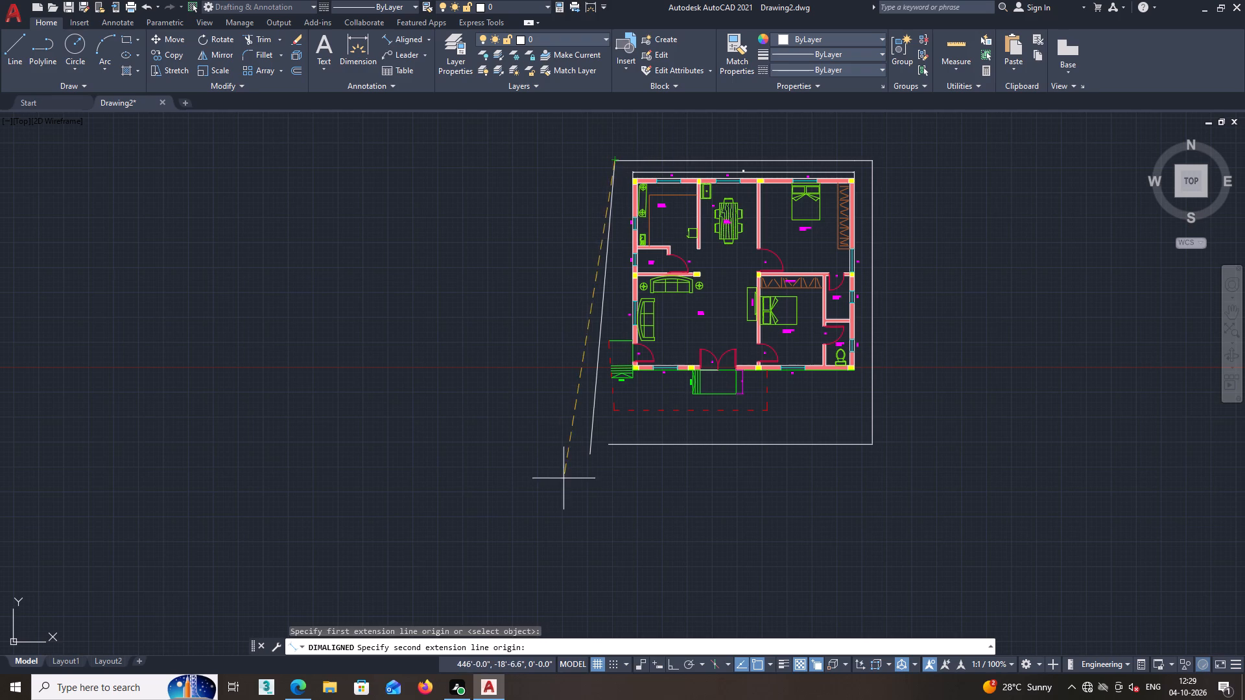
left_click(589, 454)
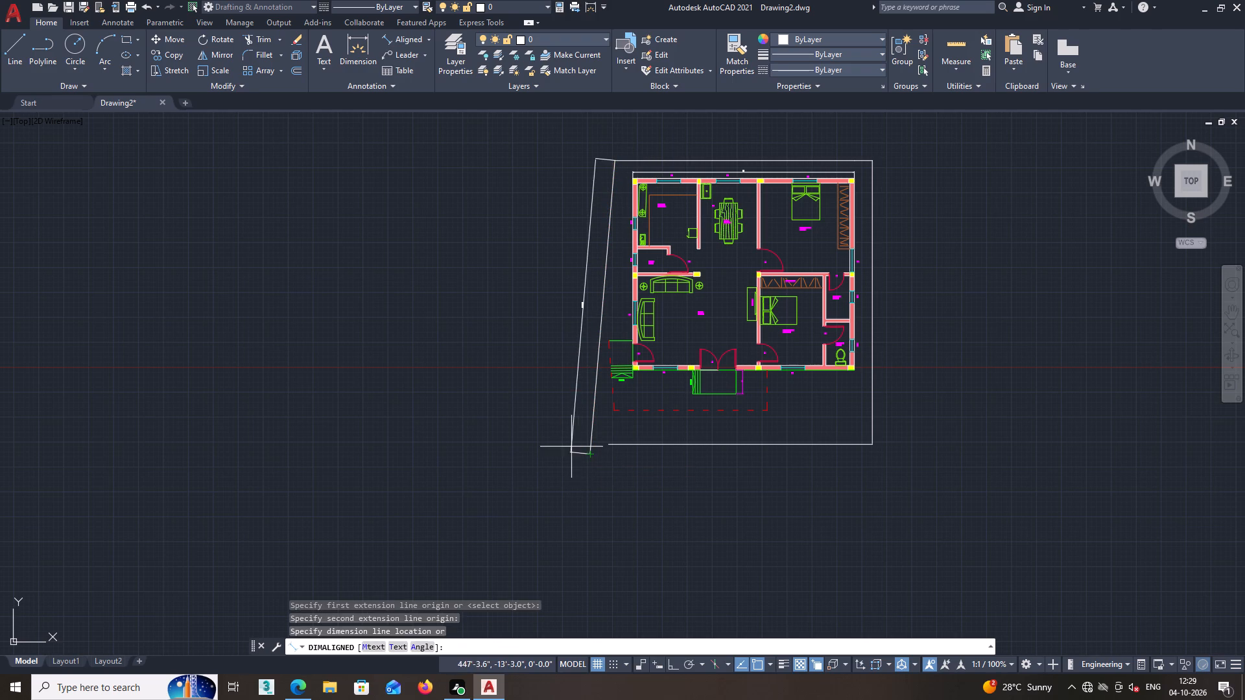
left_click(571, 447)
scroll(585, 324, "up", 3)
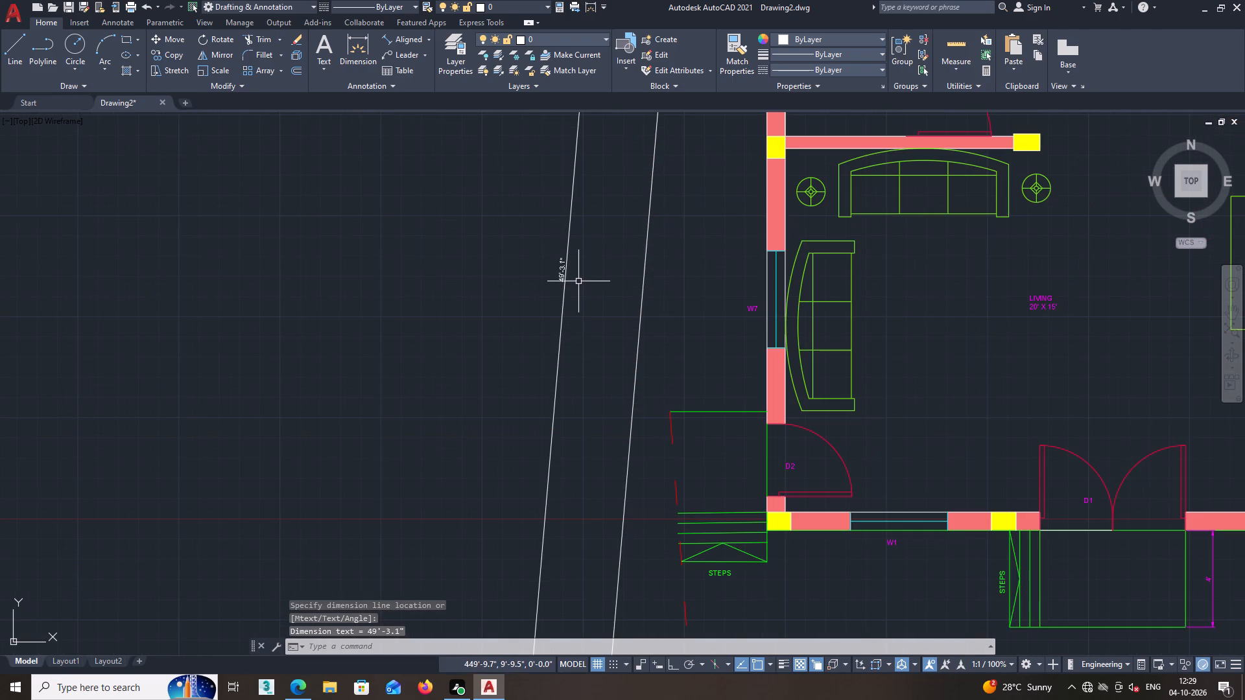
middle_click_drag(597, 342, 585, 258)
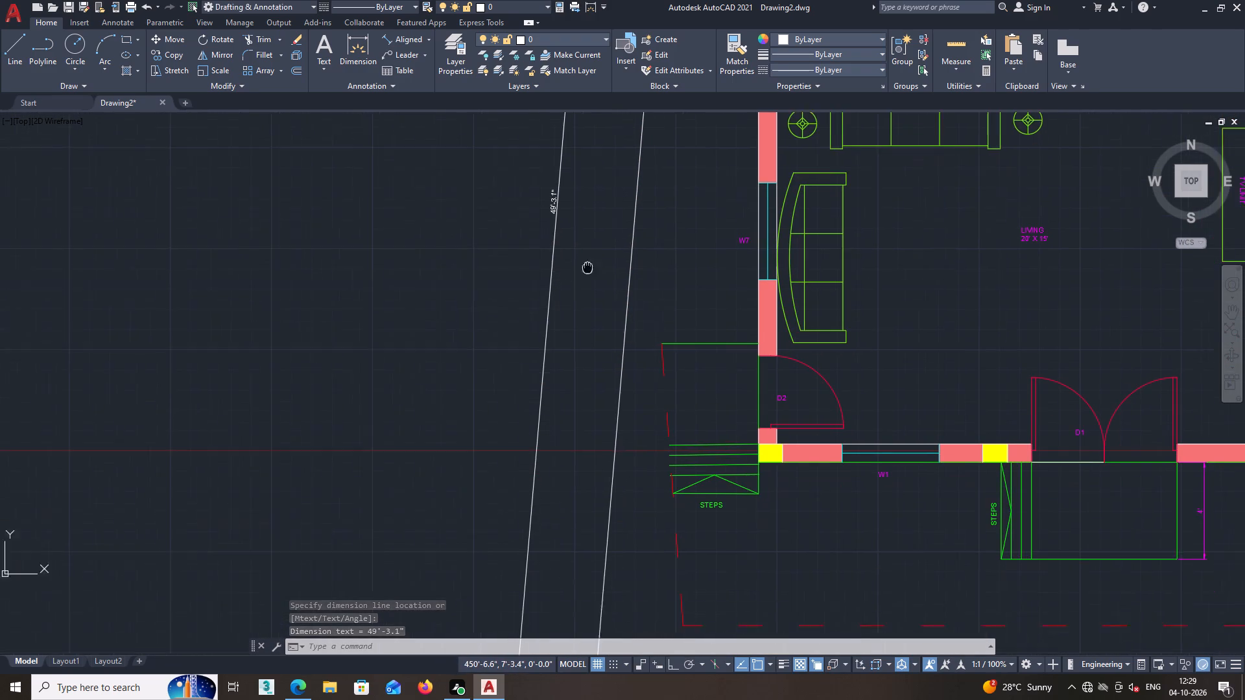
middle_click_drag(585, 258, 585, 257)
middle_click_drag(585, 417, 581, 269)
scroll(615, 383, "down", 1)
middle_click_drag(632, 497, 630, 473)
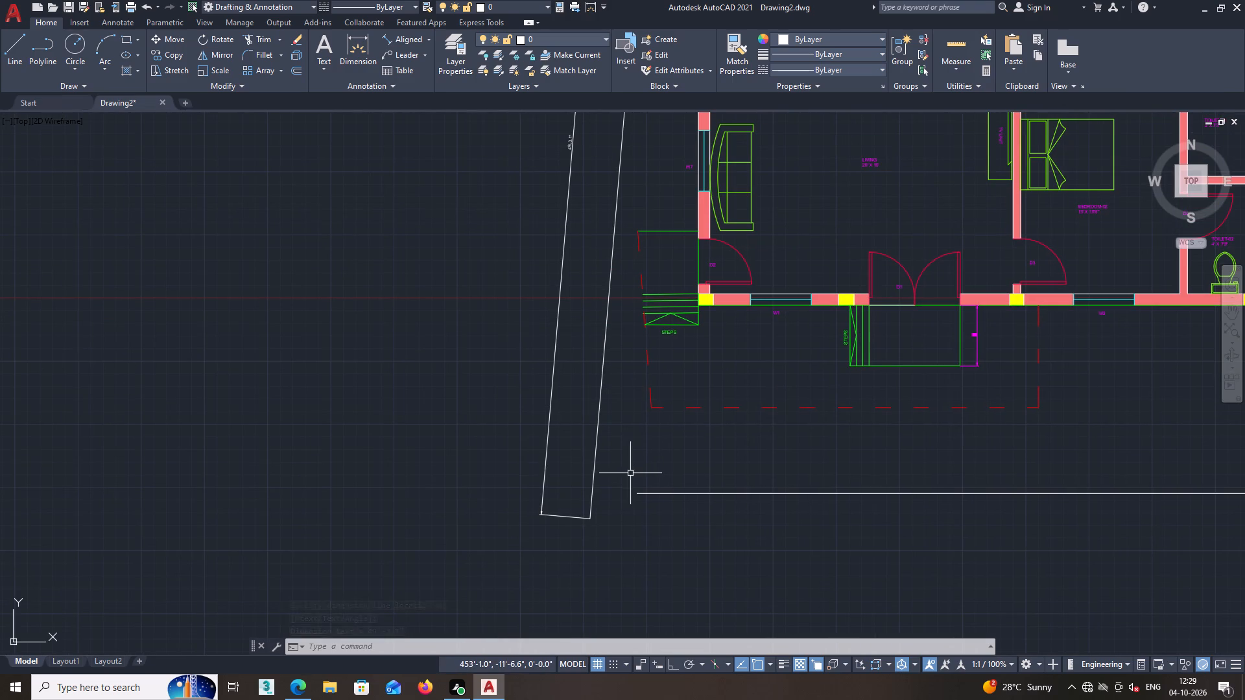
Extend the lower outline line's open end to meet the slanted outline line.
key("e")
key("x")
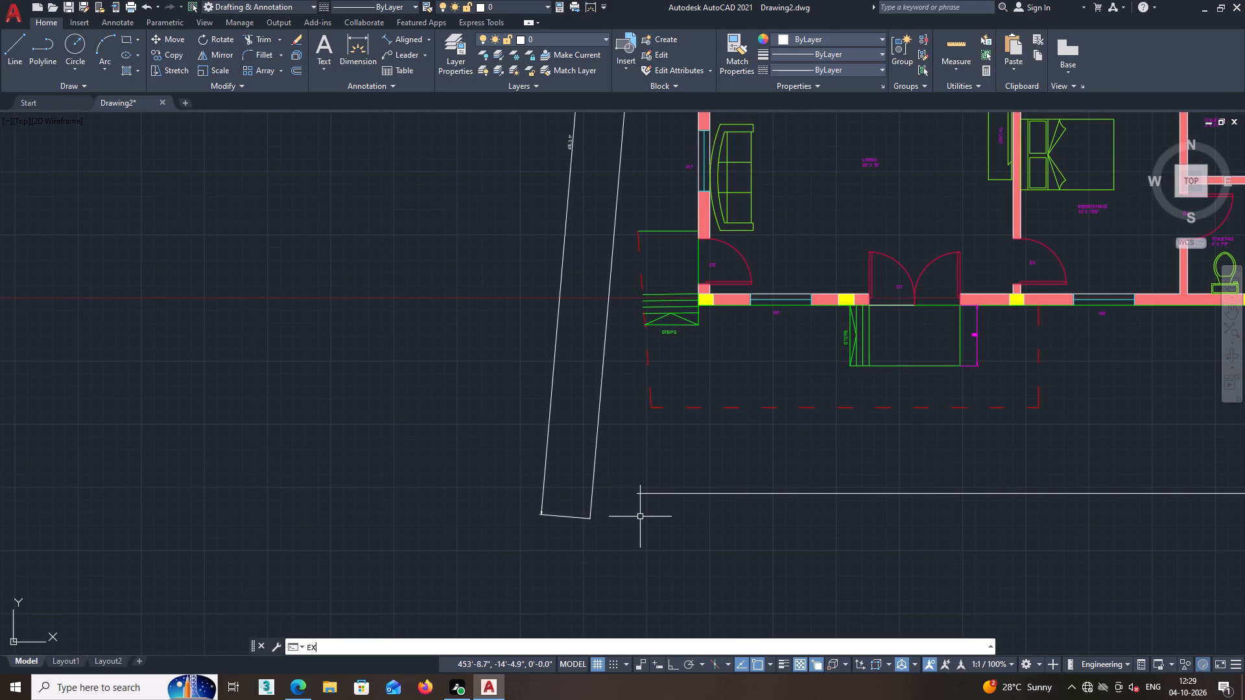
key("Return")
left_click(655, 495)
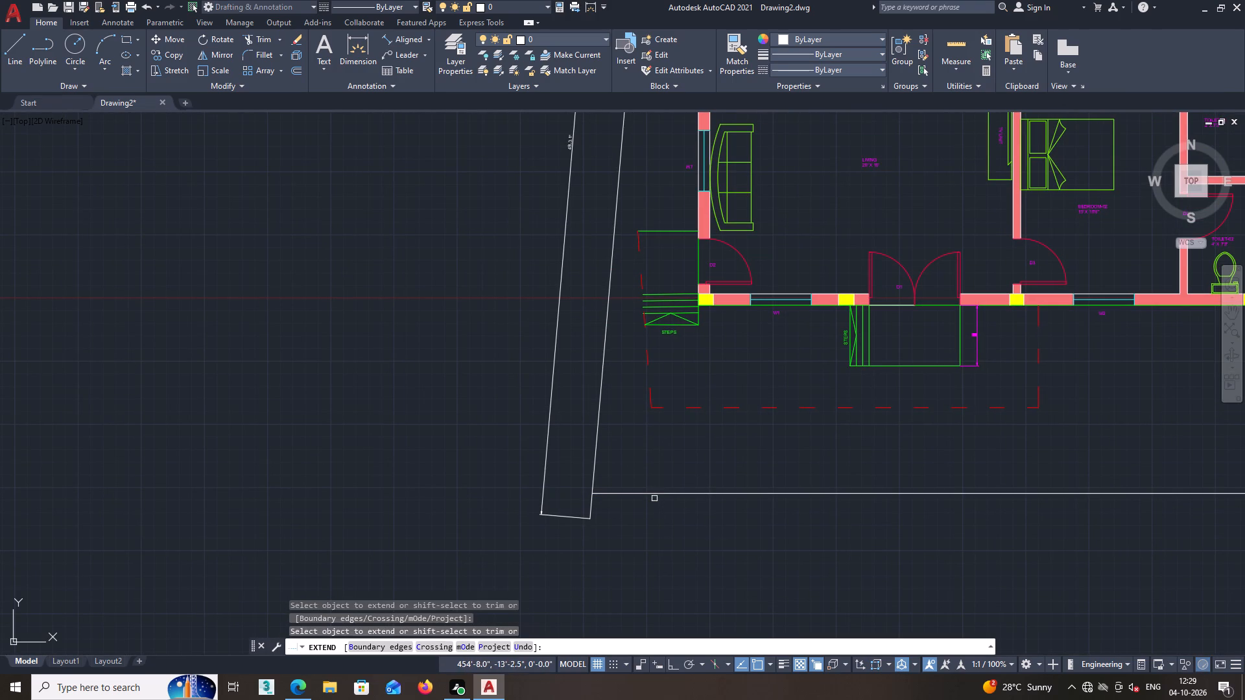
key("space")
Trim off the slanted outline line's short overhang below the lower outline line.
type("TR")
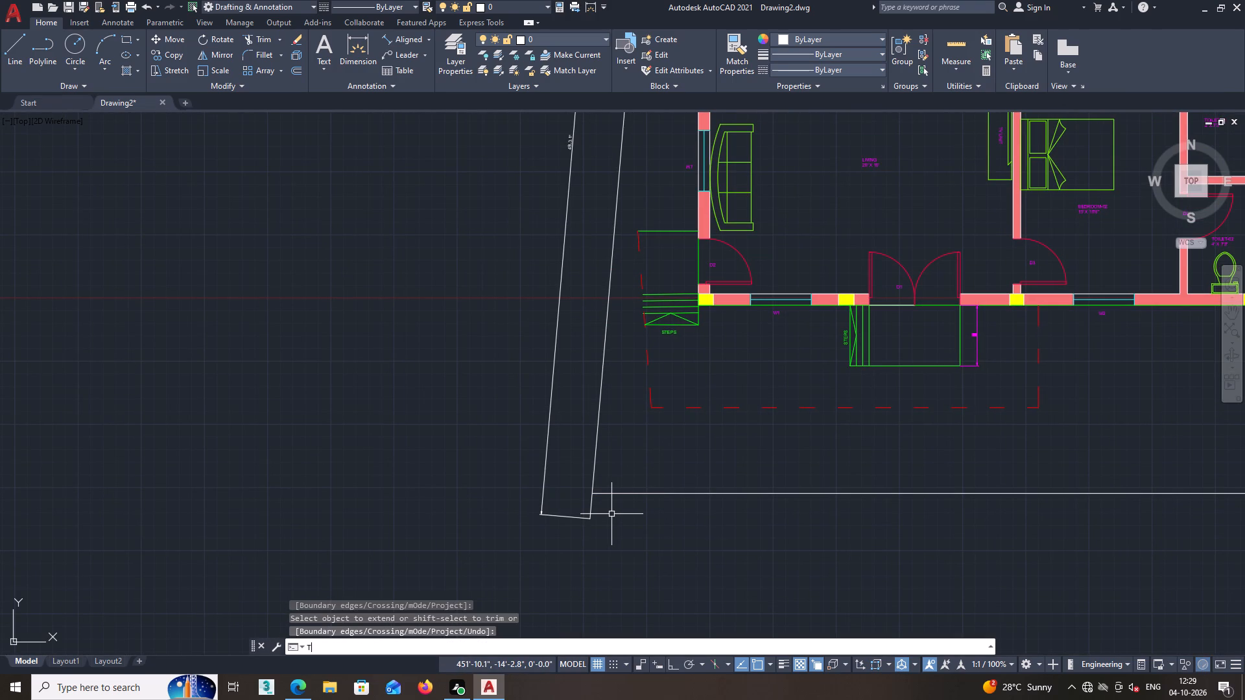
key("Return")
left_click(610, 514)
left_click(581, 507)
left_click(580, 501)
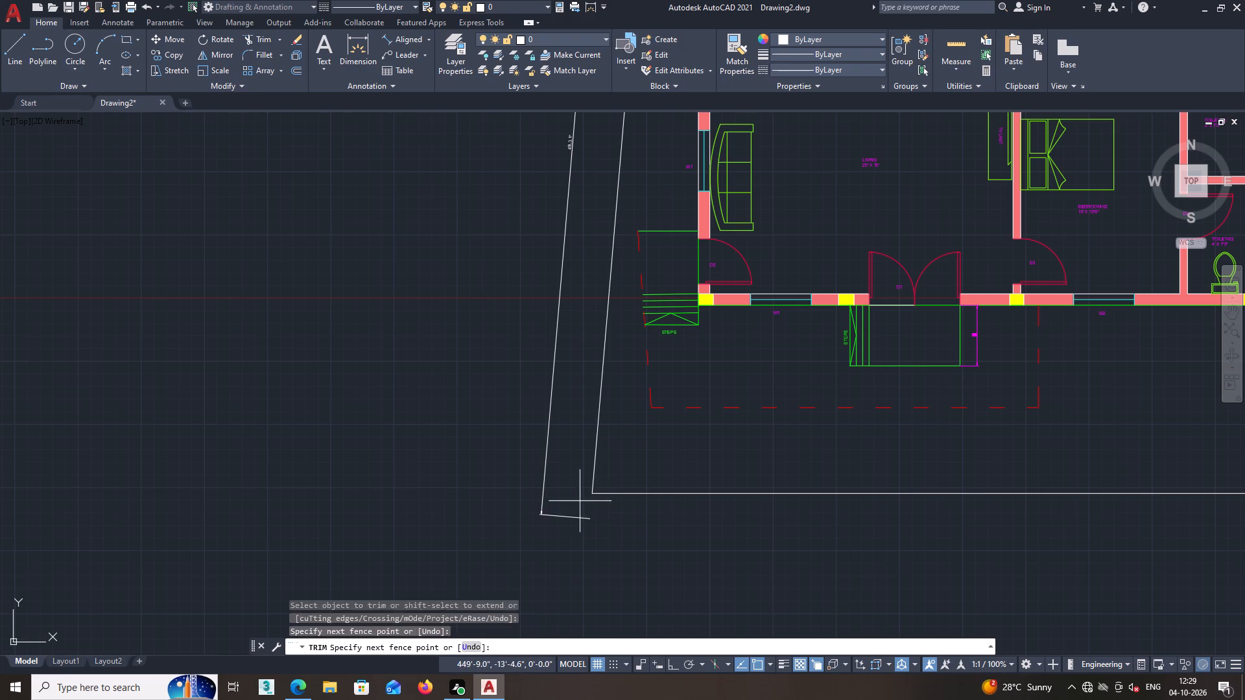
left_click(571, 538)
left_click(564, 506)
left_click(530, 476)
key("space")
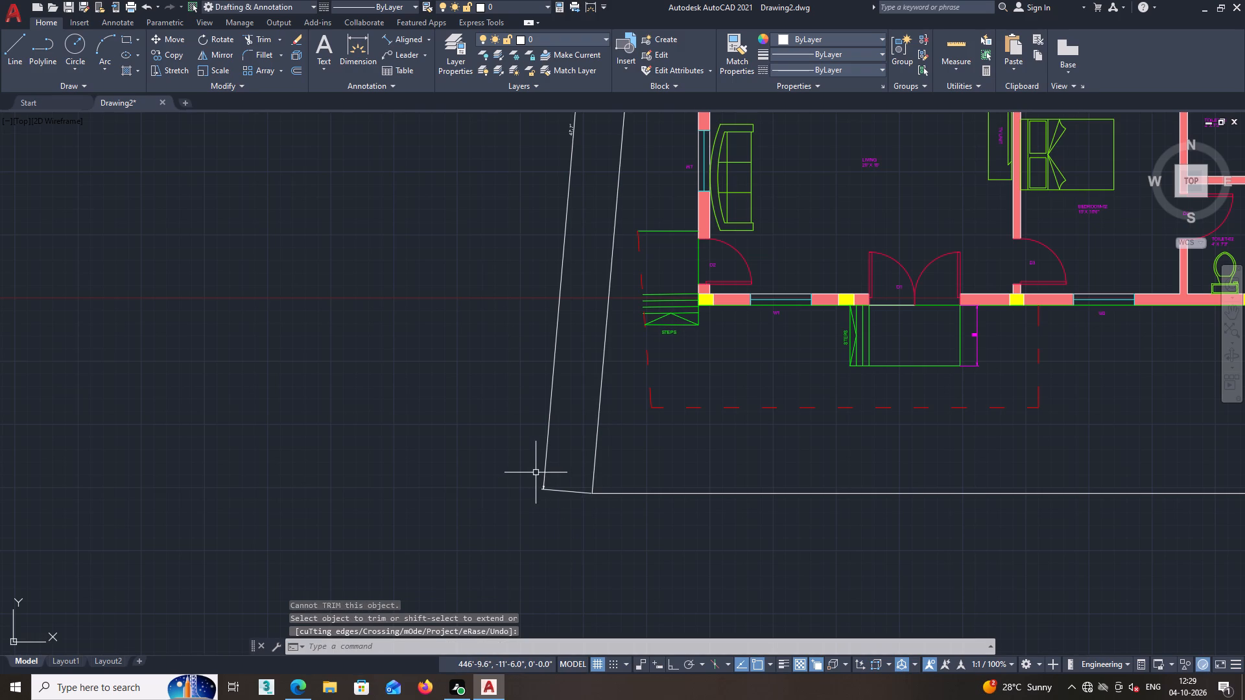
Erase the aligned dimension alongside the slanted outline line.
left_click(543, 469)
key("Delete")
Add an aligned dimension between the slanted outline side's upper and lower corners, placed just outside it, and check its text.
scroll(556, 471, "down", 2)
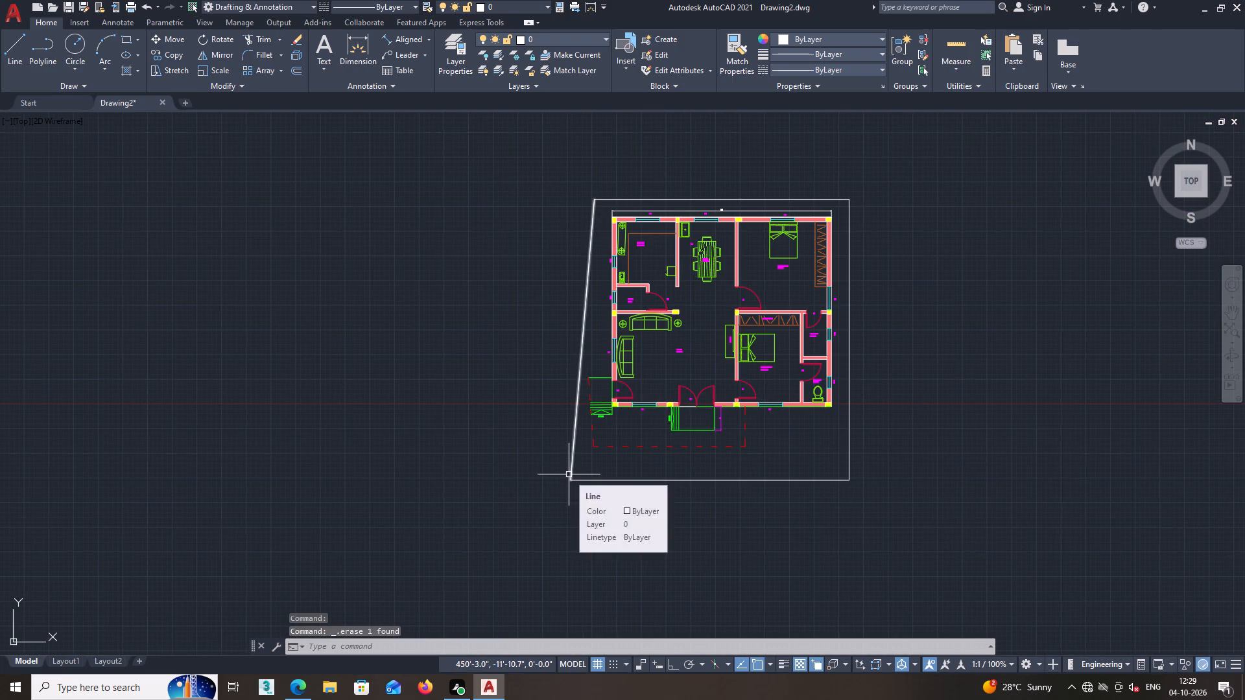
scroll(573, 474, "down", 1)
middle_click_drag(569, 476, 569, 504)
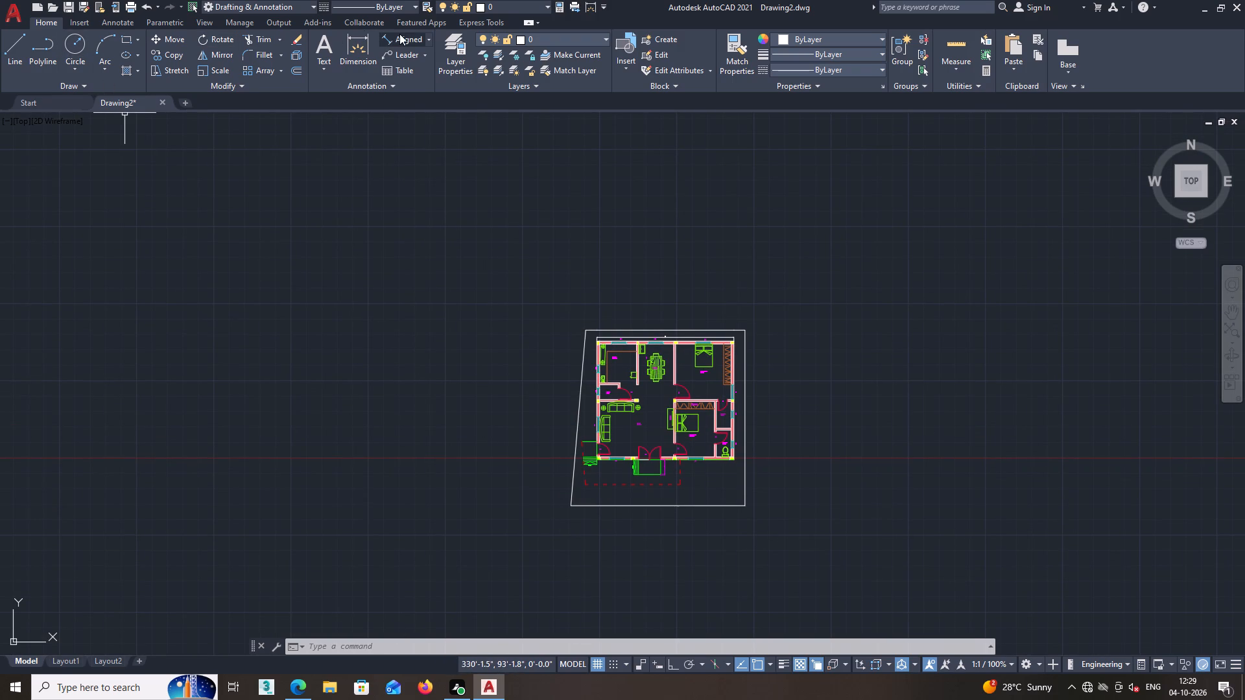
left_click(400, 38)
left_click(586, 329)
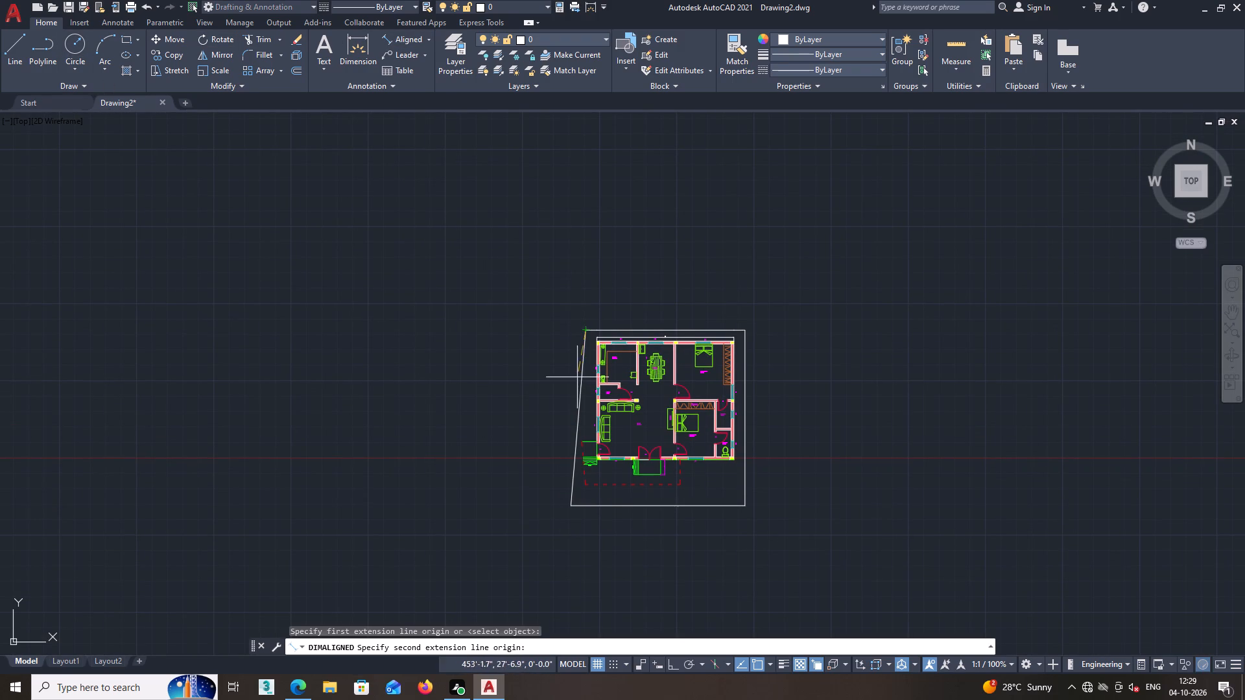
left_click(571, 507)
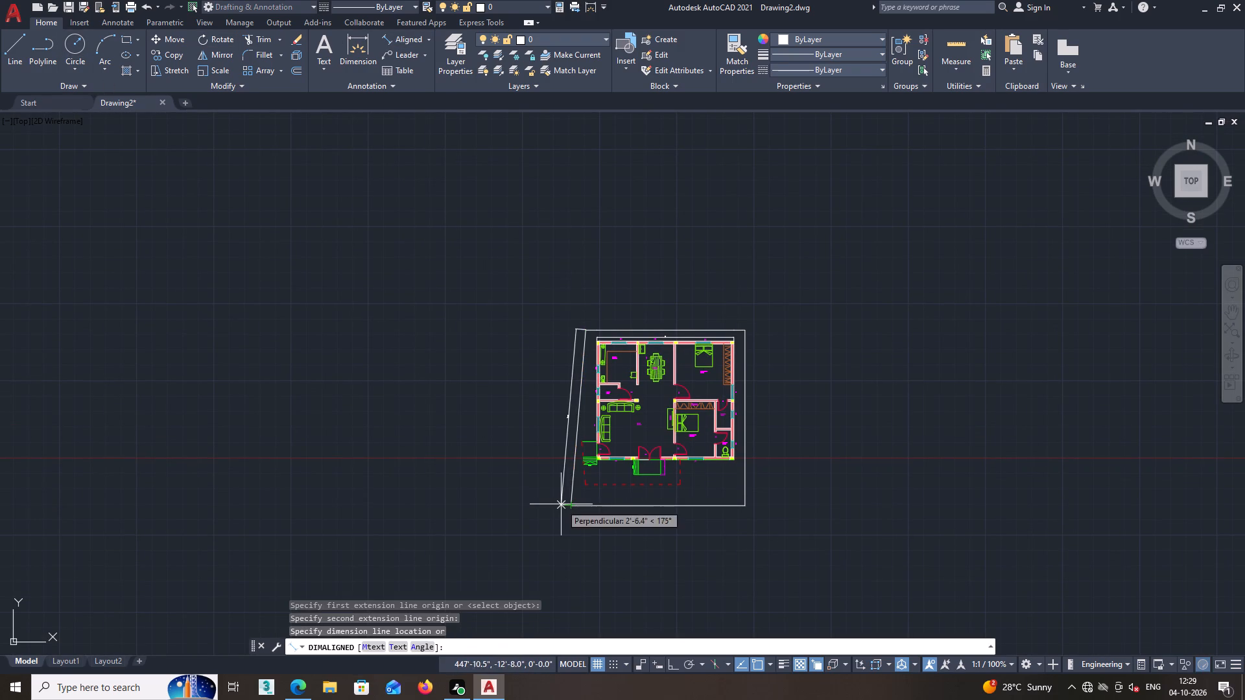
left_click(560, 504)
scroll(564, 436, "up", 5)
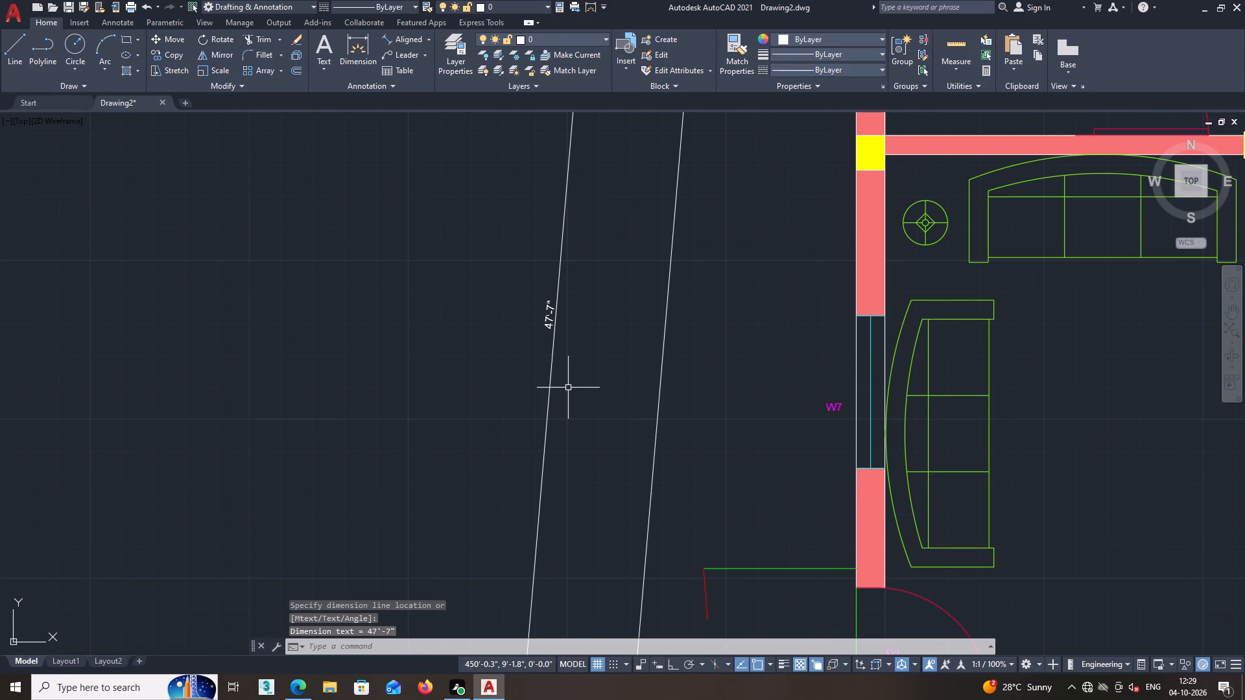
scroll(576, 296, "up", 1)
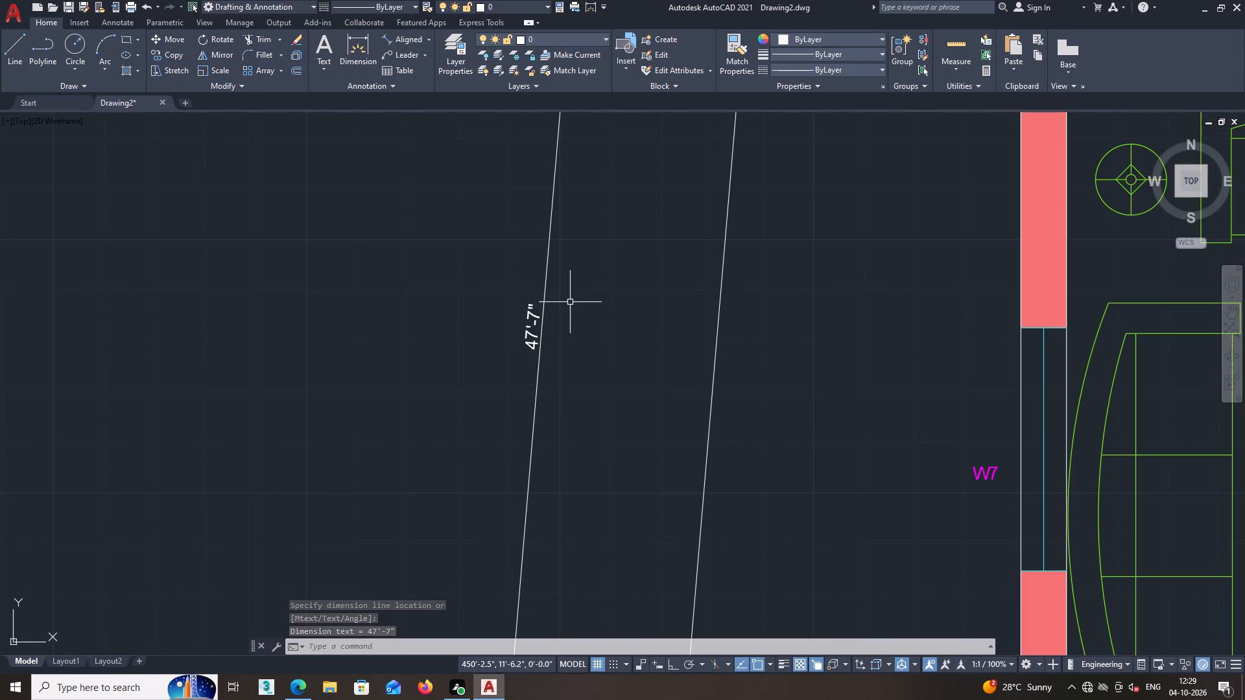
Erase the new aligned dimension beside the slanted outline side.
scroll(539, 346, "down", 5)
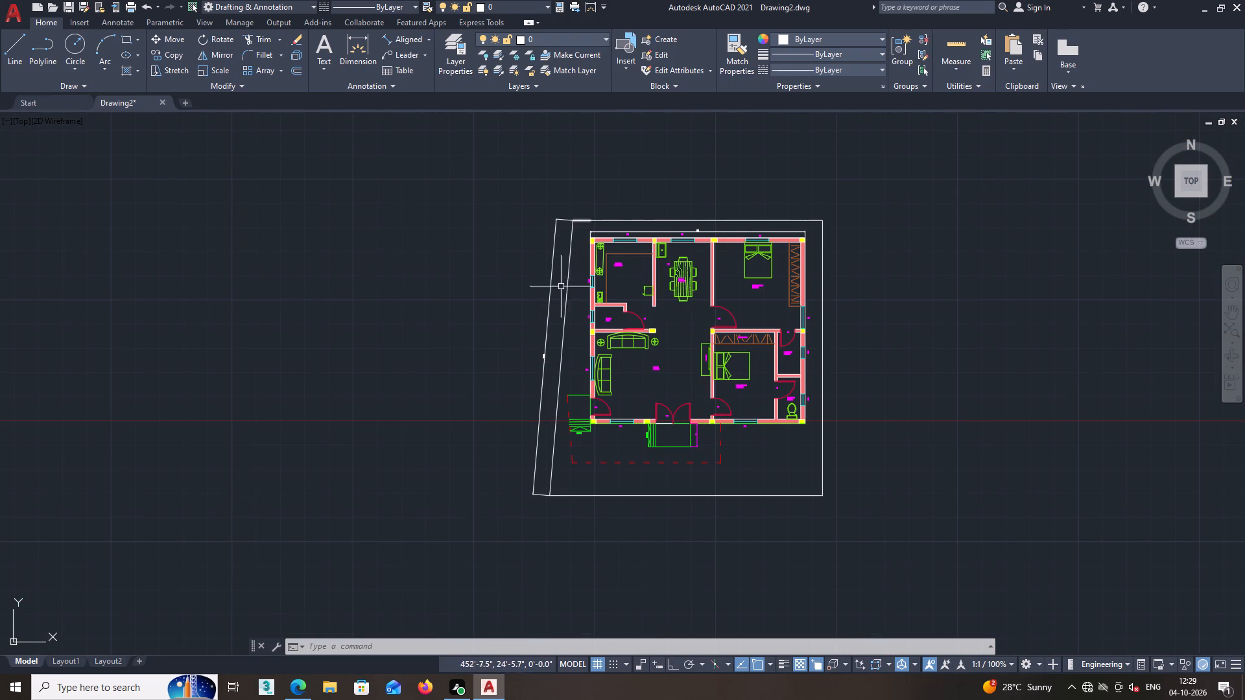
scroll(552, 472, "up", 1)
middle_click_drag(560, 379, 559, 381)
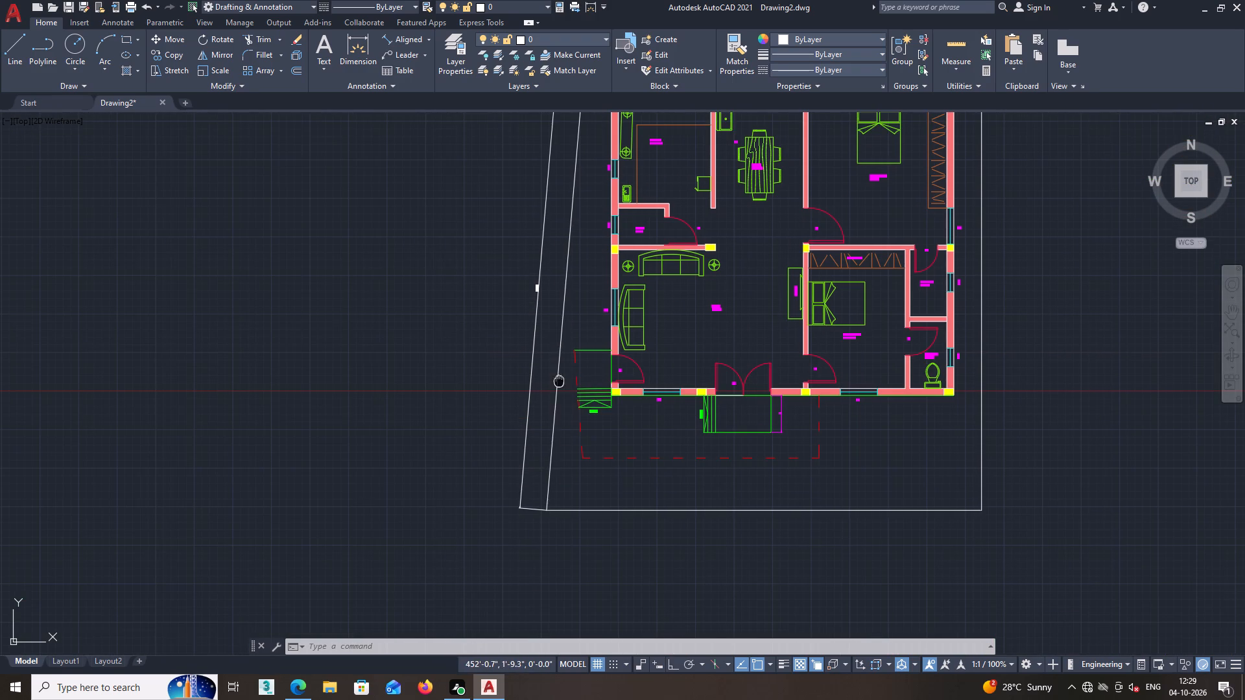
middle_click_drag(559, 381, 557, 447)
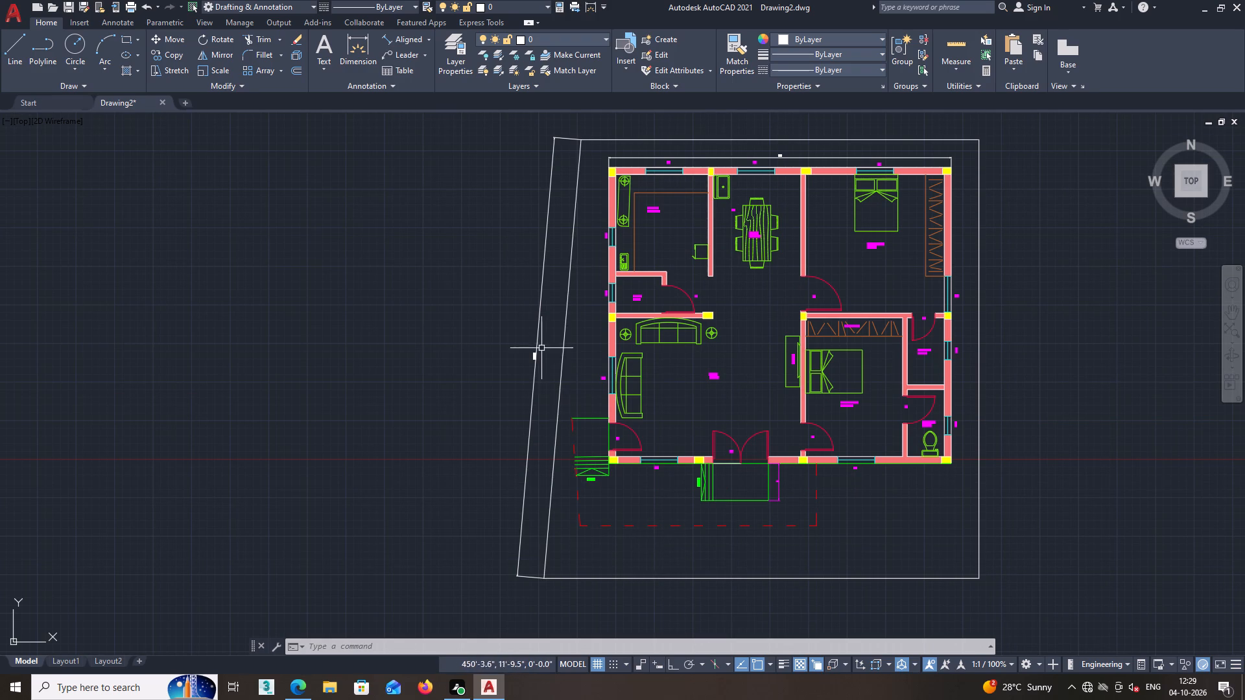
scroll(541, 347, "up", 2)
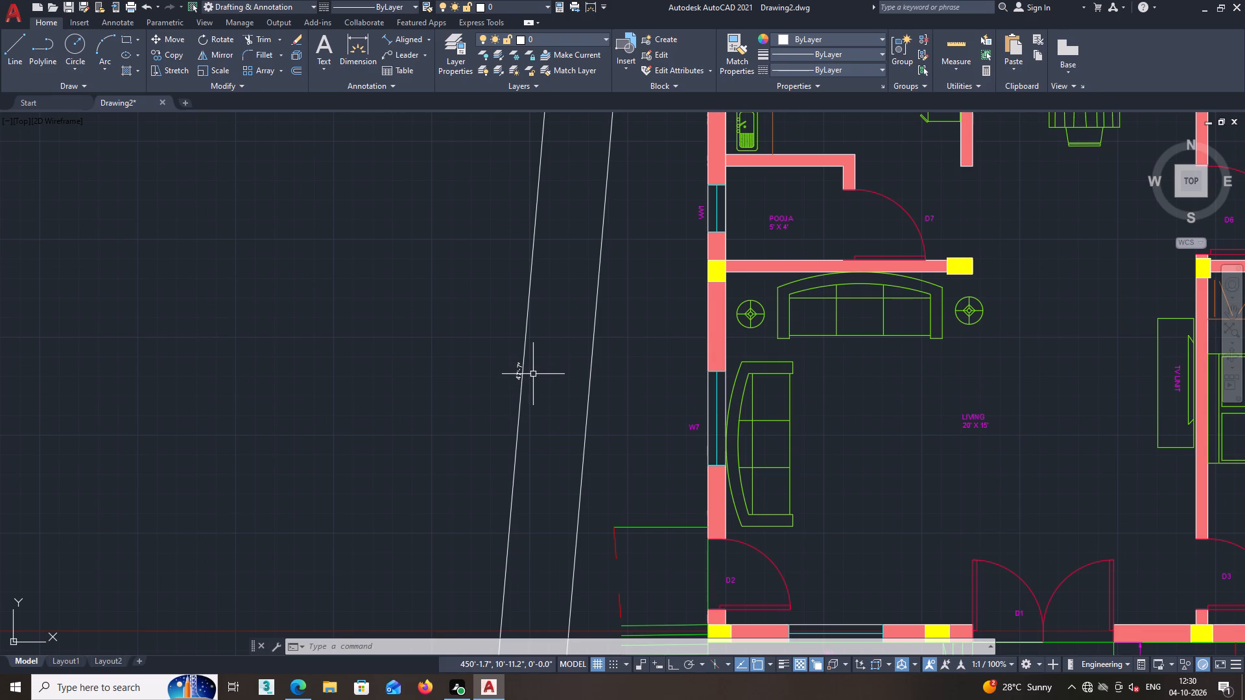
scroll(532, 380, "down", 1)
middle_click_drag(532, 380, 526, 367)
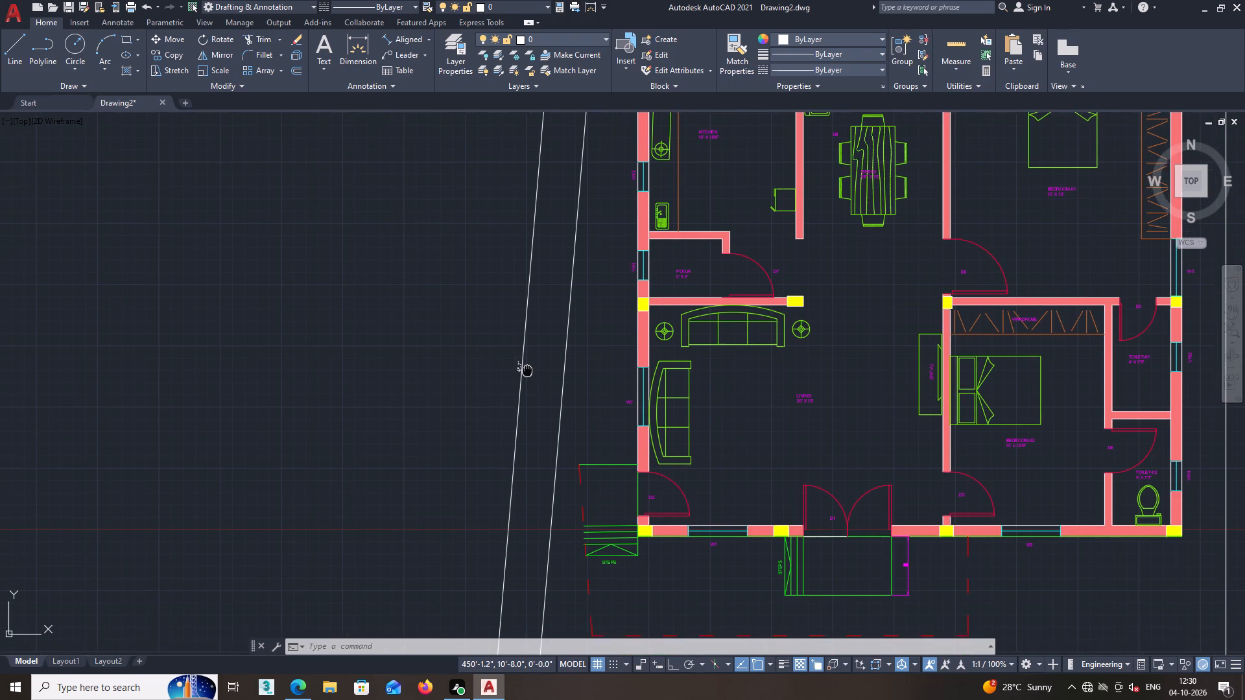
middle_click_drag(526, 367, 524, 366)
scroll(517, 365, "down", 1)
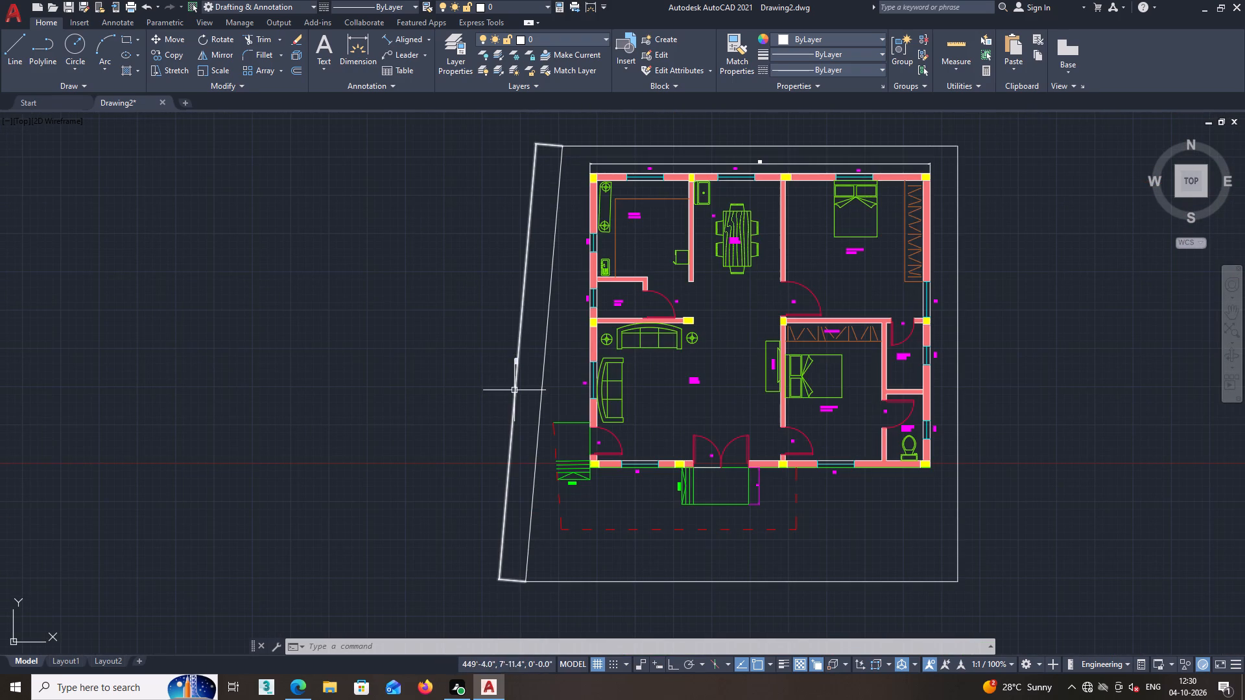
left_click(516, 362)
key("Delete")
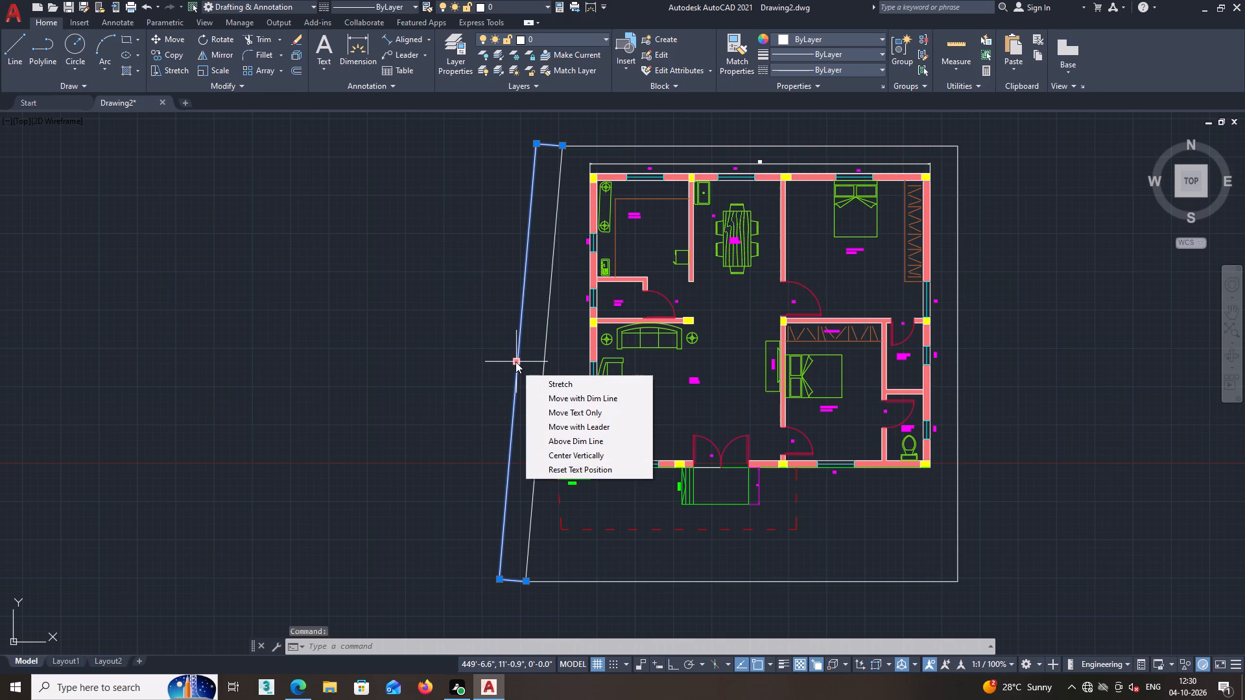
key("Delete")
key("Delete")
Add an aligned dimension across the upper outline line from corner to corner, placed just above it.
scroll(501, 382, "down", 1)
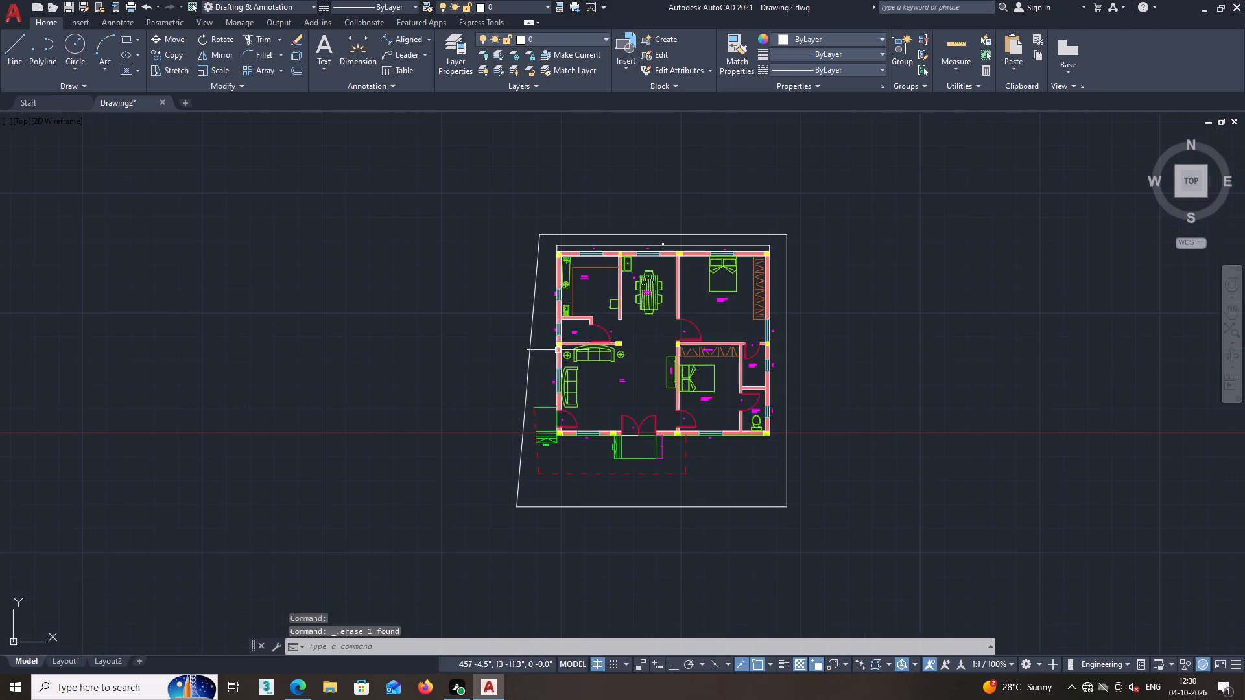
middle_click_drag(776, 229, 713, 226)
scroll(666, 245, "up", 1)
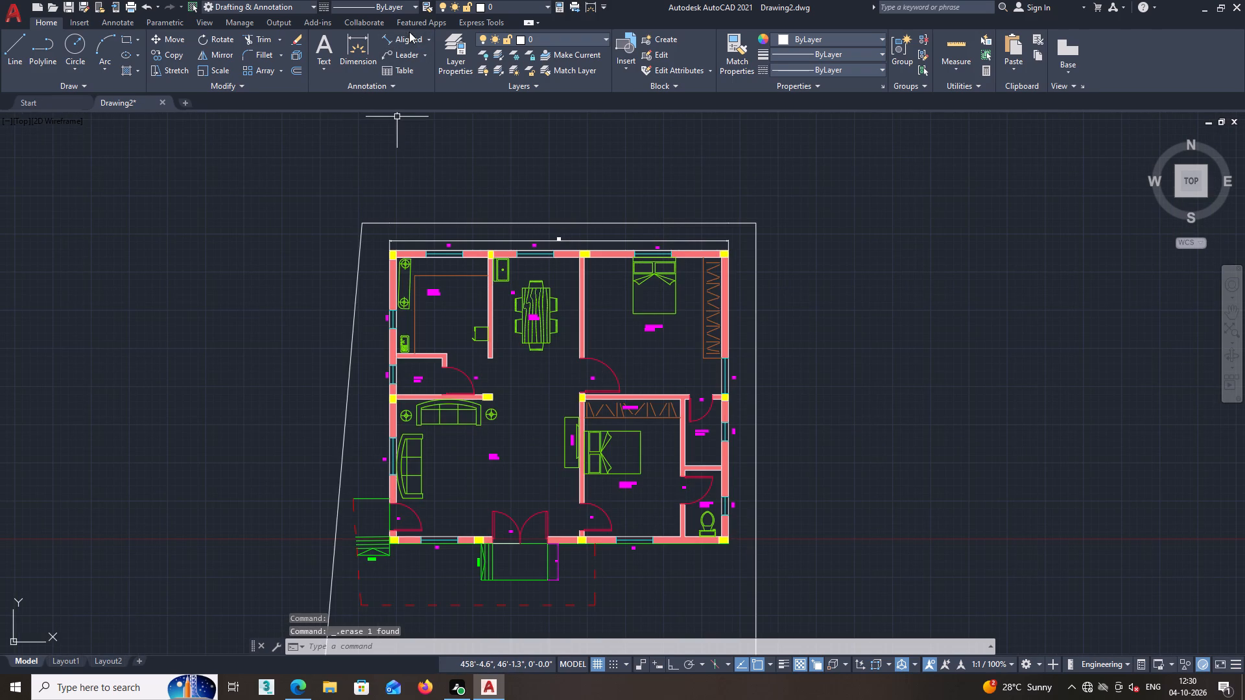
left_click(409, 39)
middle_click_drag(545, 239, 556, 286)
scroll(478, 265, "up", 1)
middle_click_drag(390, 264, 331, 240)
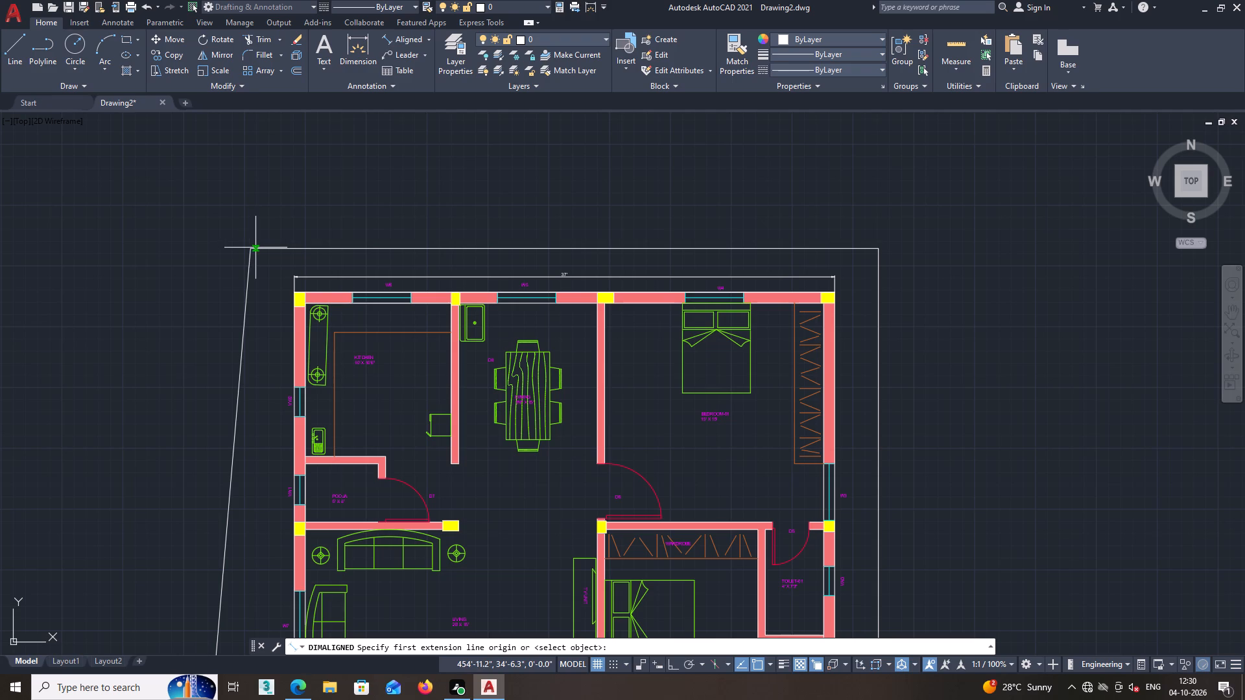
left_click(252, 248)
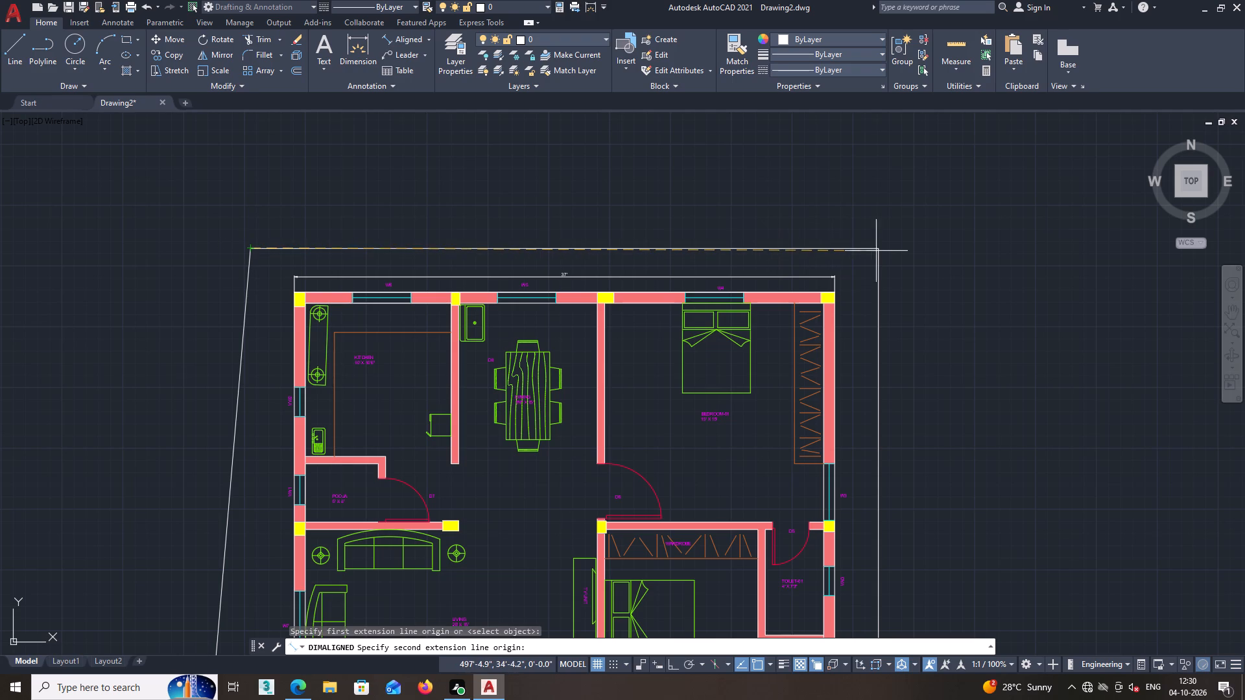
left_click(881, 250)
left_click(879, 235)
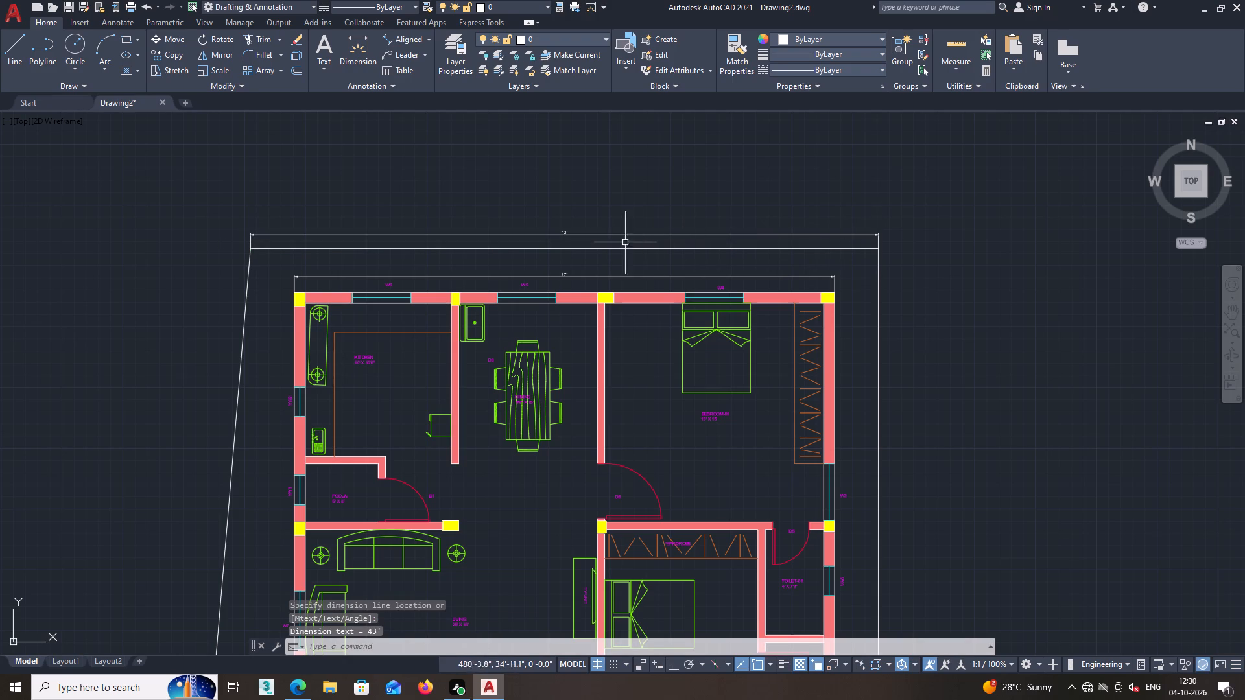
Add an aligned dimension along the outline's straight vertical side, corner to corner, placed just outside it, and check its text.
scroll(566, 244, "up", 1)
middle_click_drag(566, 244, 566, 224)
key("space")
middle_click_drag(730, 250, 706, 250)
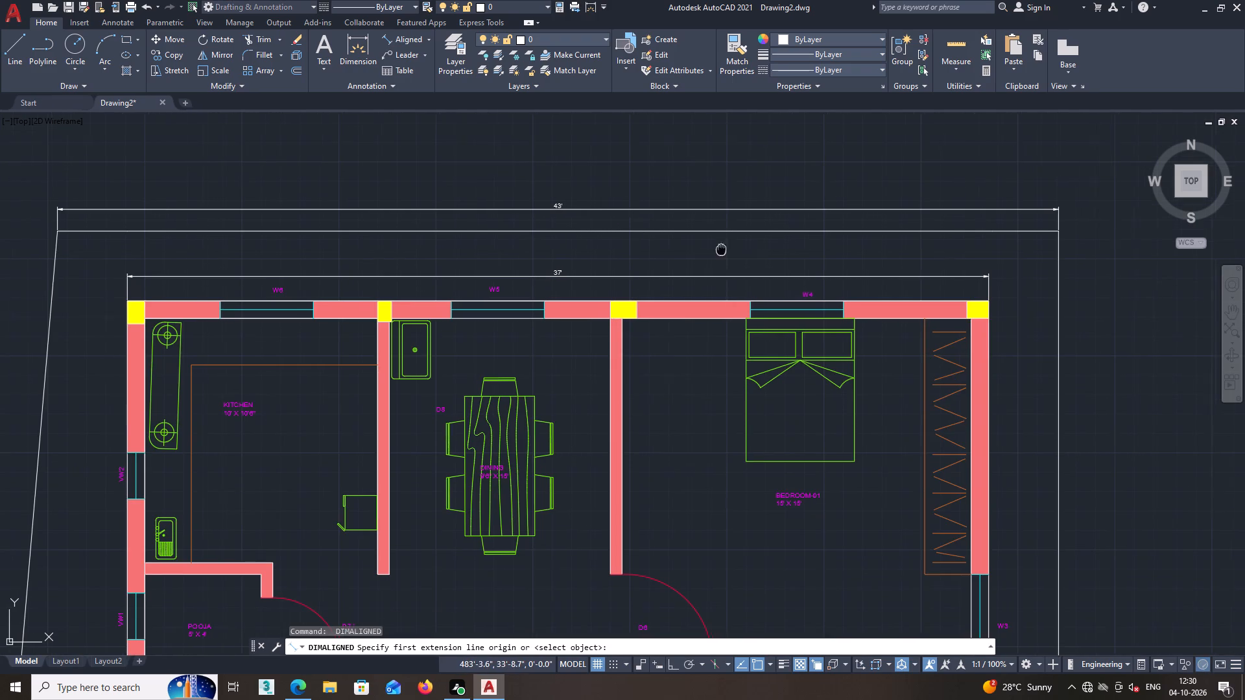
middle_click_drag(706, 250, 484, 274)
middle_click_drag(733, 301, 606, 287)
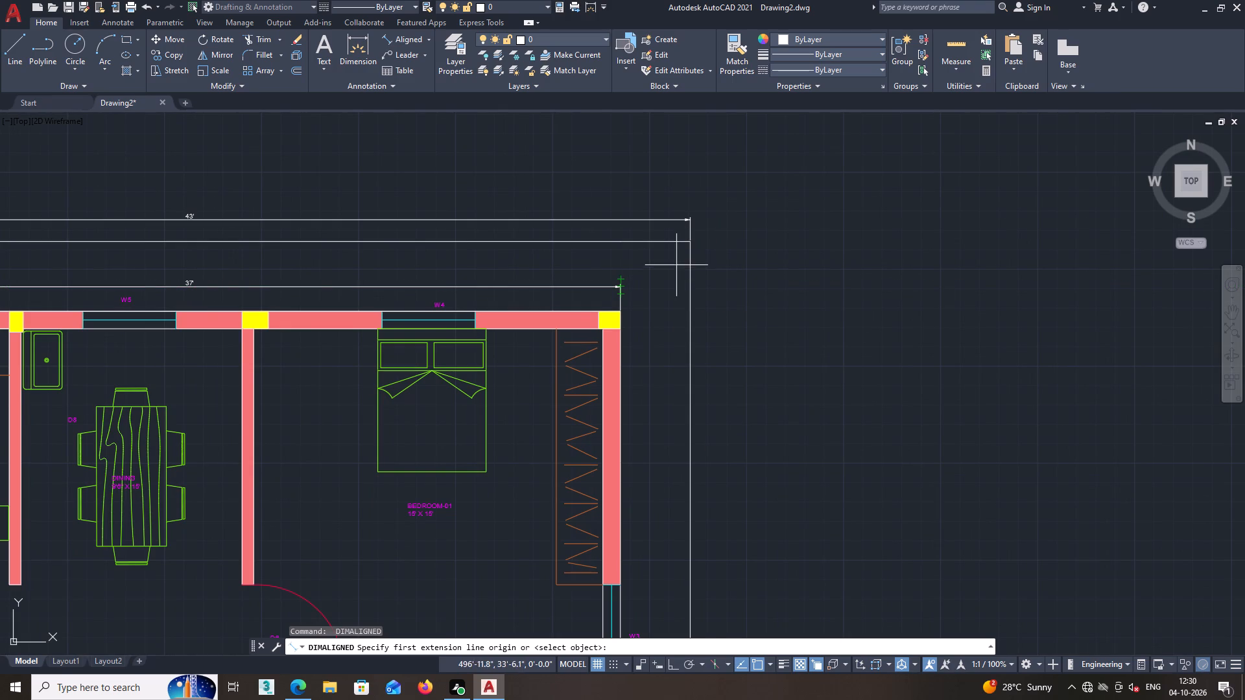
left_click(691, 240)
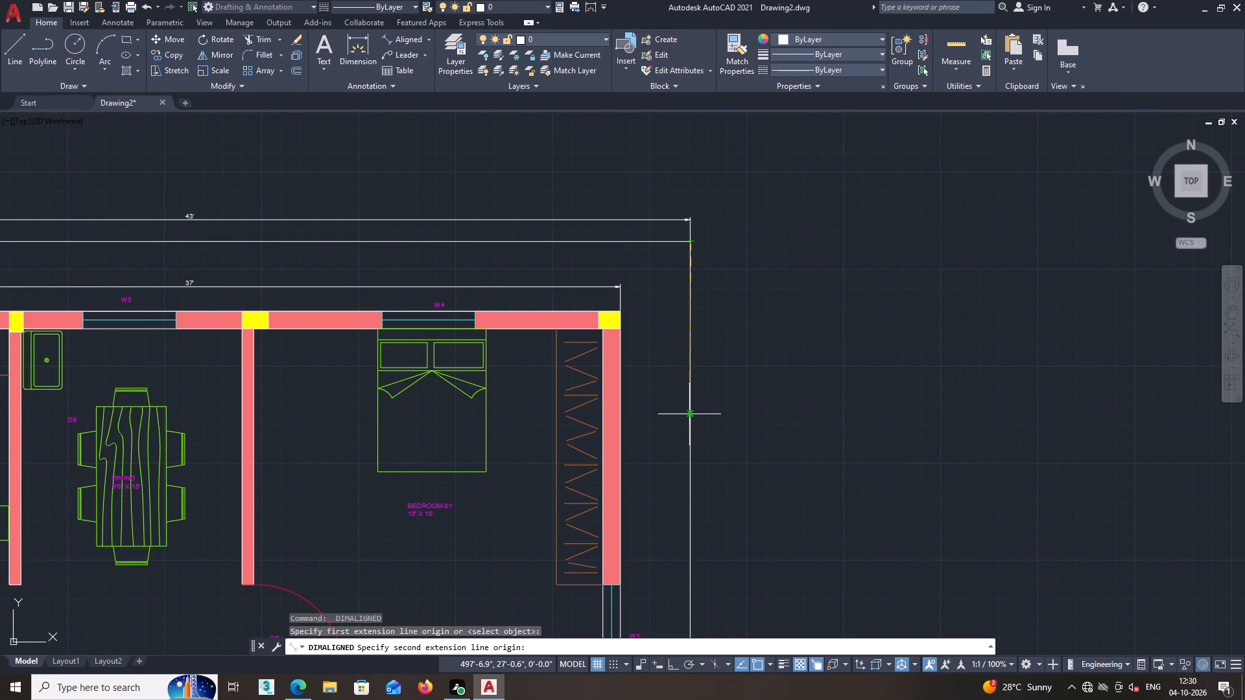
middle_click_drag(689, 414, 715, 270)
scroll(685, 384, "down", 2)
middle_click_drag(673, 456, 704, 290)
middle_click_drag(748, 478, 760, 395)
scroll(759, 462, "up", 1)
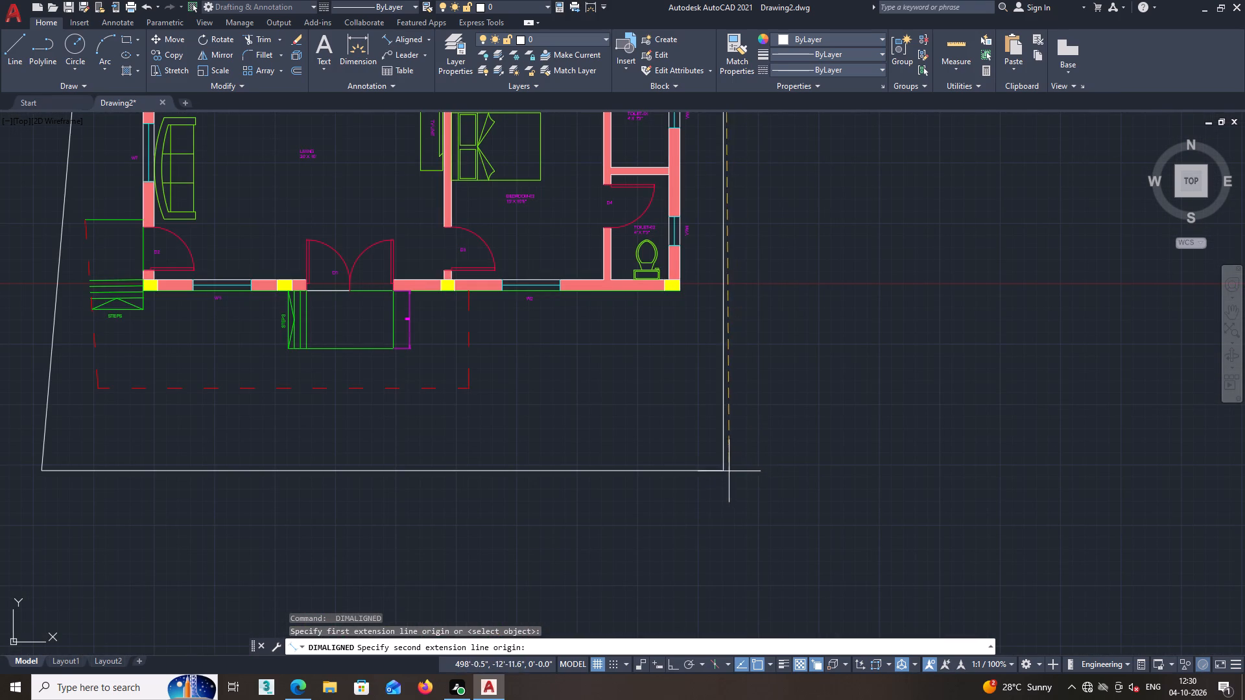
left_click(724, 472)
left_click(770, 466)
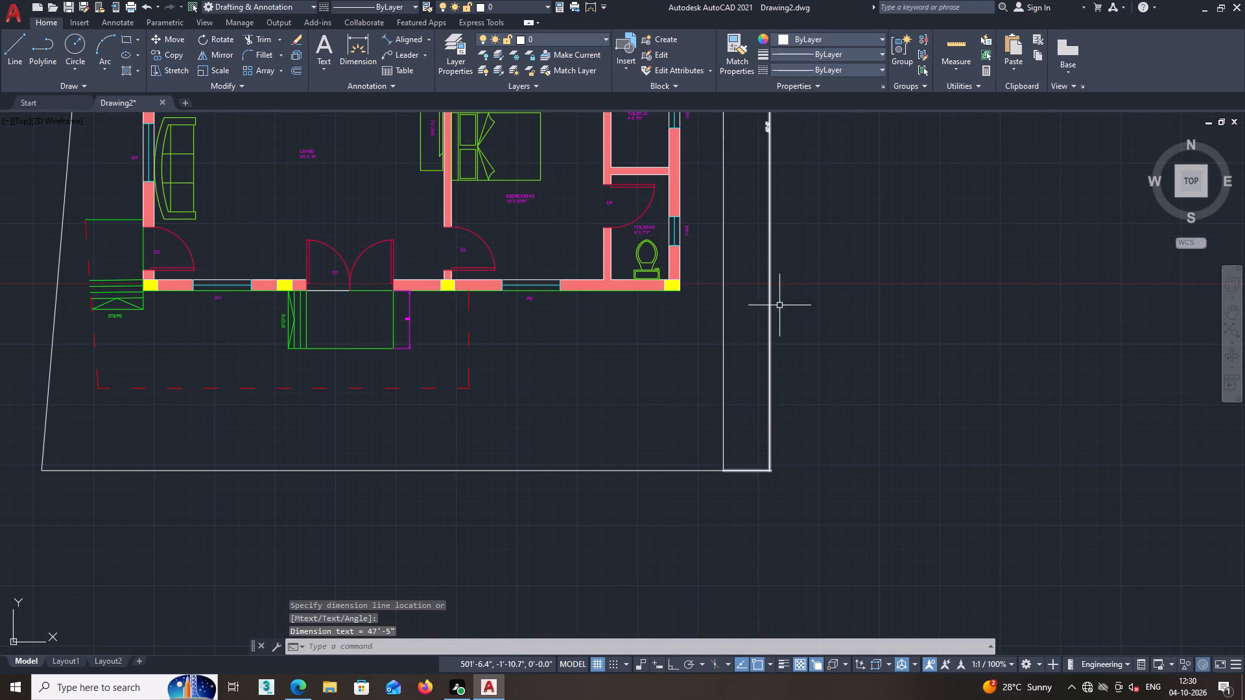
middle_click_drag(768, 262, 702, 402)
scroll(706, 284, "up", 3)
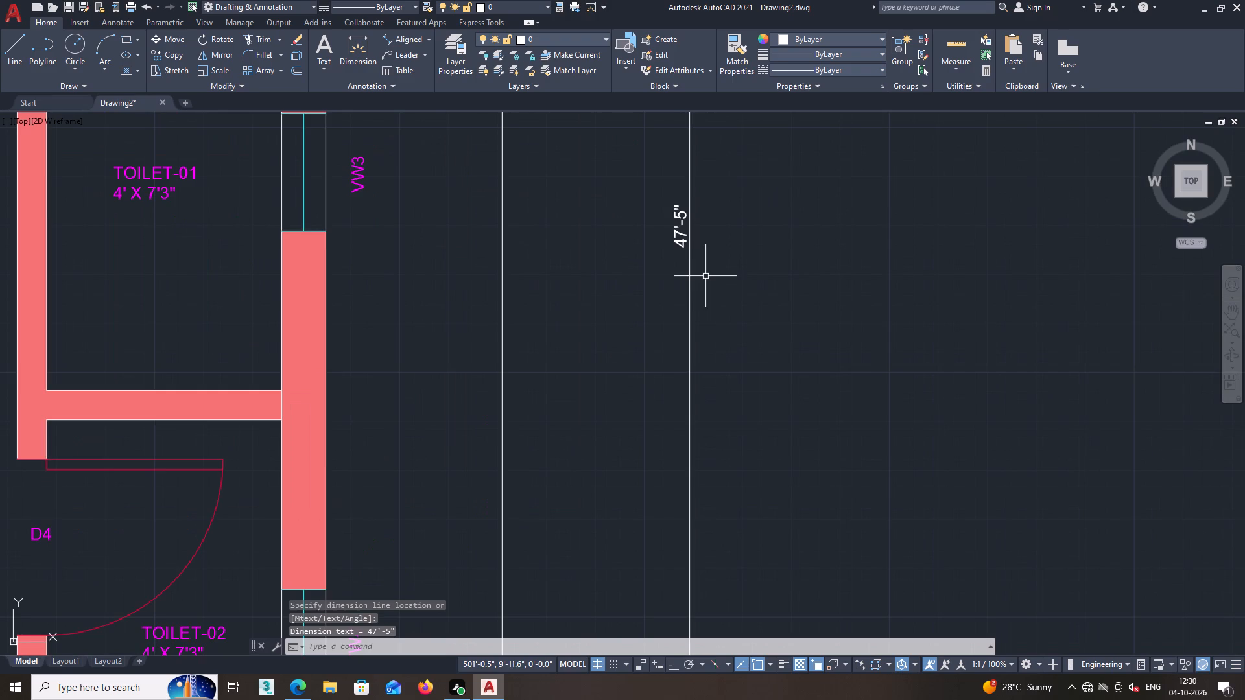
Erase the slanted side line of the surrounding outline.
scroll(679, 352, "down", 2)
middle_click_drag(664, 451, 691, 312)
middle_click_drag(667, 485, 718, 336)
scroll(701, 414, "down", 1)
middle_click_drag(688, 520, 792, 447)
scroll(346, 409, "down", 1)
middle_click_drag(274, 404, 399, 401)
scroll(353, 382, "up", 1)
middle_click_drag(353, 387, 371, 476)
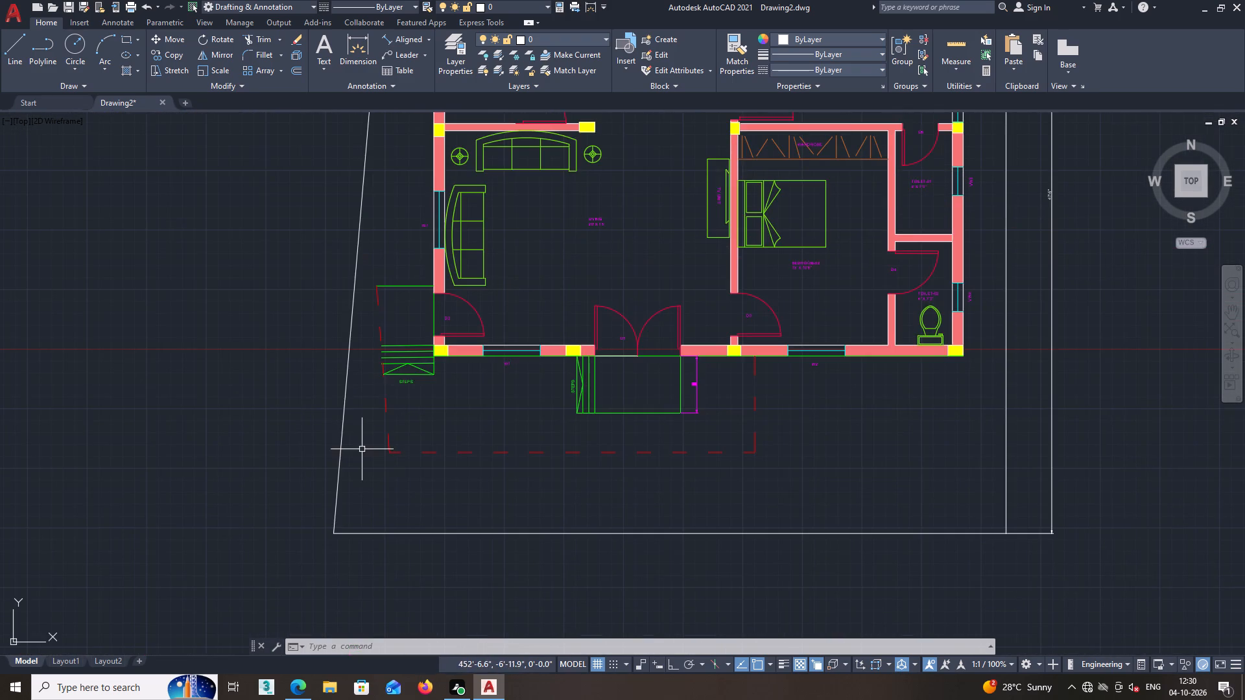
scroll(361, 443, "down", 2)
left_click(354, 436)
key("Delete")
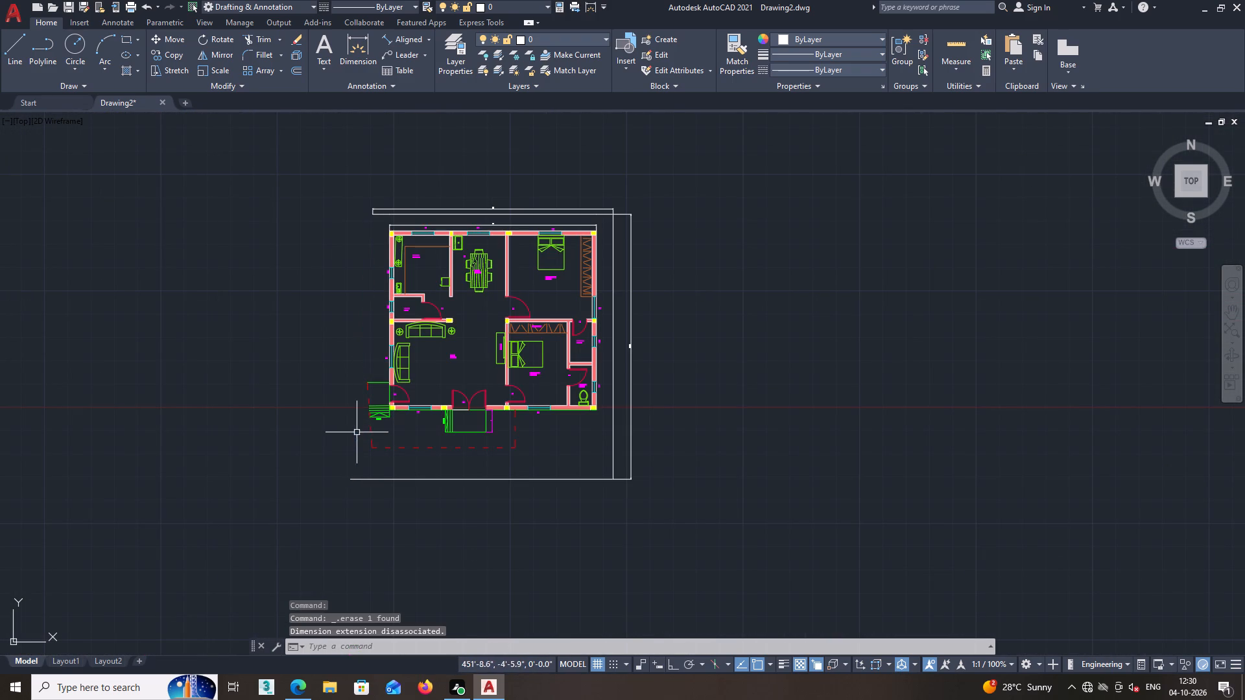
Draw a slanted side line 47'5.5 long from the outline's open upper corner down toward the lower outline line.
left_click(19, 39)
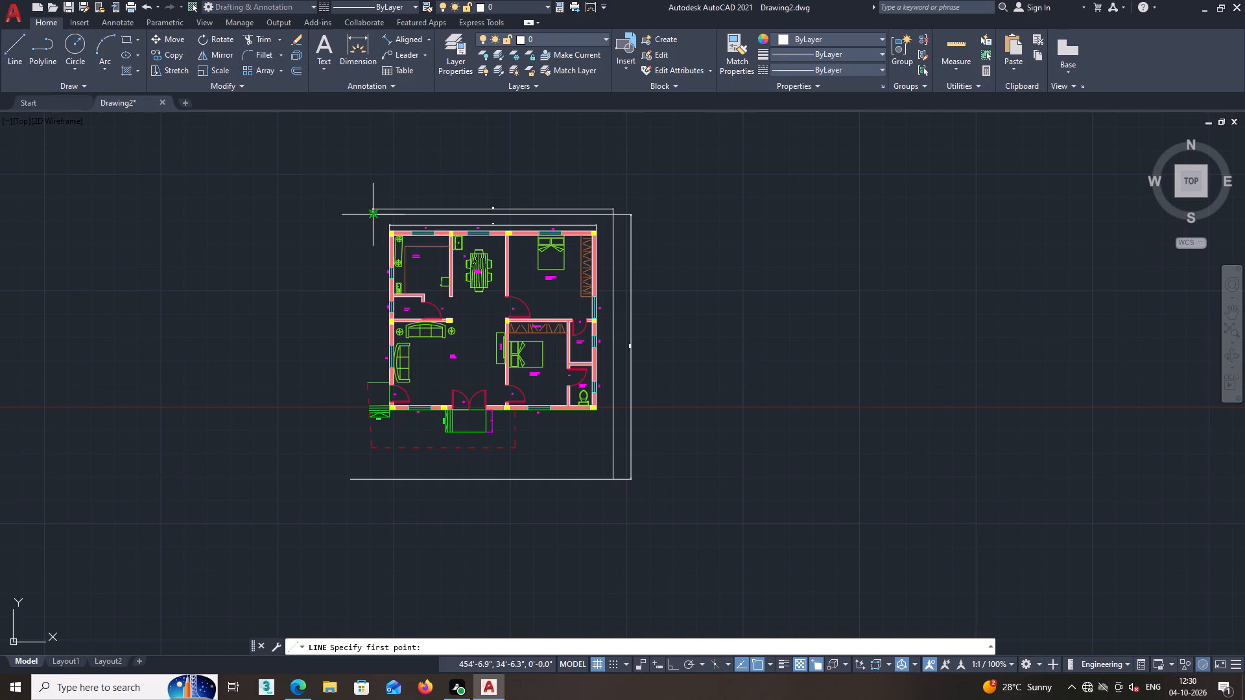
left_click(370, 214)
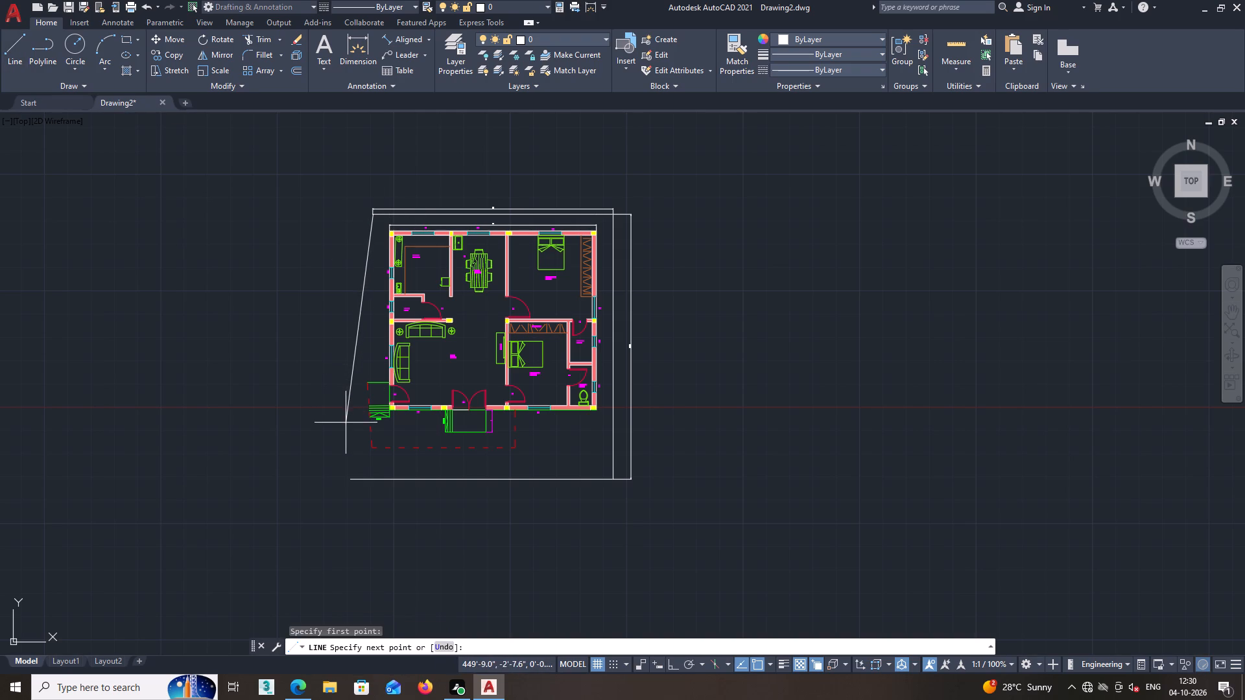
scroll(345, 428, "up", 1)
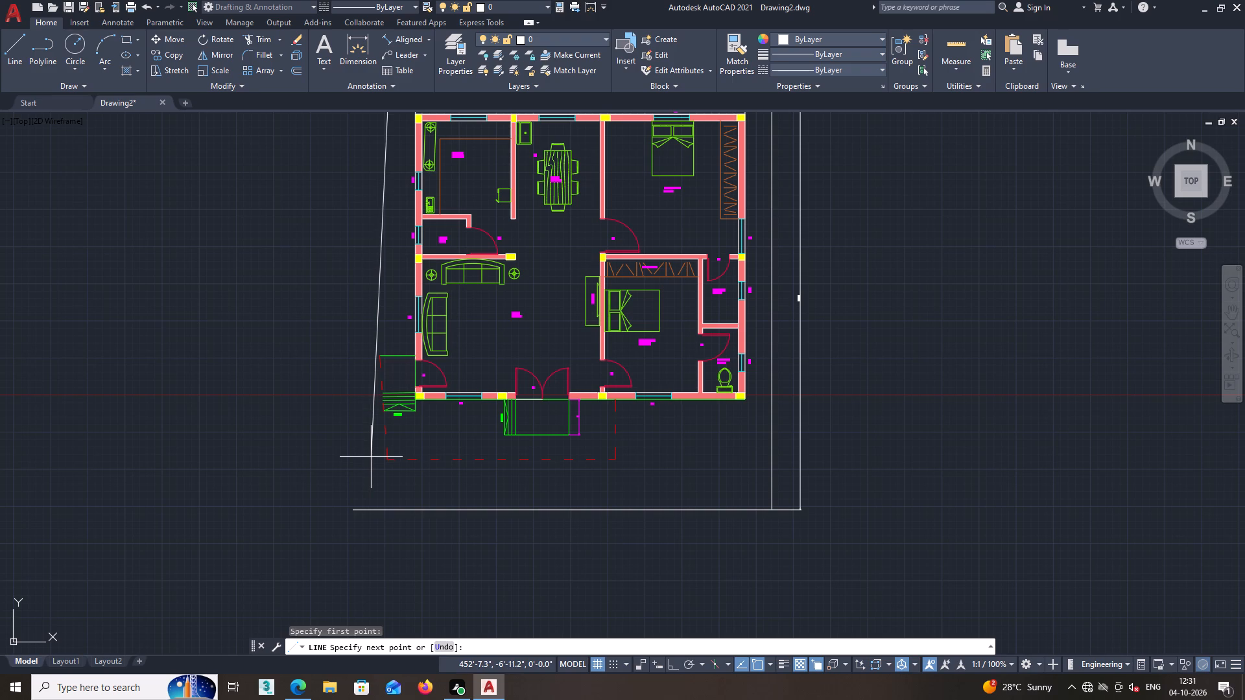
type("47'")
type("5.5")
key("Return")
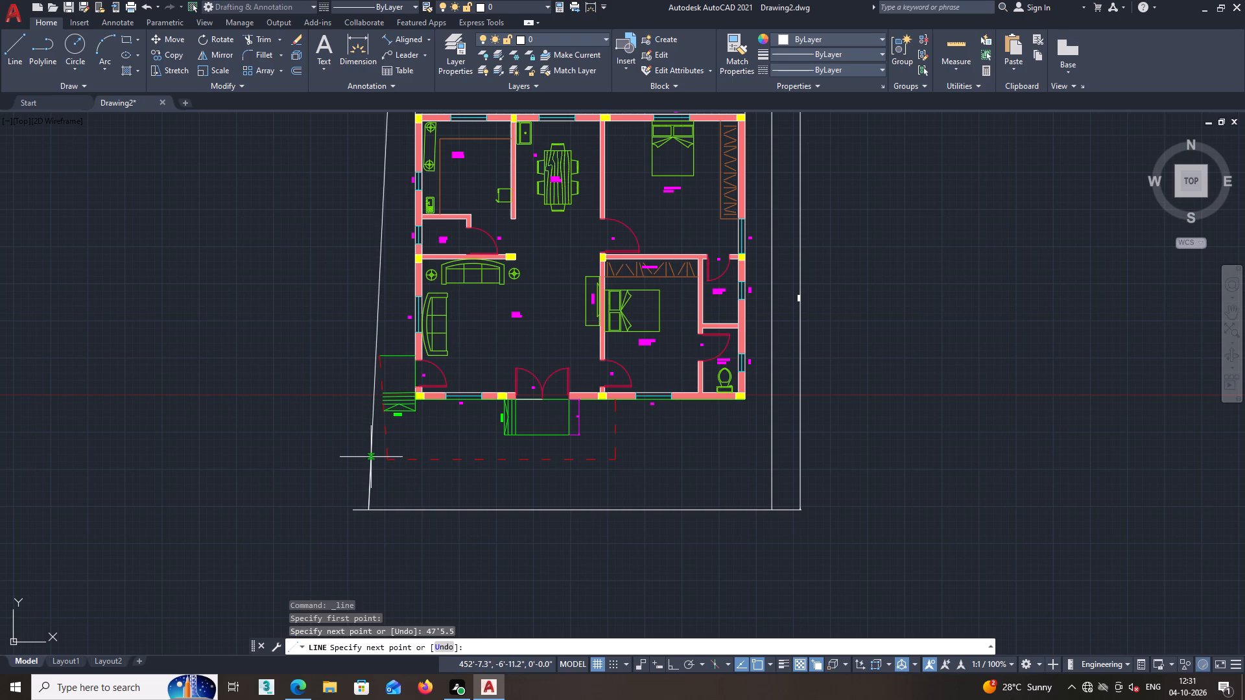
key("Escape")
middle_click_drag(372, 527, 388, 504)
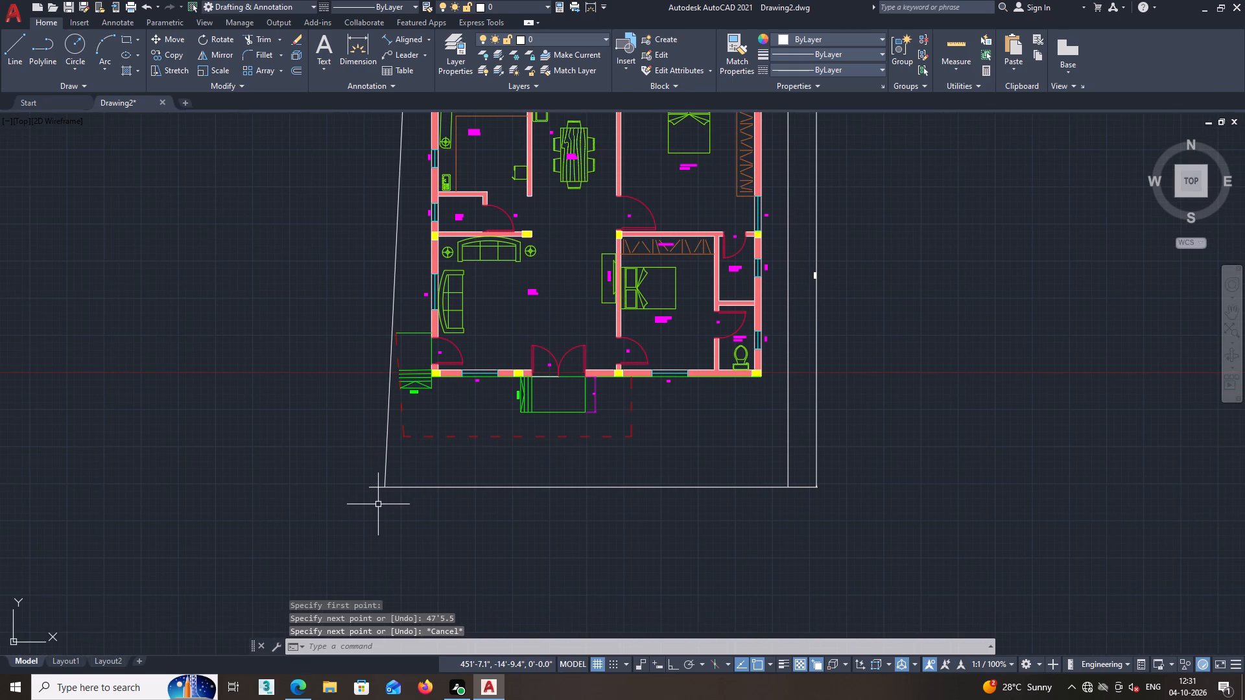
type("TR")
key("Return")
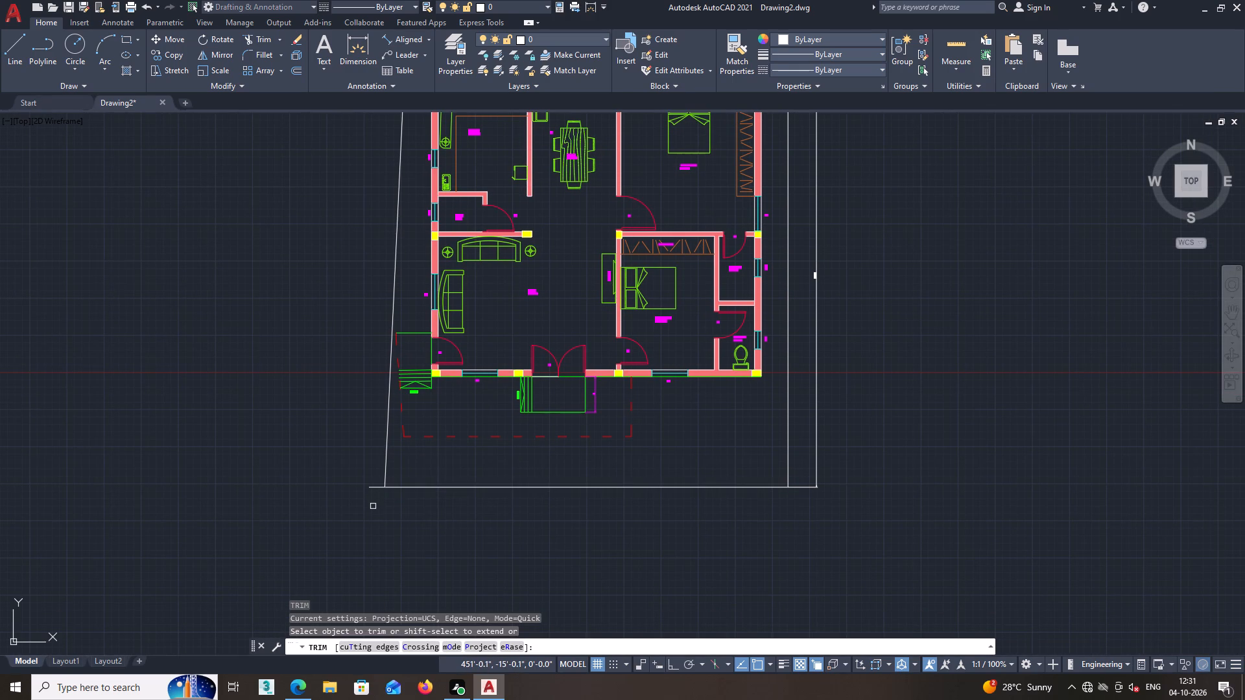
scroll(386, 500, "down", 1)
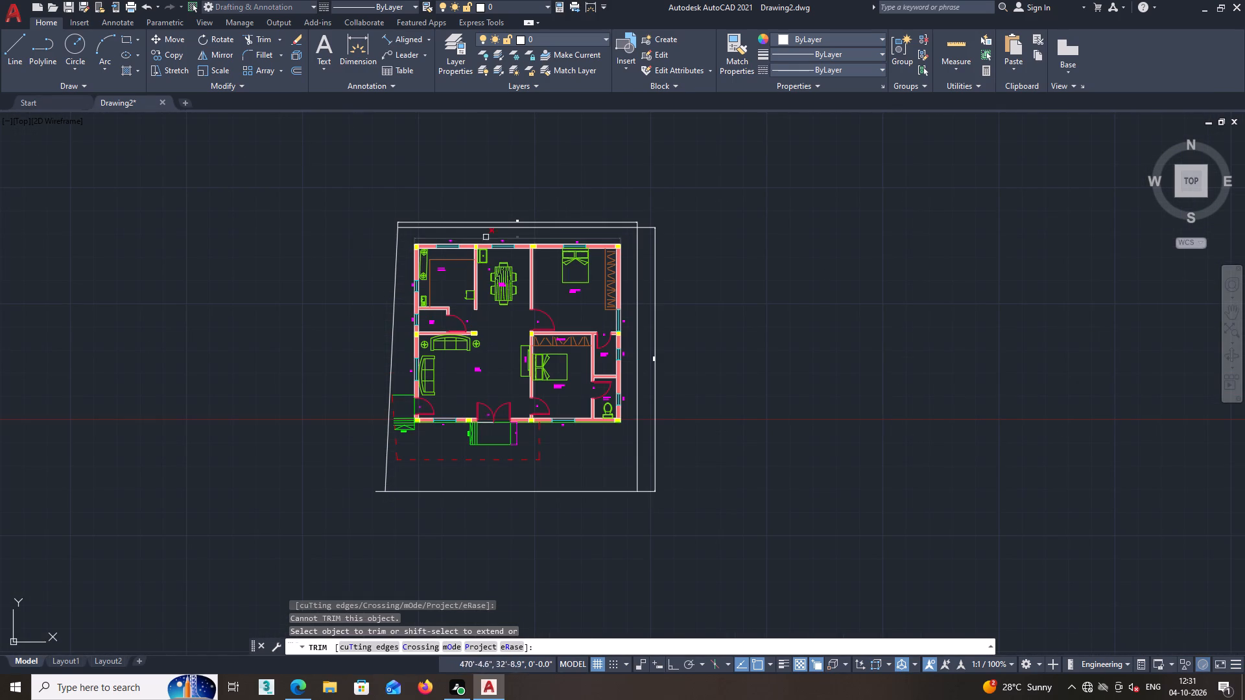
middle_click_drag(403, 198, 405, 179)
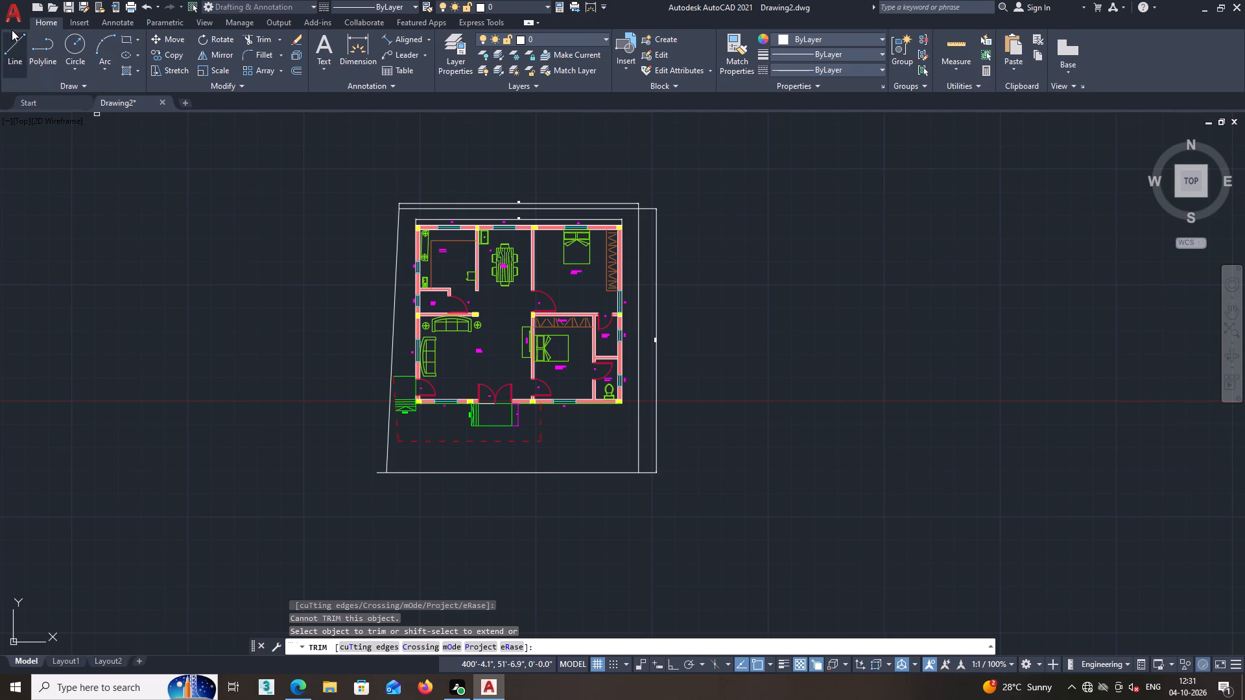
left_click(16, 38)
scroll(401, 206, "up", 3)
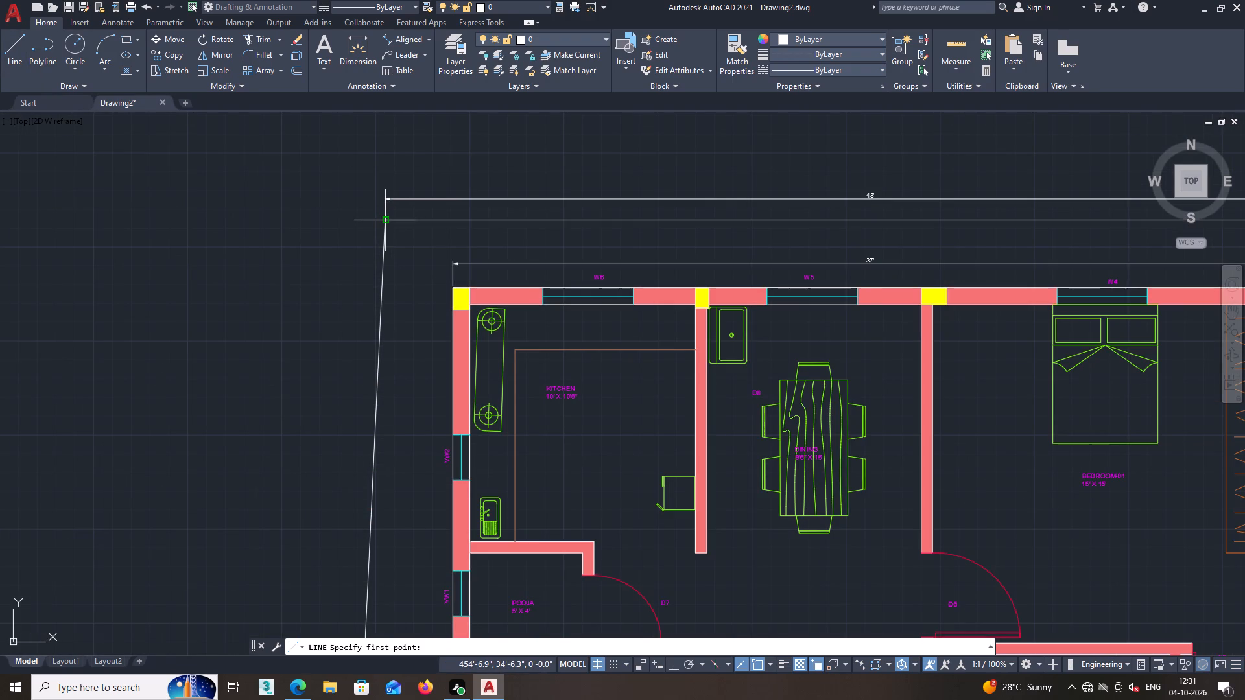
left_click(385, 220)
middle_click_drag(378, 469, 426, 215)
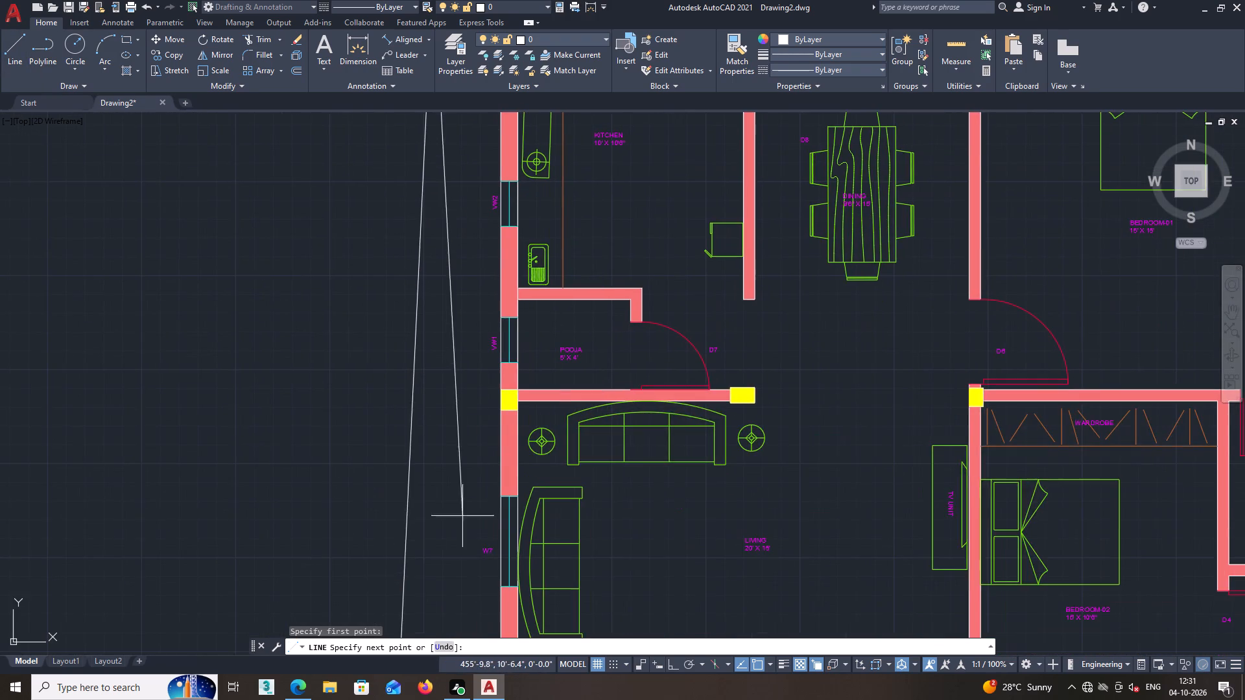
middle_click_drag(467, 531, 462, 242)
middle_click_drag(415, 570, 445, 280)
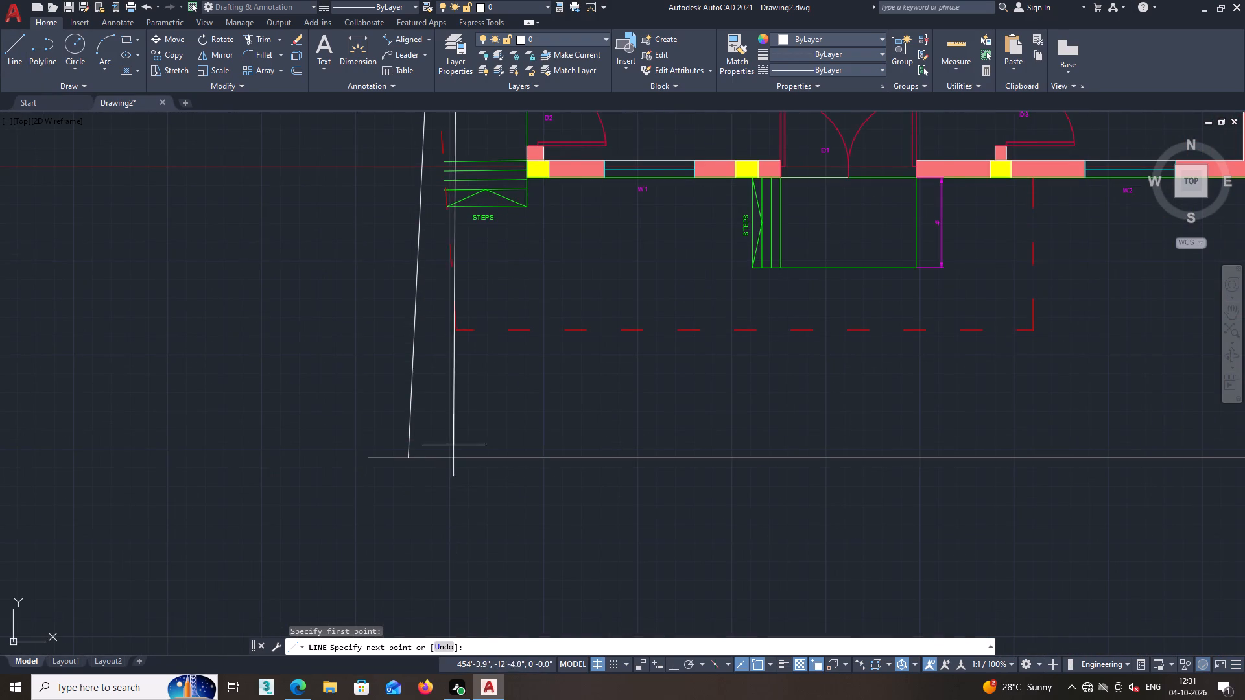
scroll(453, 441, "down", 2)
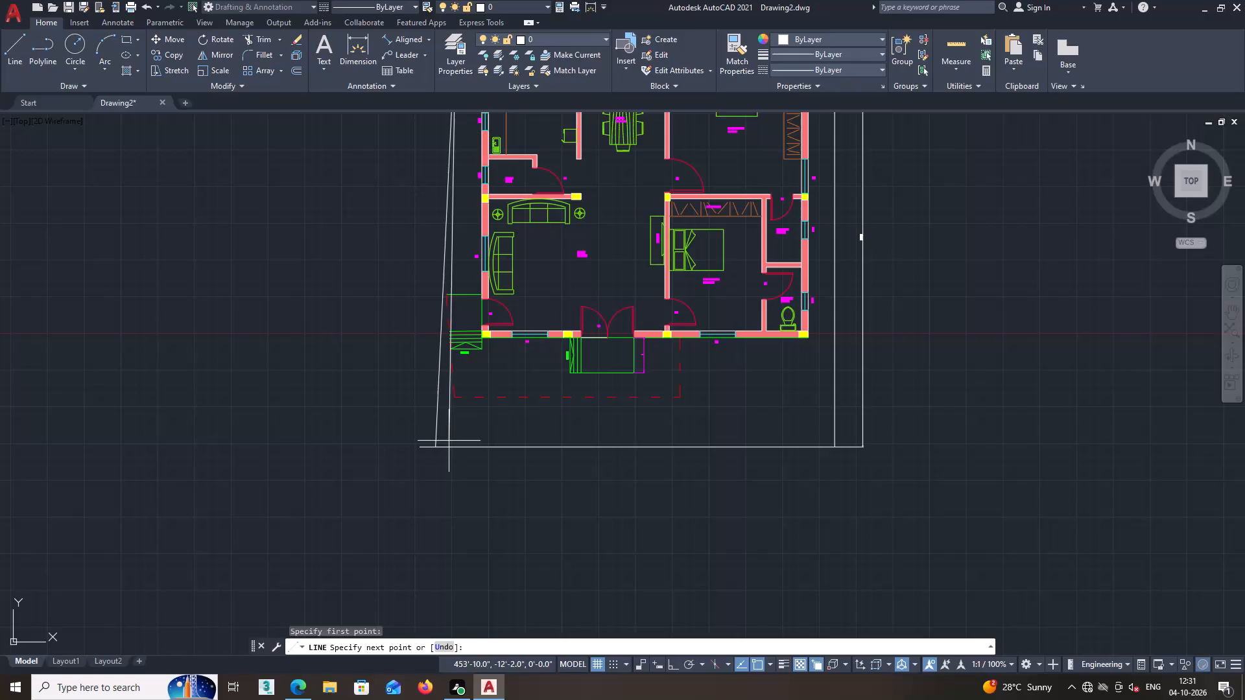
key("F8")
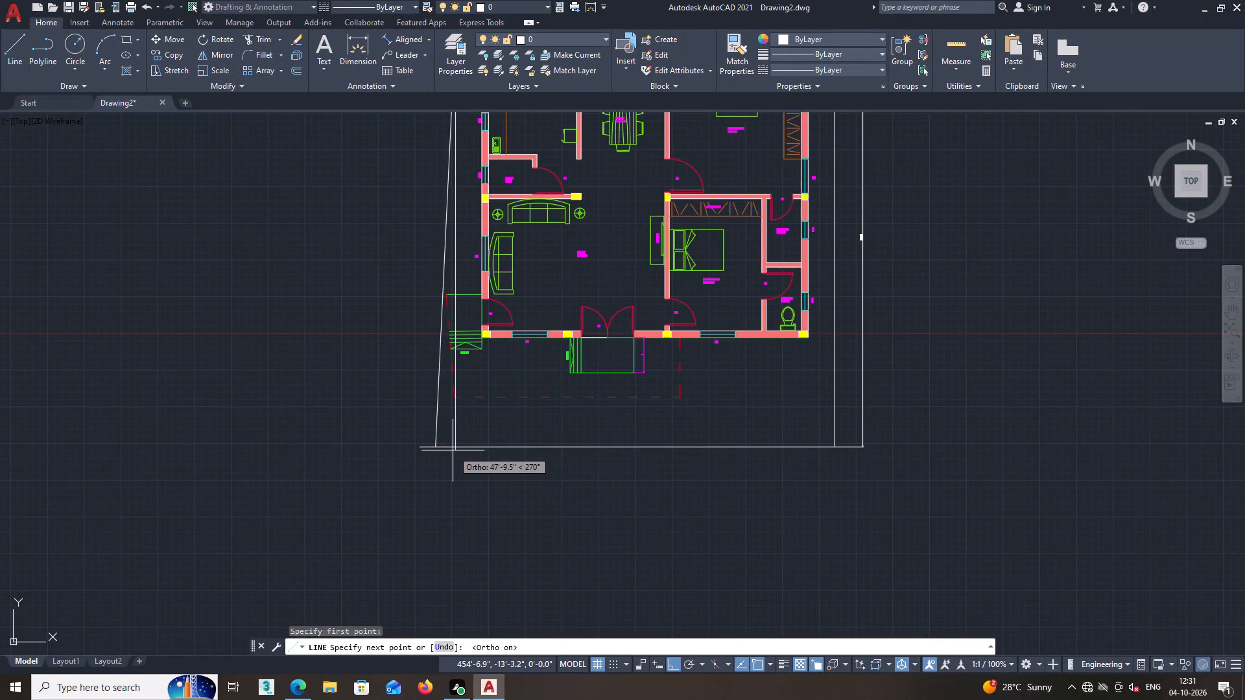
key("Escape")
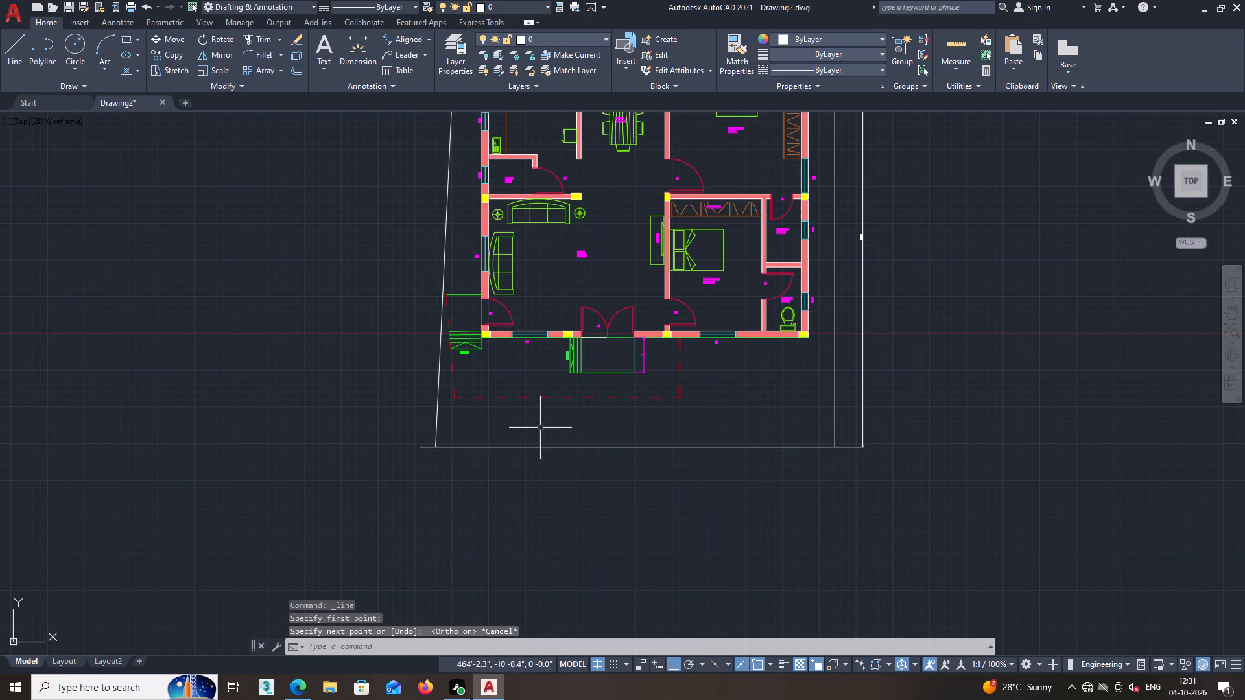
Erase the redrawn slanted side and the lower line of the surrounding outline.
left_click(436, 423)
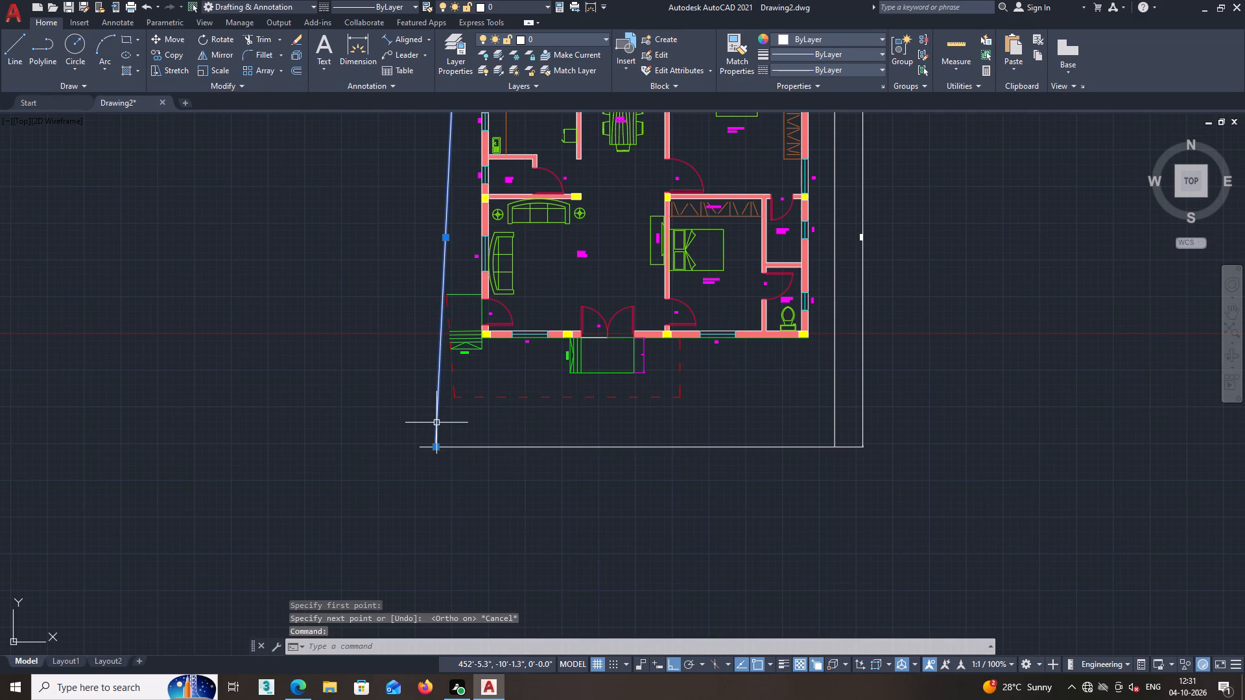
key("Delete")
scroll(450, 421, "down", 2)
middle_click_drag(605, 424, 605, 434)
scroll(582, 443, "up", 2)
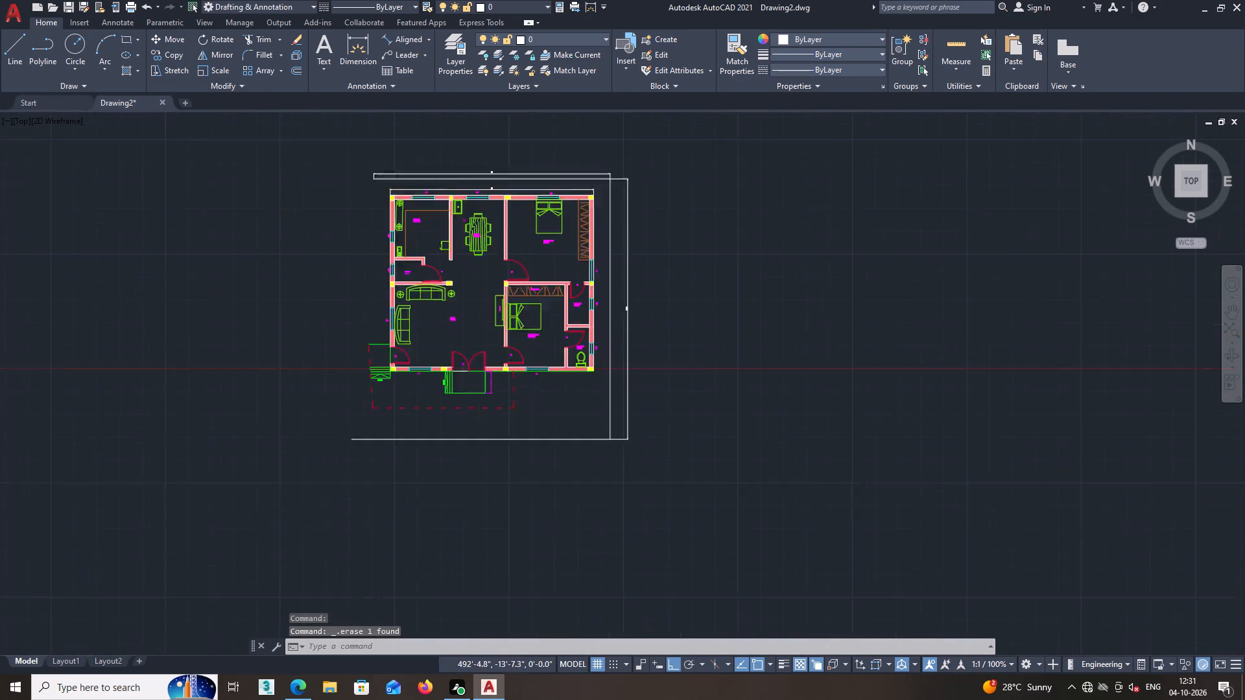
left_click(598, 437)
key("Delete")
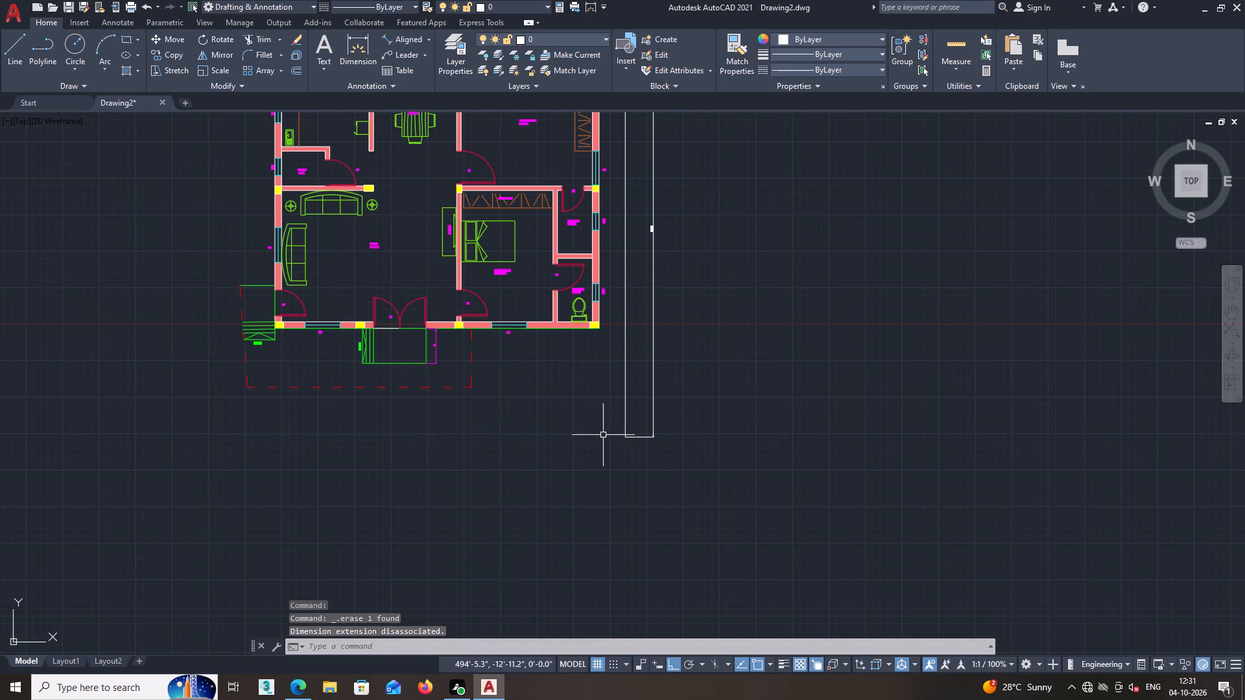
Draw a horizontal 45' lower outline line from the straight side's lower end, continuing with a slanted line to the open upper corner.
left_click(17, 38)
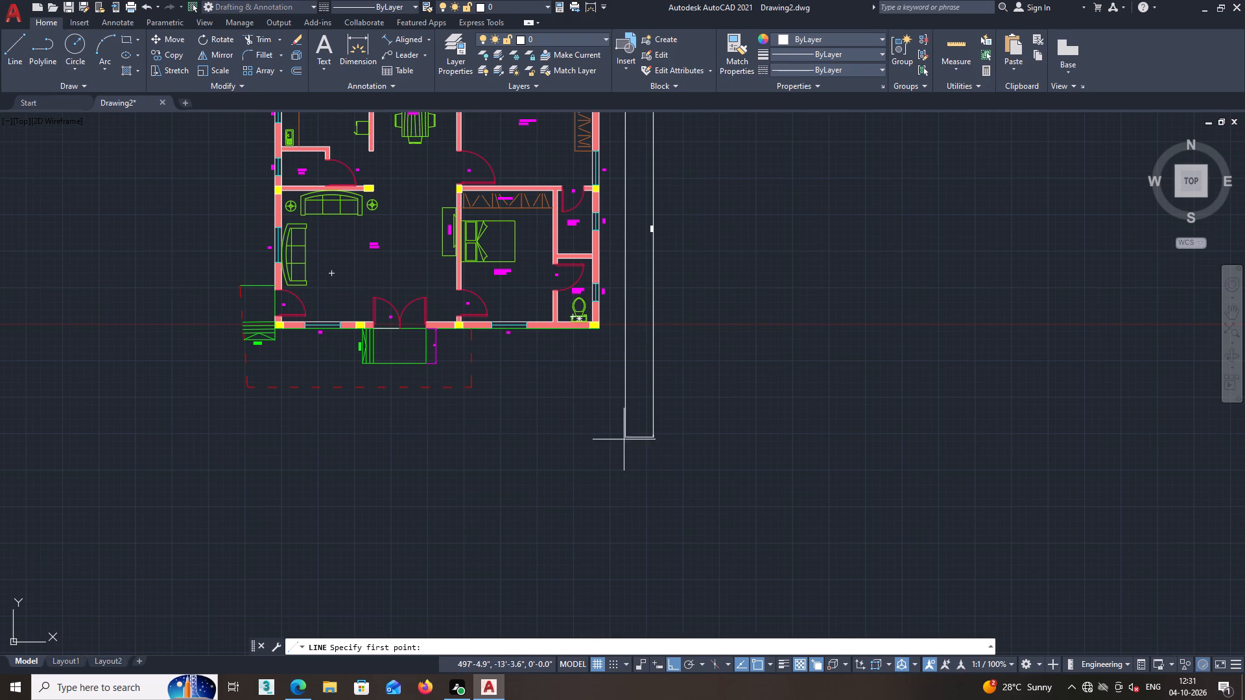
left_click(624, 438)
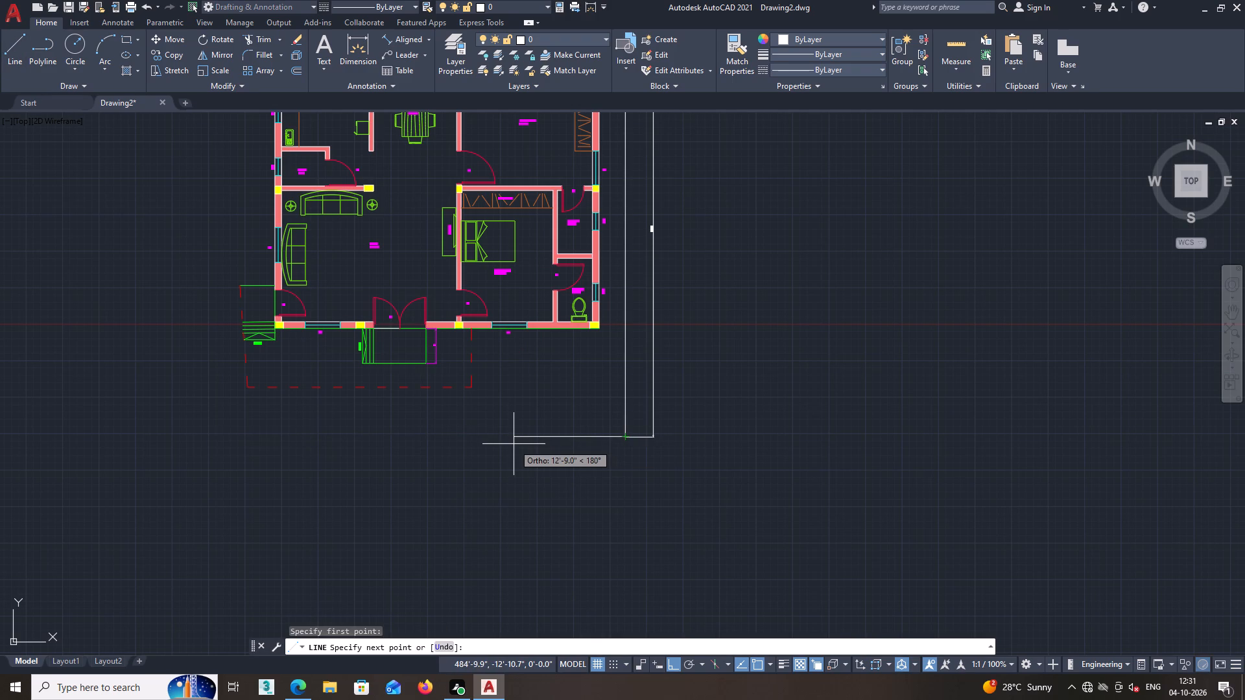
type("45'")
key("Return")
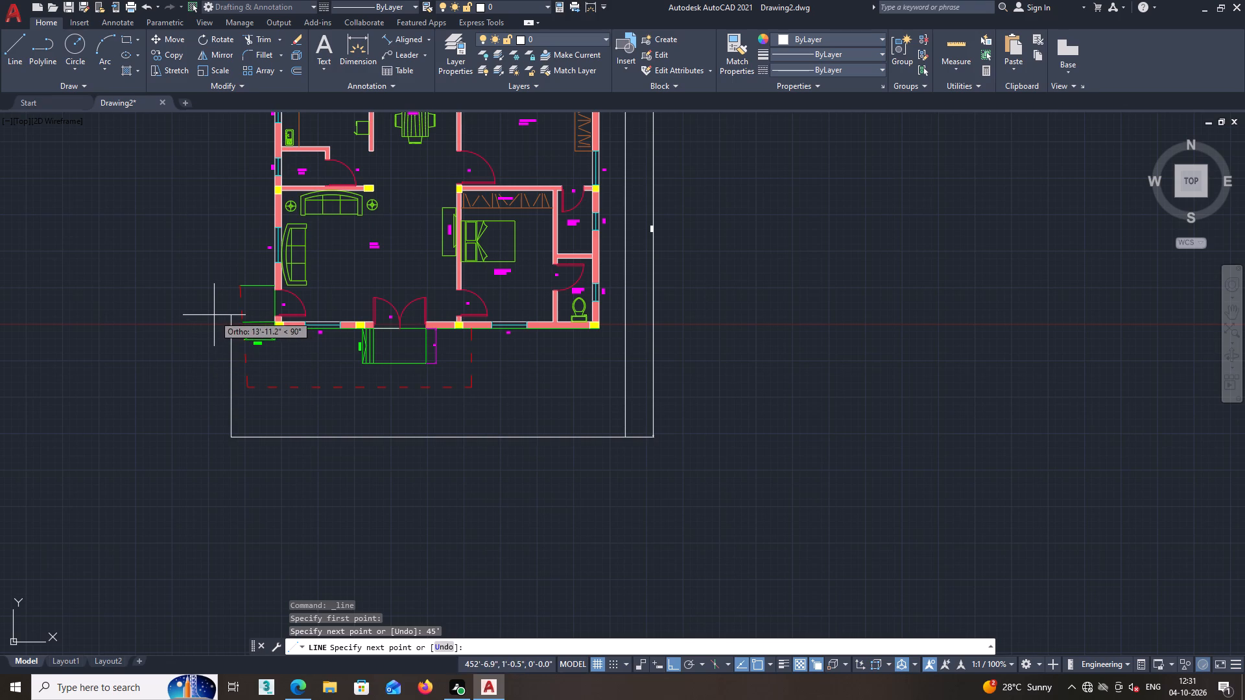
key("F8")
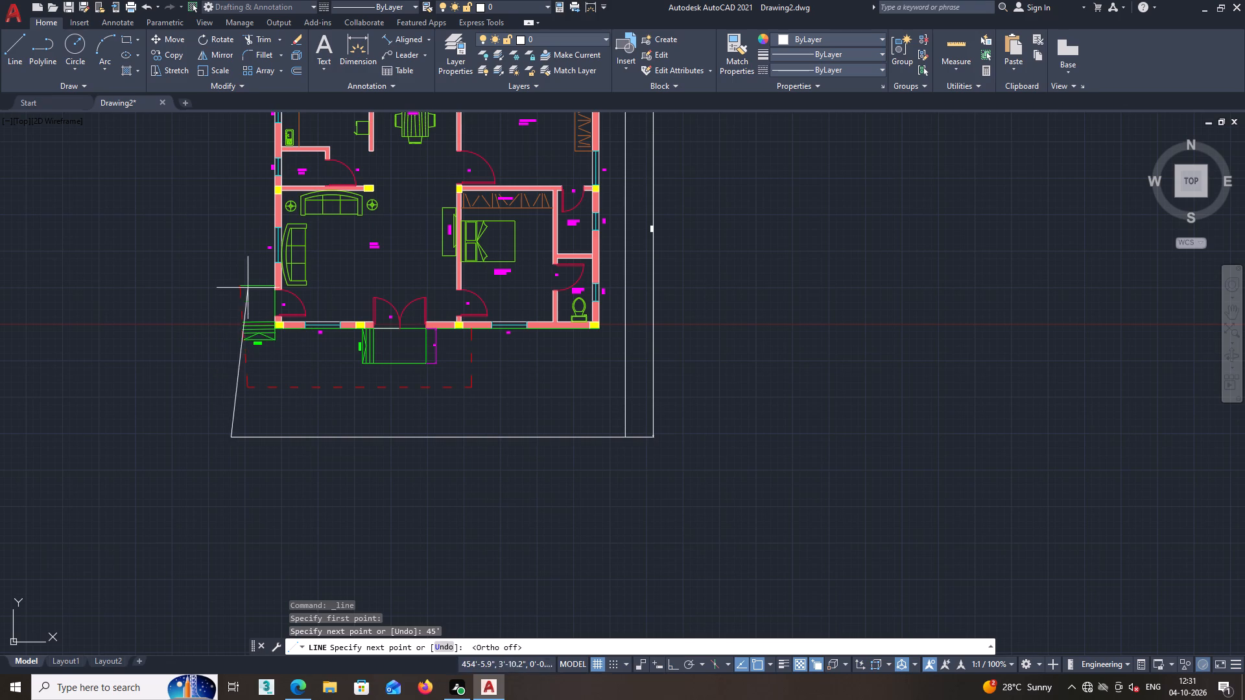
middle_click_drag(236, 218, 377, 511)
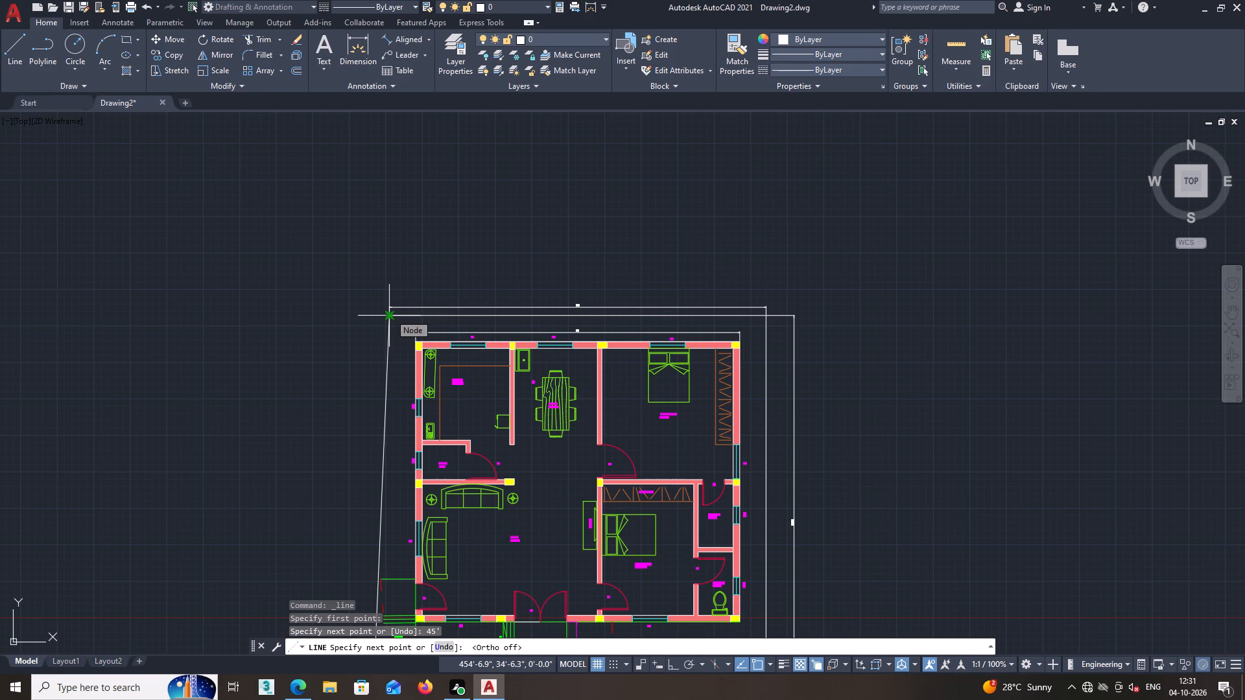
left_click(390, 314)
key("Escape")
Add an aligned dimension along the full slanted side of the surrounding outline, placed just outside it.
scroll(409, 366, "down", 2)
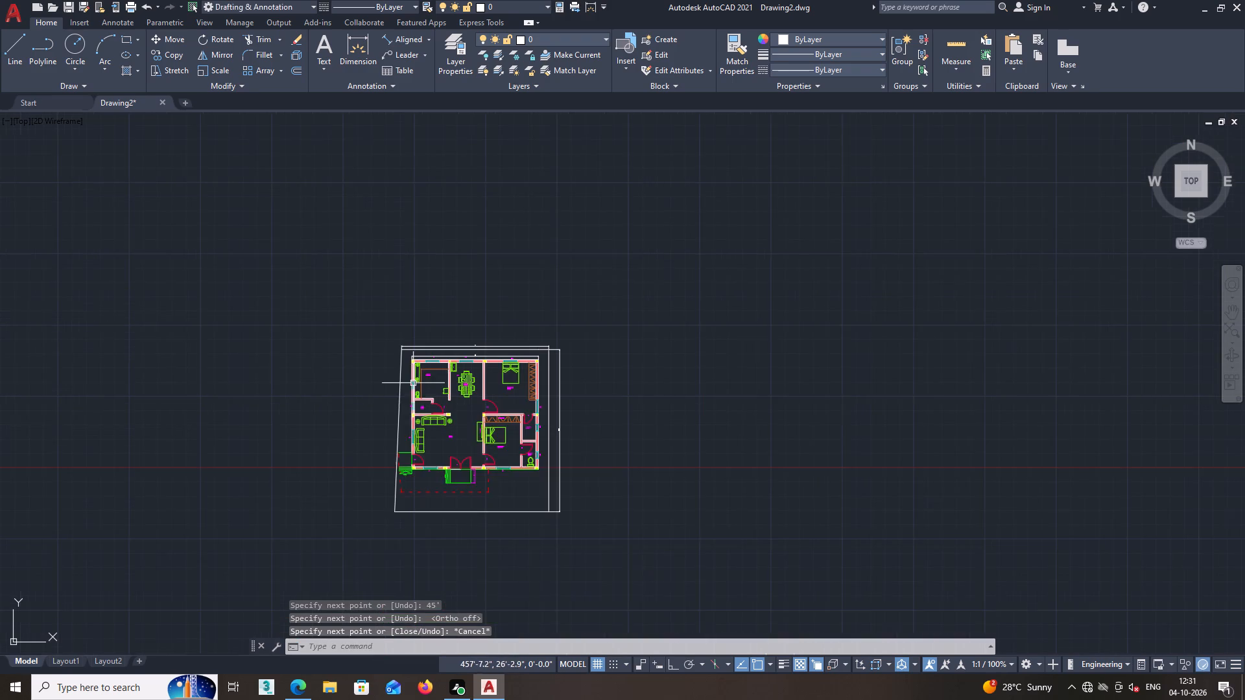
middle_click_drag(411, 404, 418, 360)
scroll(388, 392, "up", 1)
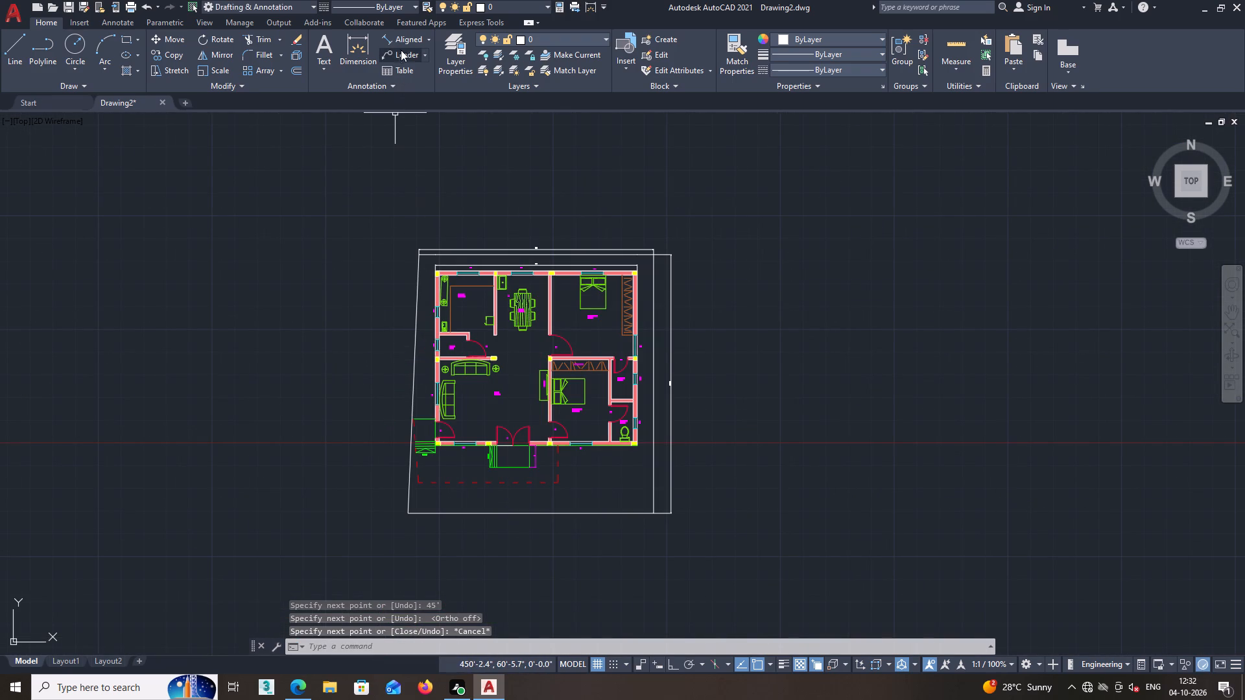
left_click(401, 38)
middle_click_drag(435, 386, 436, 420)
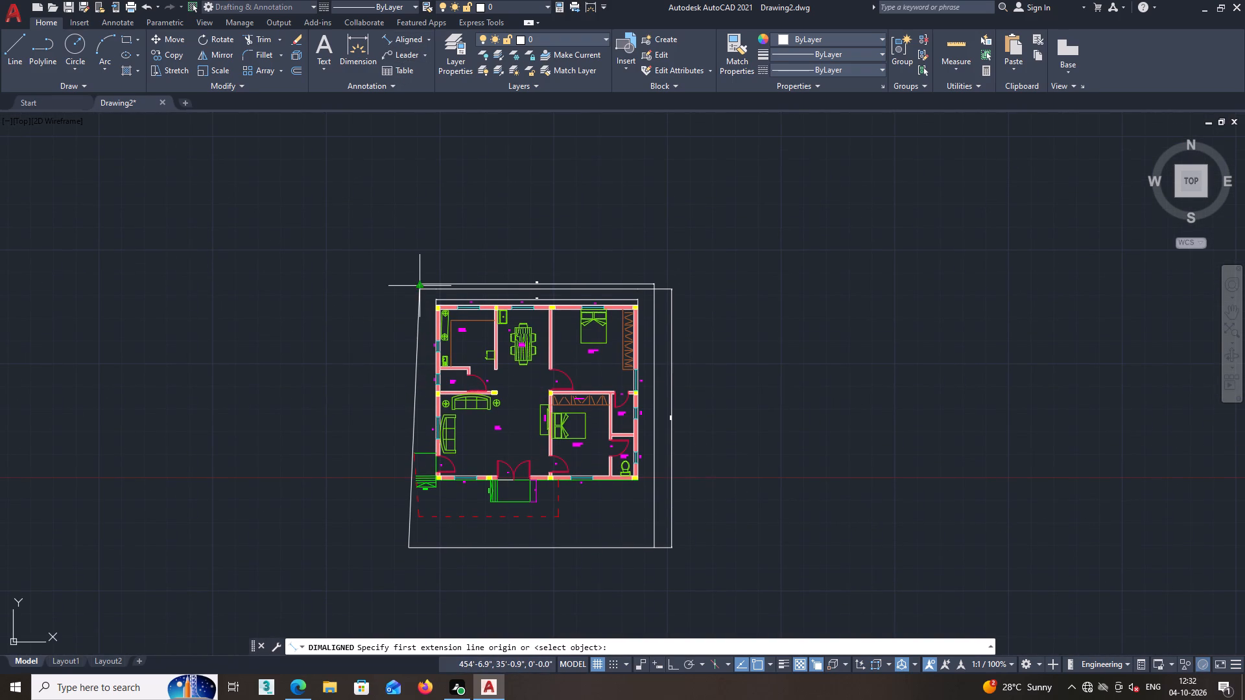
scroll(420, 289, "up", 2)
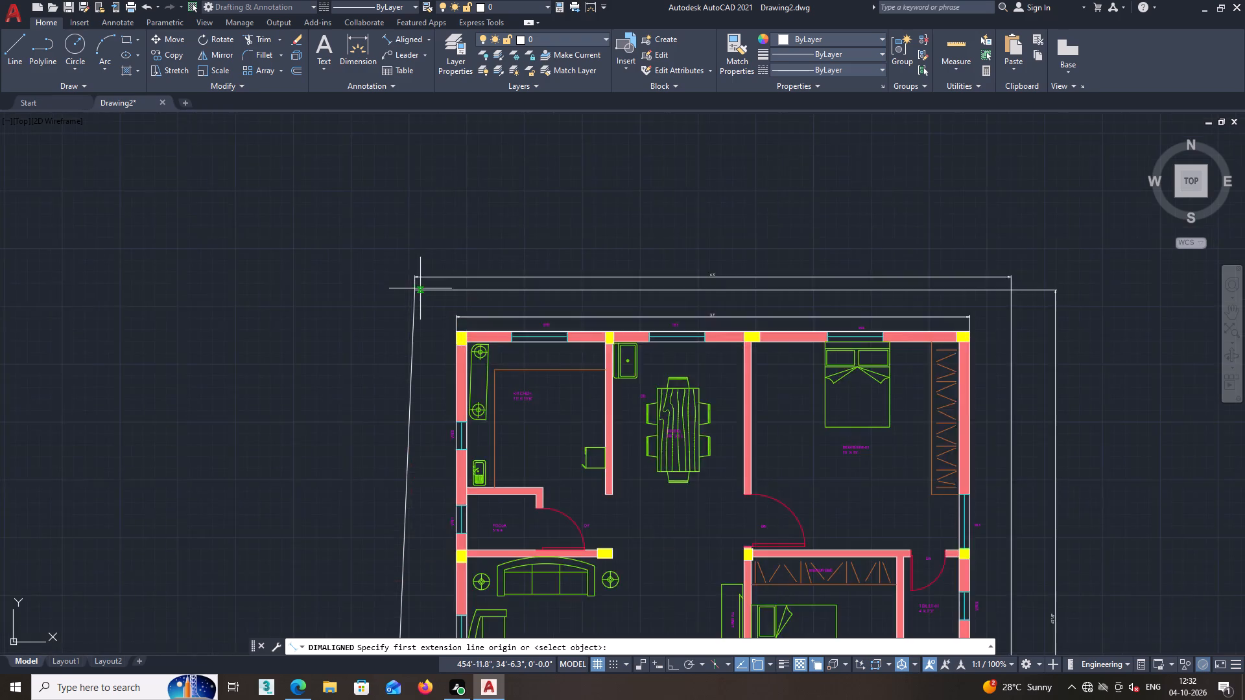
scroll(420, 288, "up", 1)
left_click(410, 292)
scroll(399, 358, "down", 3)
middle_click_drag(423, 482, 451, 336)
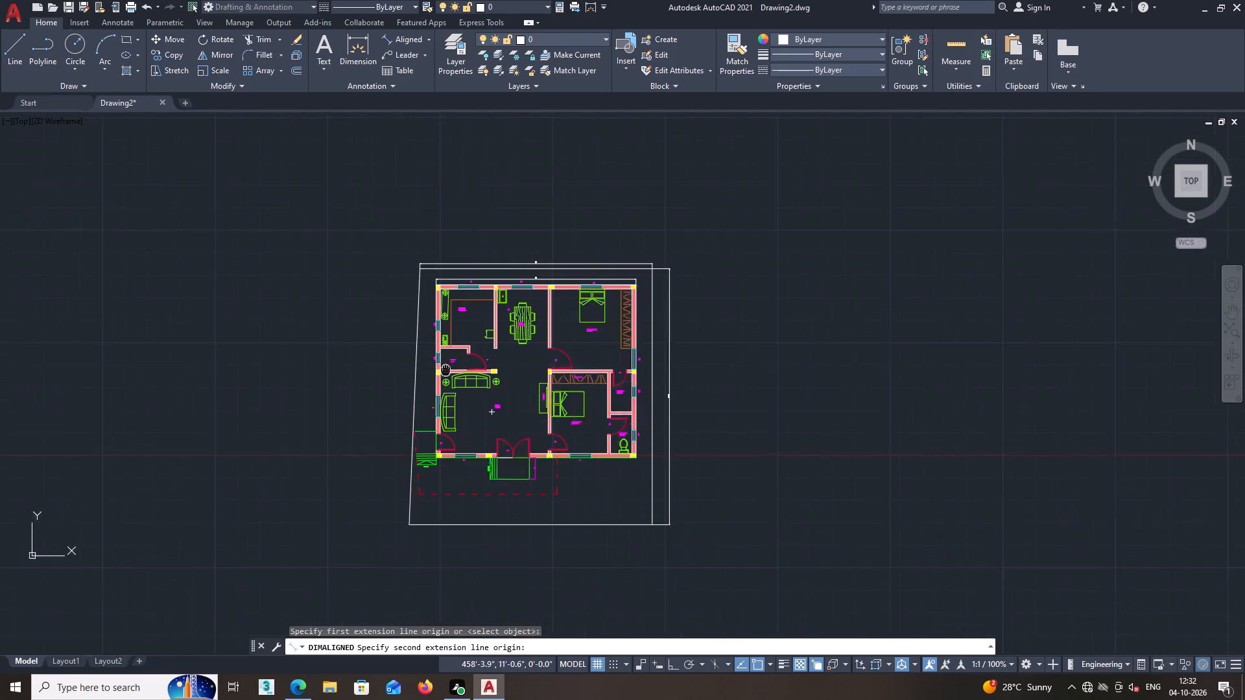
middle_click_drag(451, 336, 452, 334)
scroll(432, 460, "up", 3)
left_click(380, 480)
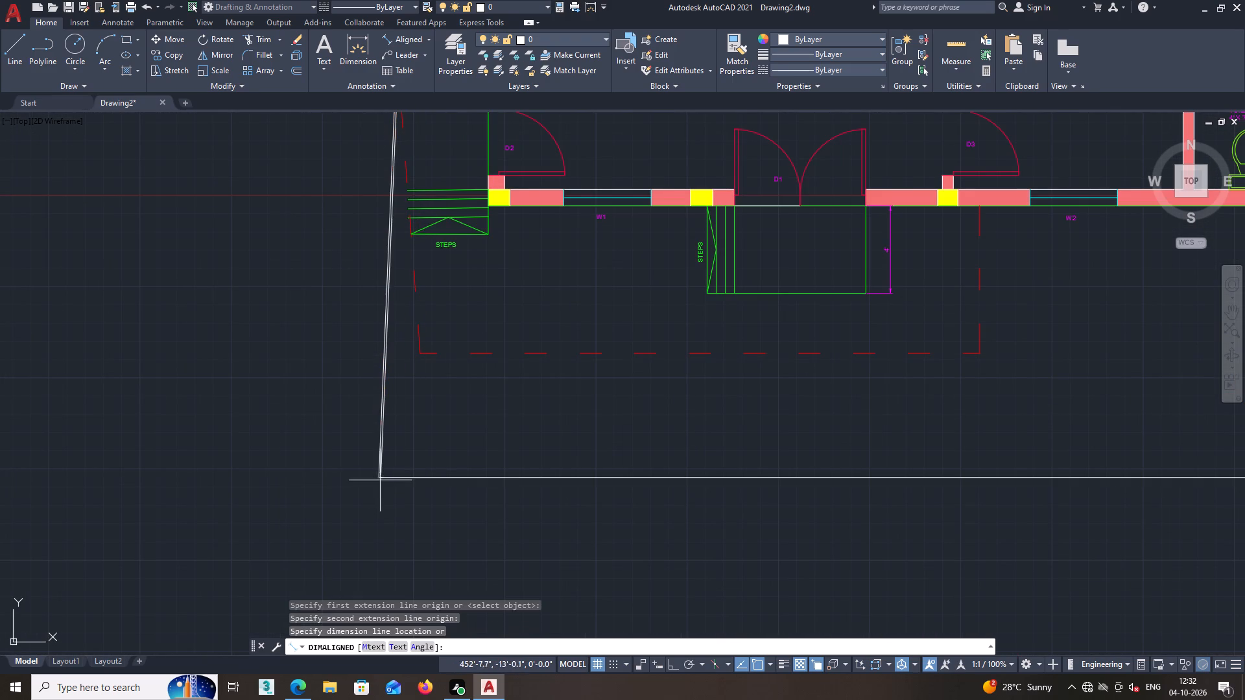
left_click(353, 472)
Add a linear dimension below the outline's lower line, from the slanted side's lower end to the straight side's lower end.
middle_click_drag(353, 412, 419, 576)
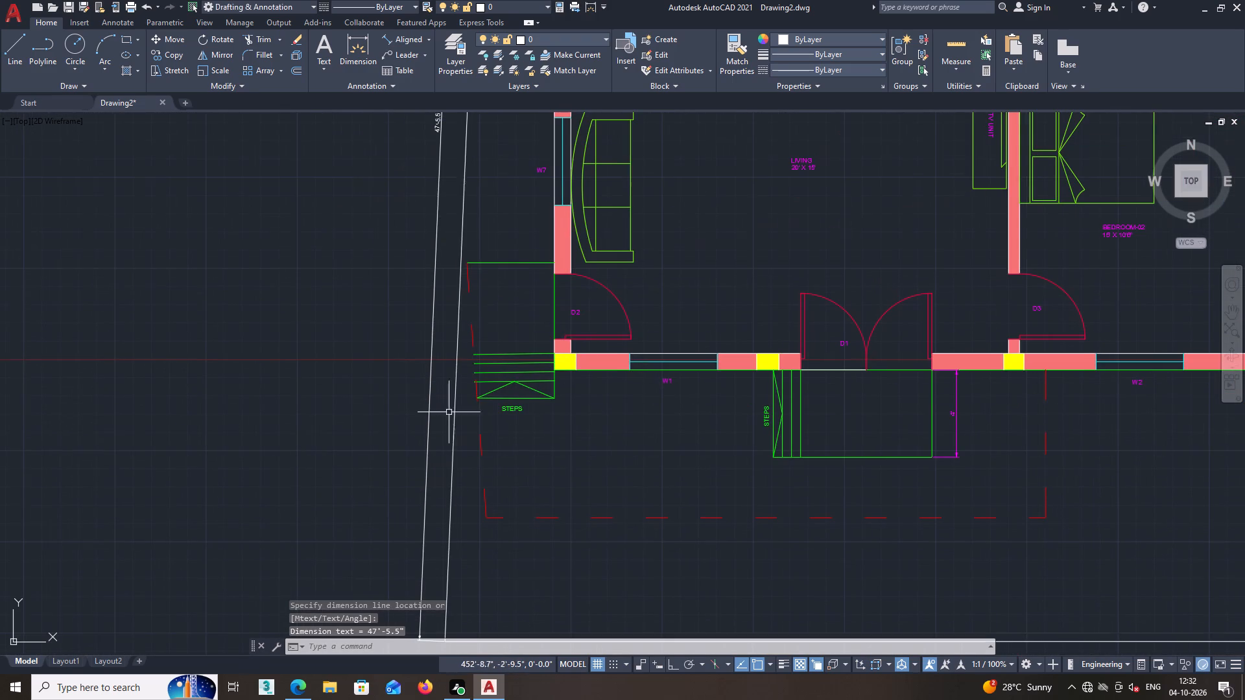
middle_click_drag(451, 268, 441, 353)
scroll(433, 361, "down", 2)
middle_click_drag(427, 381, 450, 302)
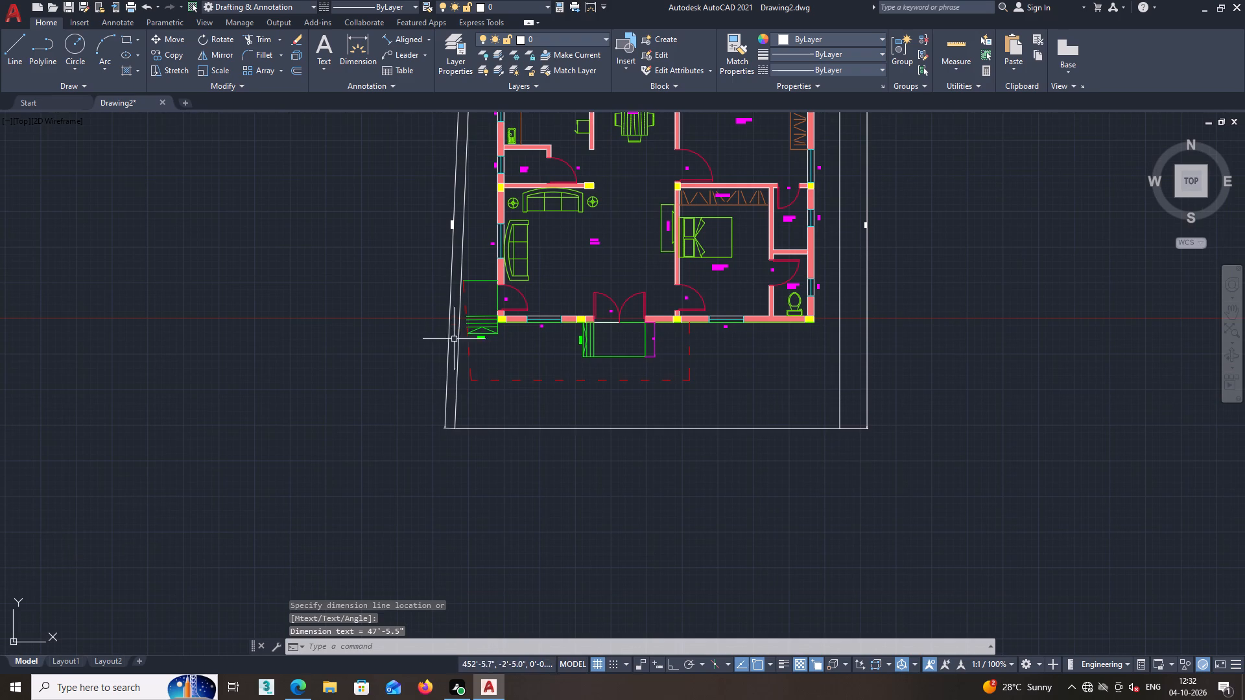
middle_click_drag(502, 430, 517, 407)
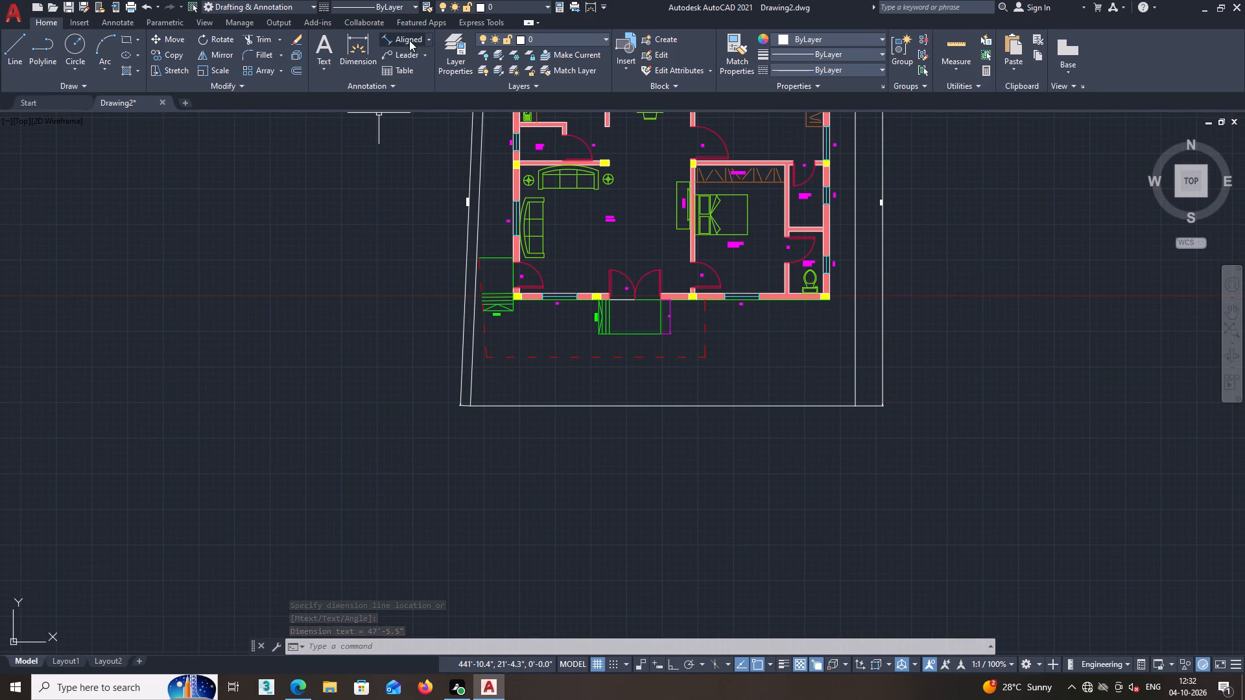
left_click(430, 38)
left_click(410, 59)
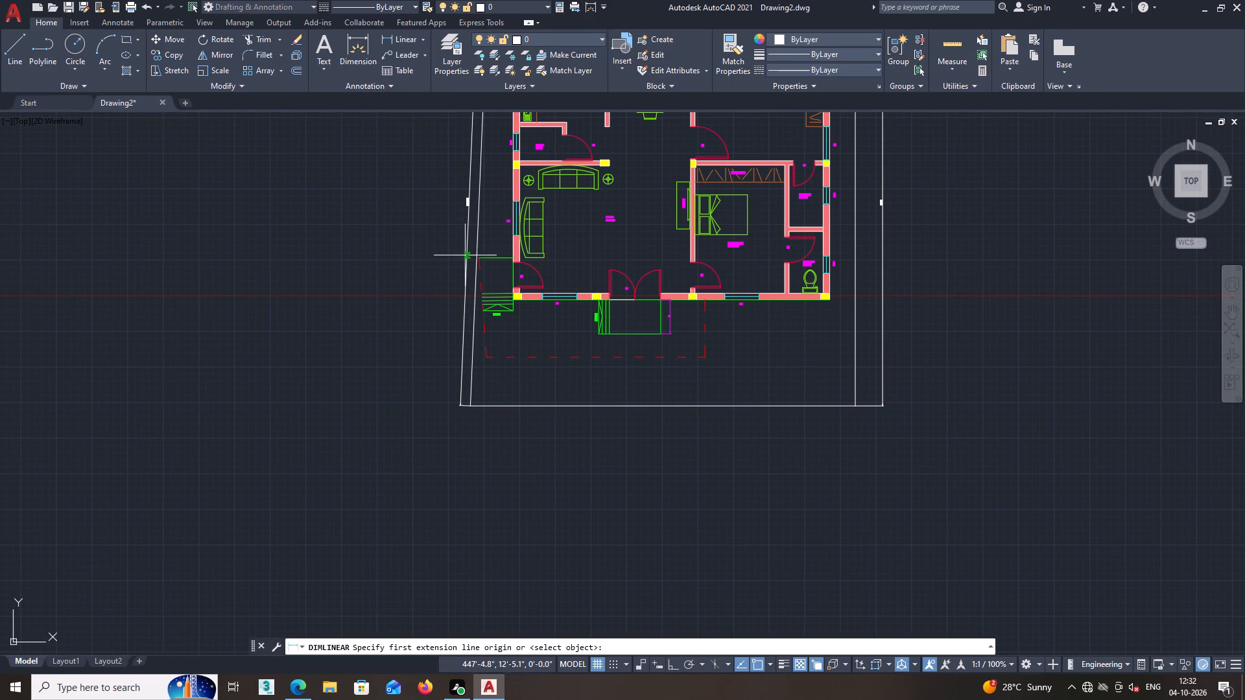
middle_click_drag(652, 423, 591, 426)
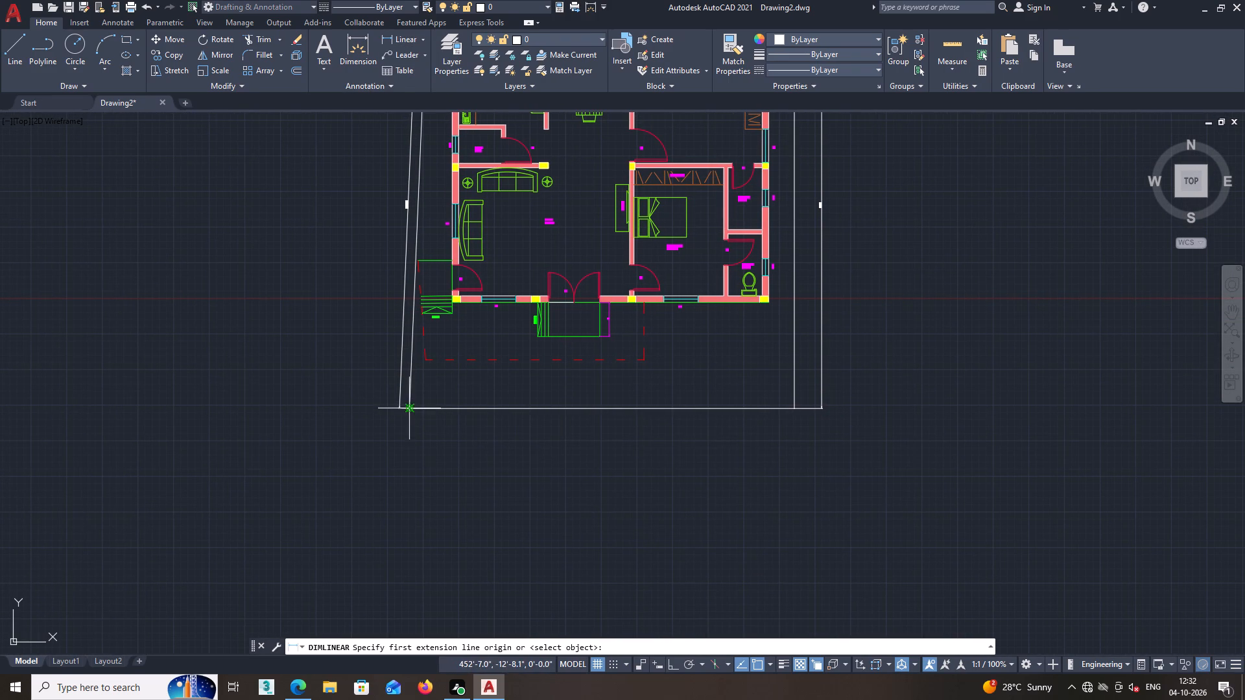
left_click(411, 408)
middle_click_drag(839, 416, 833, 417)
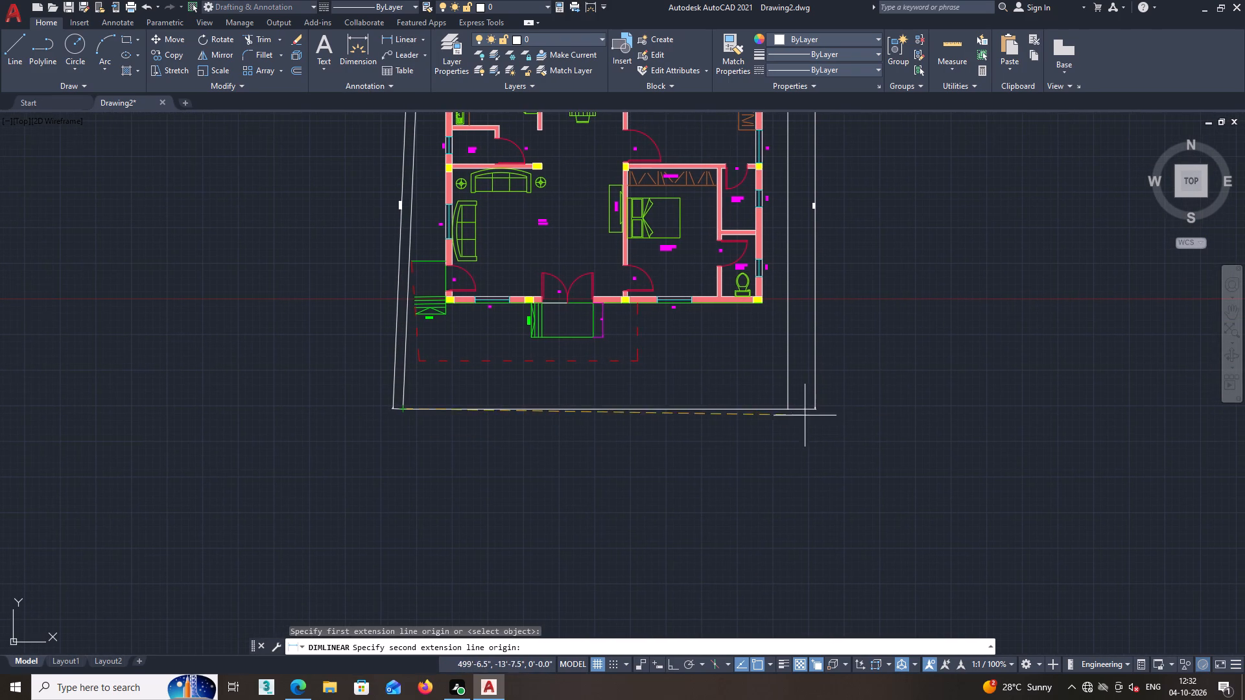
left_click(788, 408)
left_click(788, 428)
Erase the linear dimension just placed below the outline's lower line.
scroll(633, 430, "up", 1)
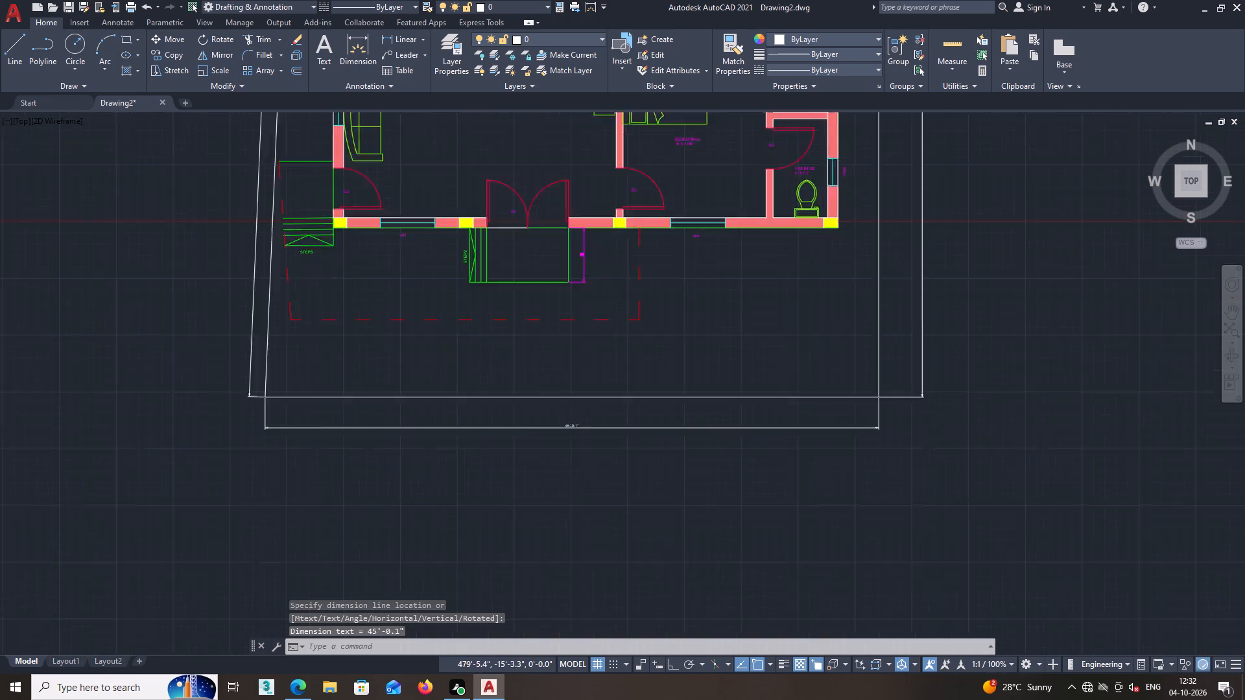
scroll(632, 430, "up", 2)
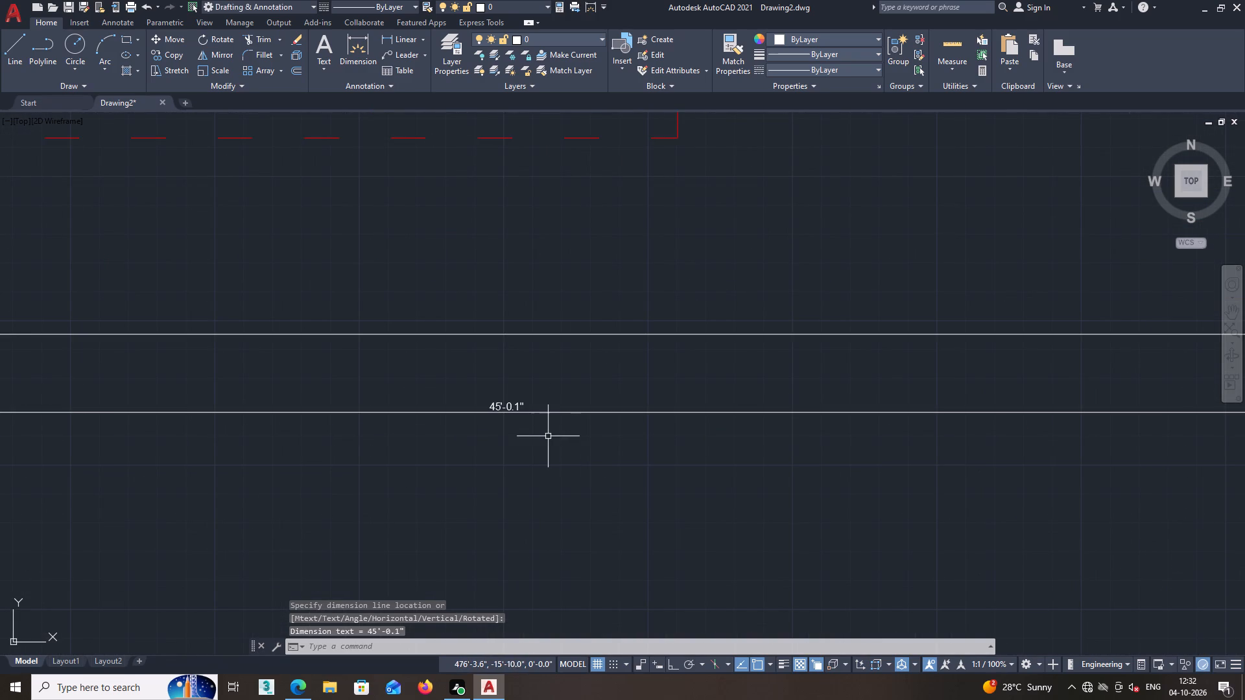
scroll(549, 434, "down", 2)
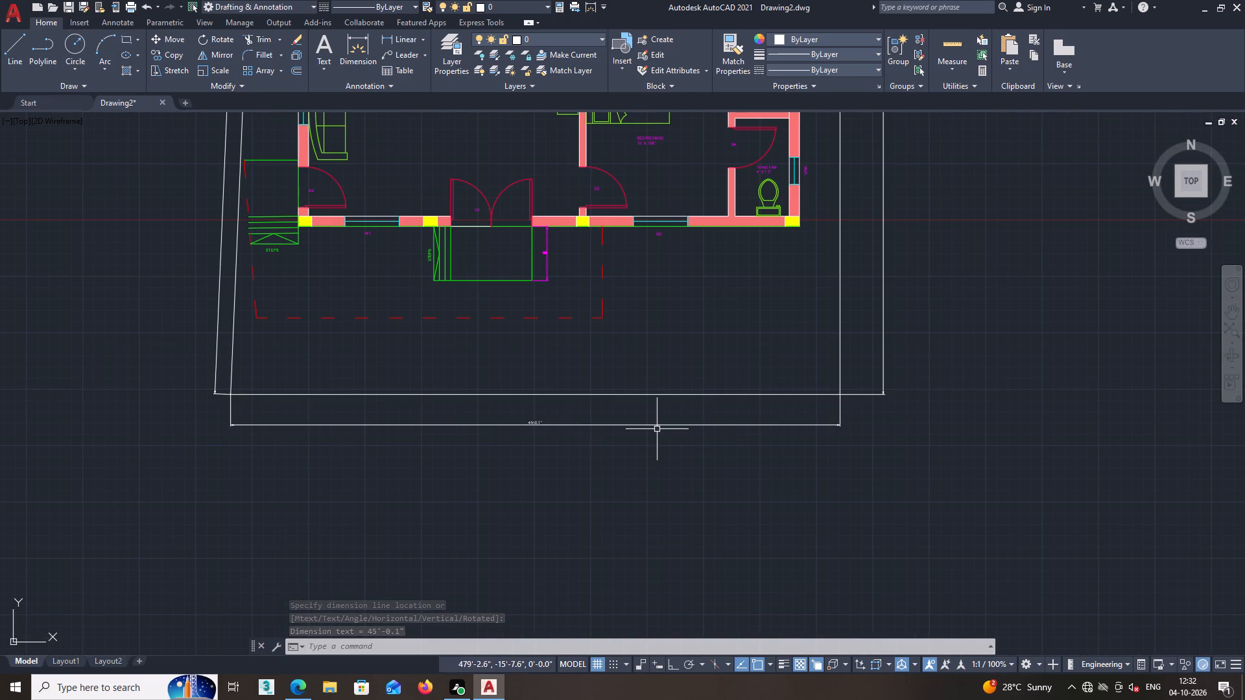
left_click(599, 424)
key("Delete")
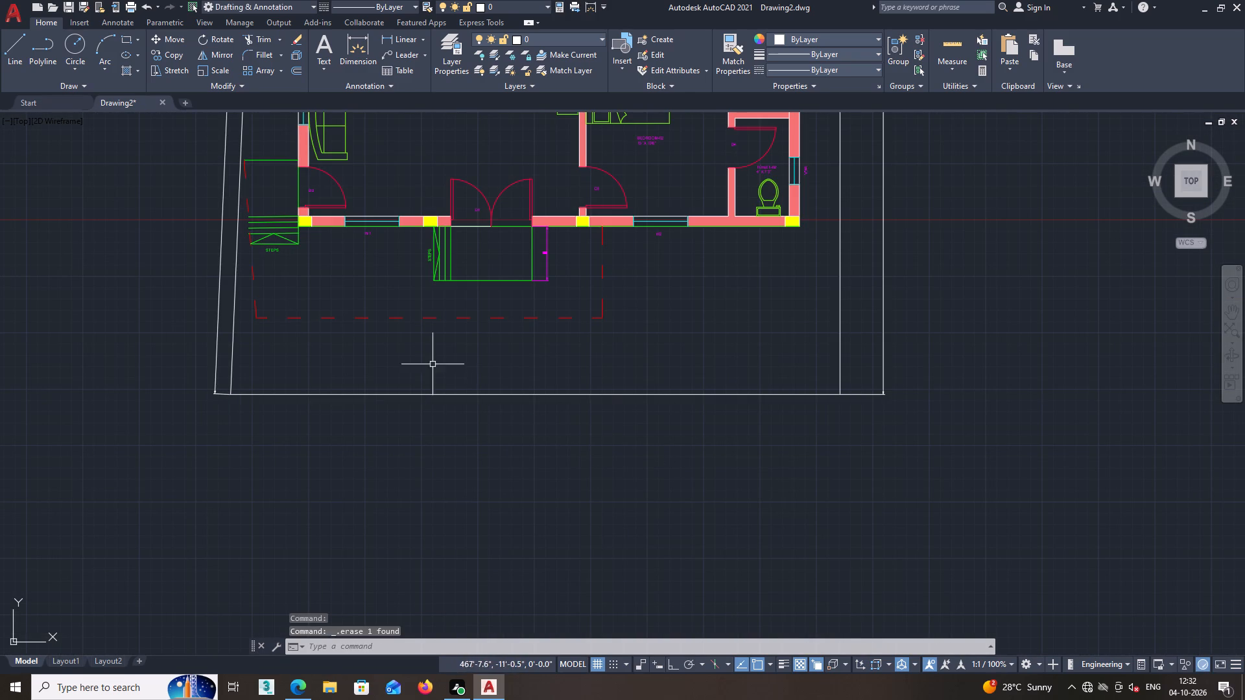
Add a linear dimension between the lower line's two ends, from the straight side to the slanted side, about 1' below the line.
left_click(402, 39)
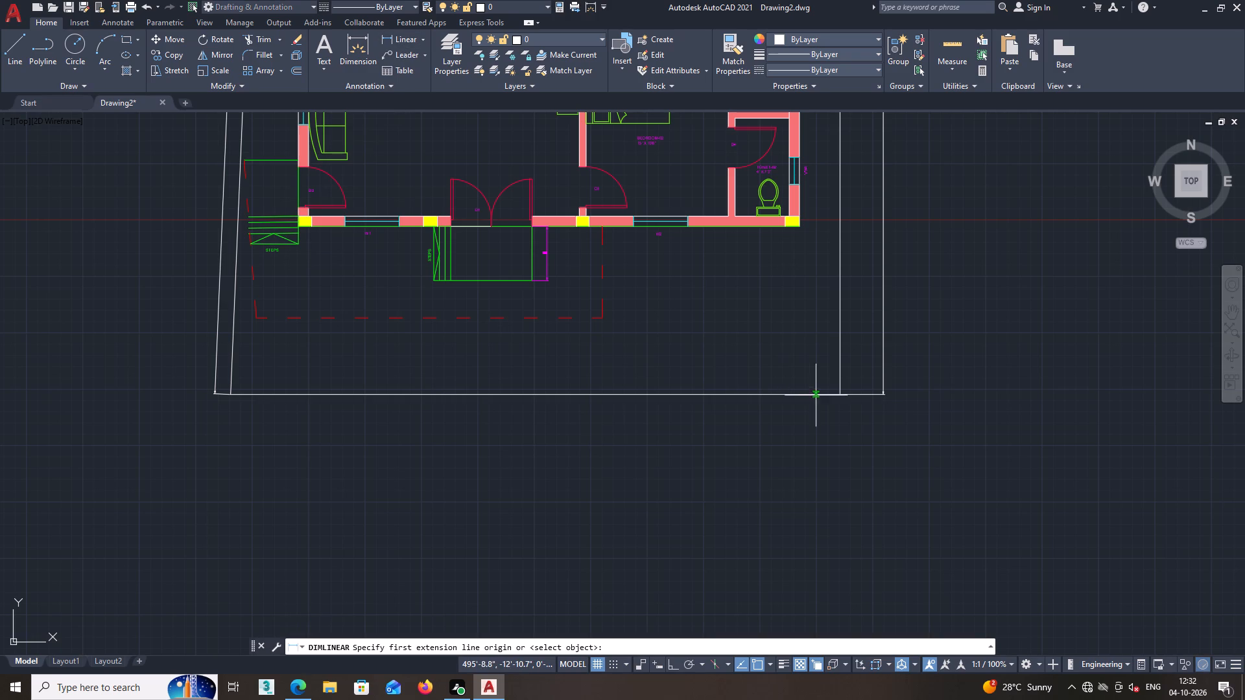
left_click_drag(841, 393, 829, 393)
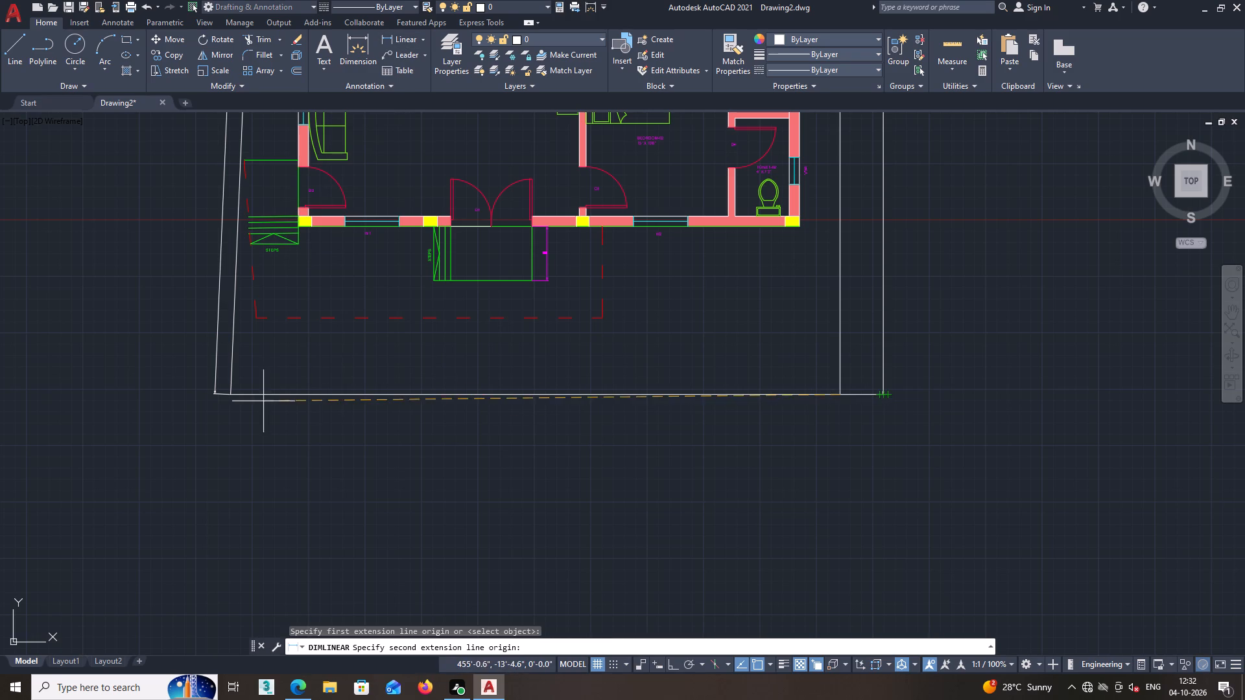
left_click(231, 396)
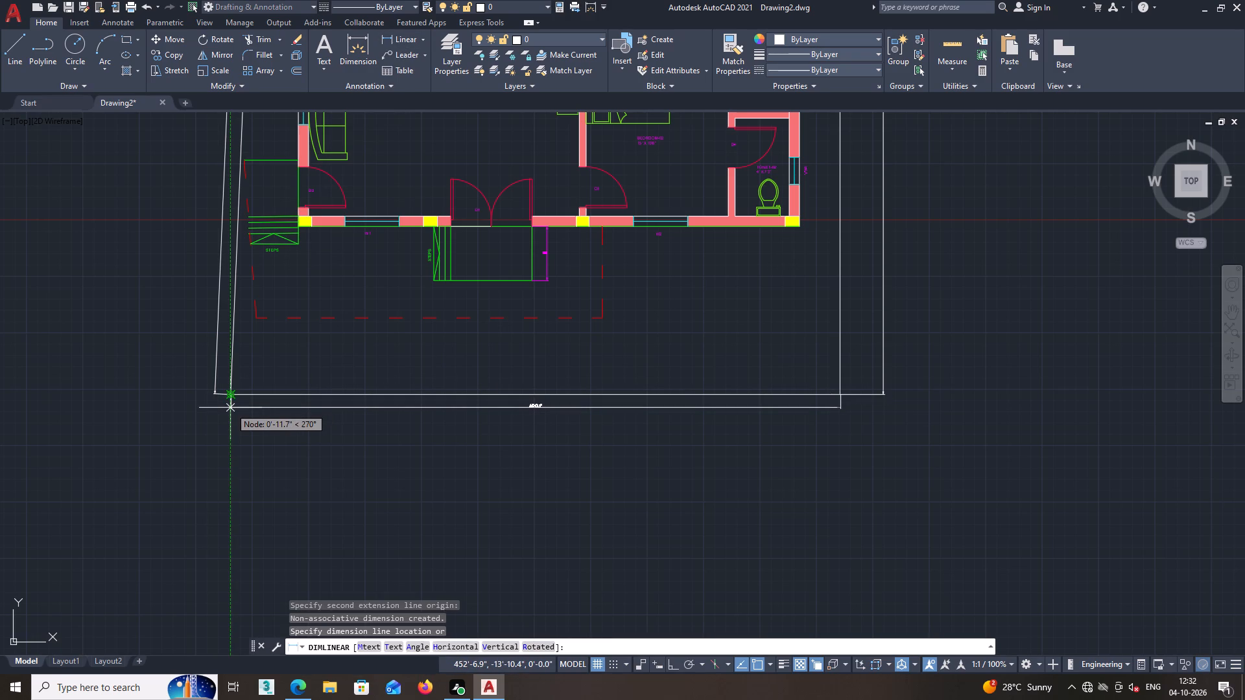
scroll(230, 408, "up", 2)
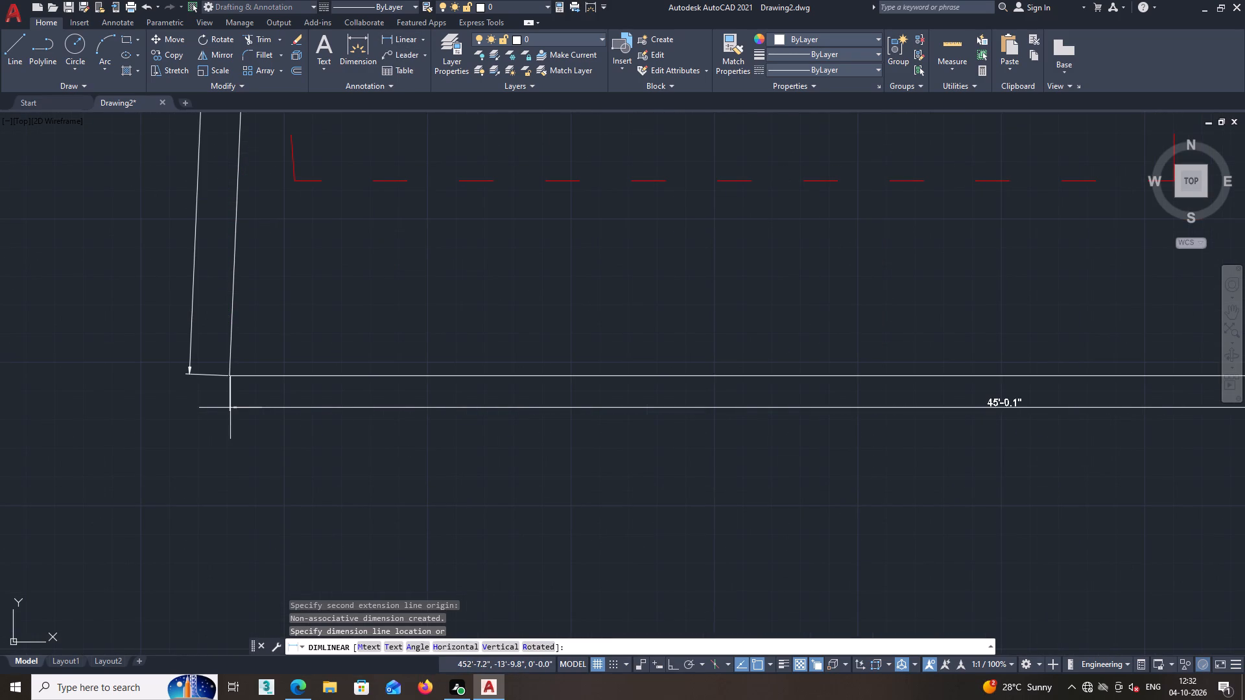
scroll(230, 408, "up", 1)
scroll(230, 408, "down", 2)
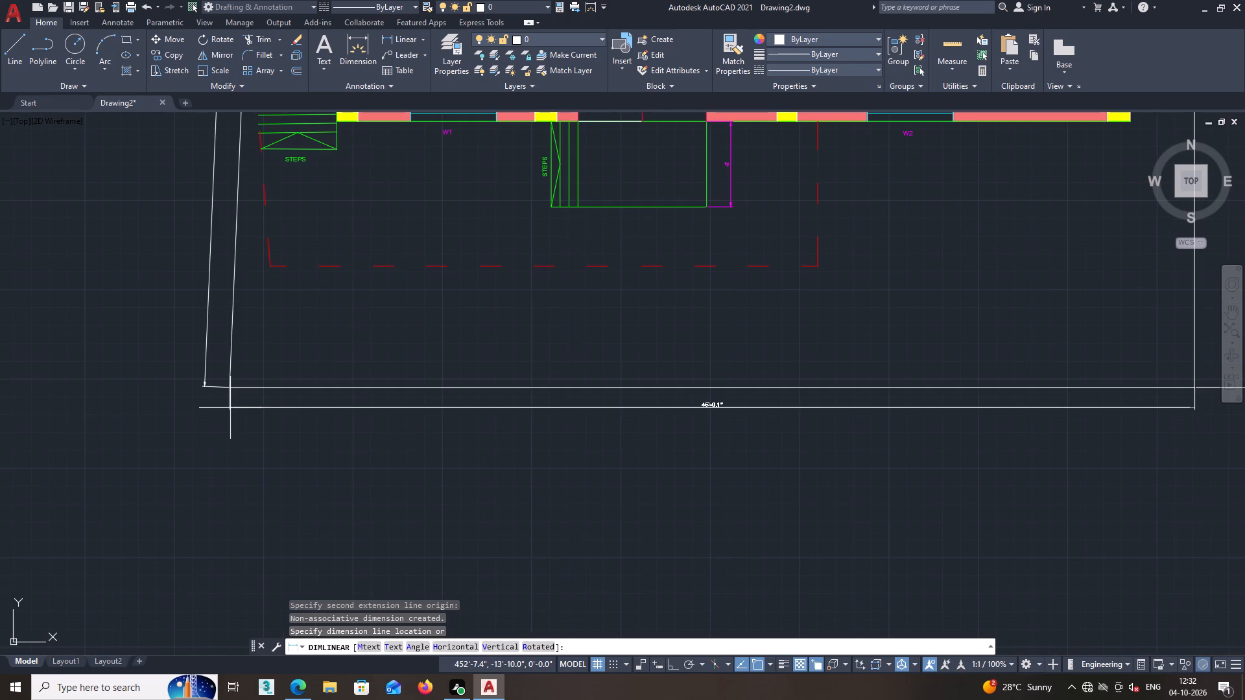
left_click(230, 408)
Set the text height of the lower outline line's dimension to 4".
scroll(636, 429, "up", 2)
middle_click_drag(647, 445, 599, 444)
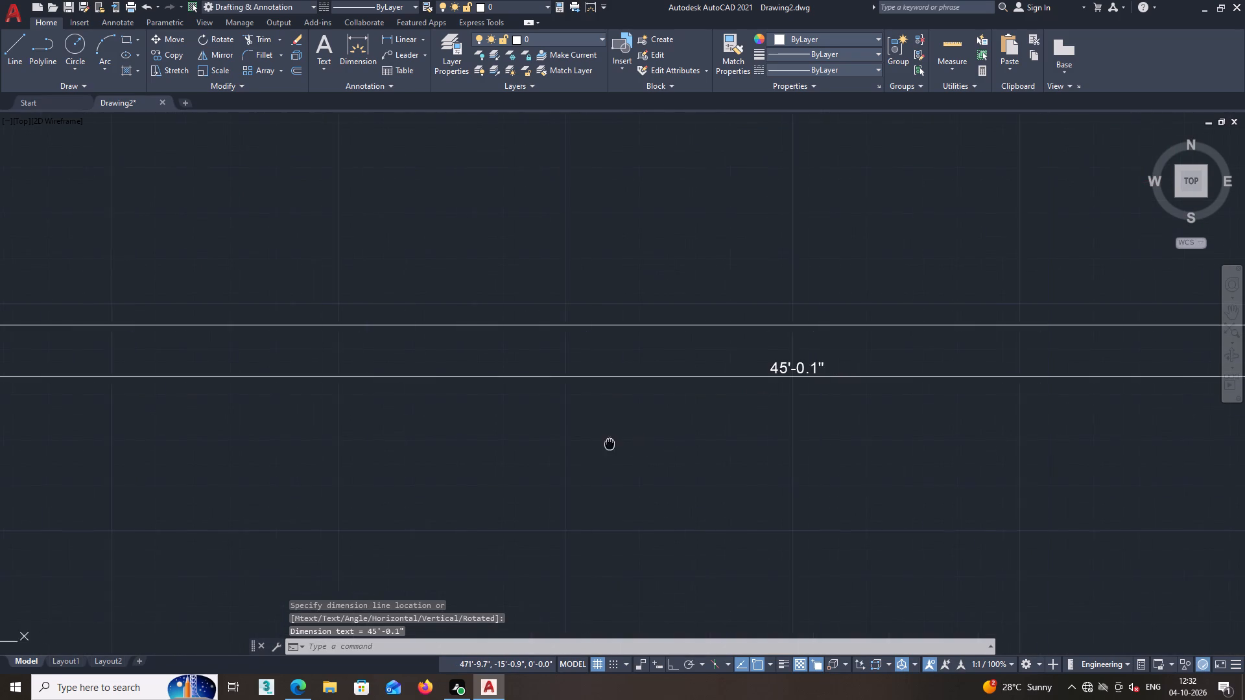
middle_click_drag(599, 444, 498, 442)
middle_click(604, 425)
scroll(604, 425, "down", 4)
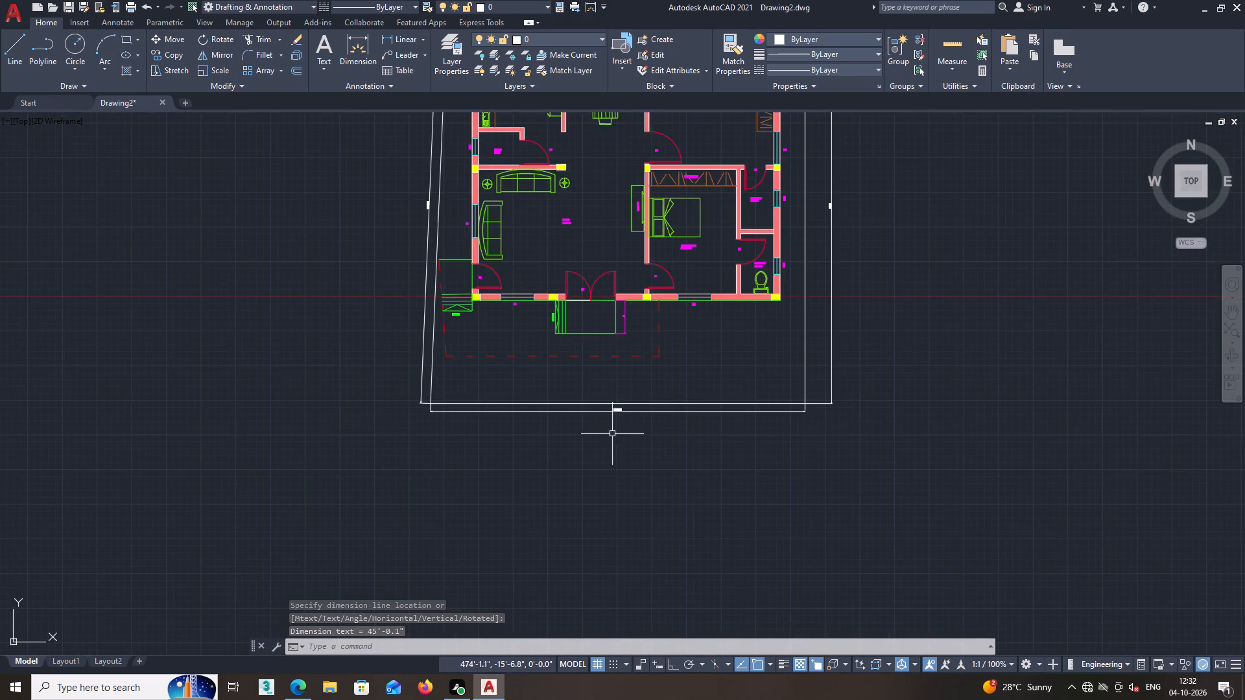
middle_click_drag(613, 430, 601, 485)
scroll(599, 474, "up", 2)
left_click(611, 452)
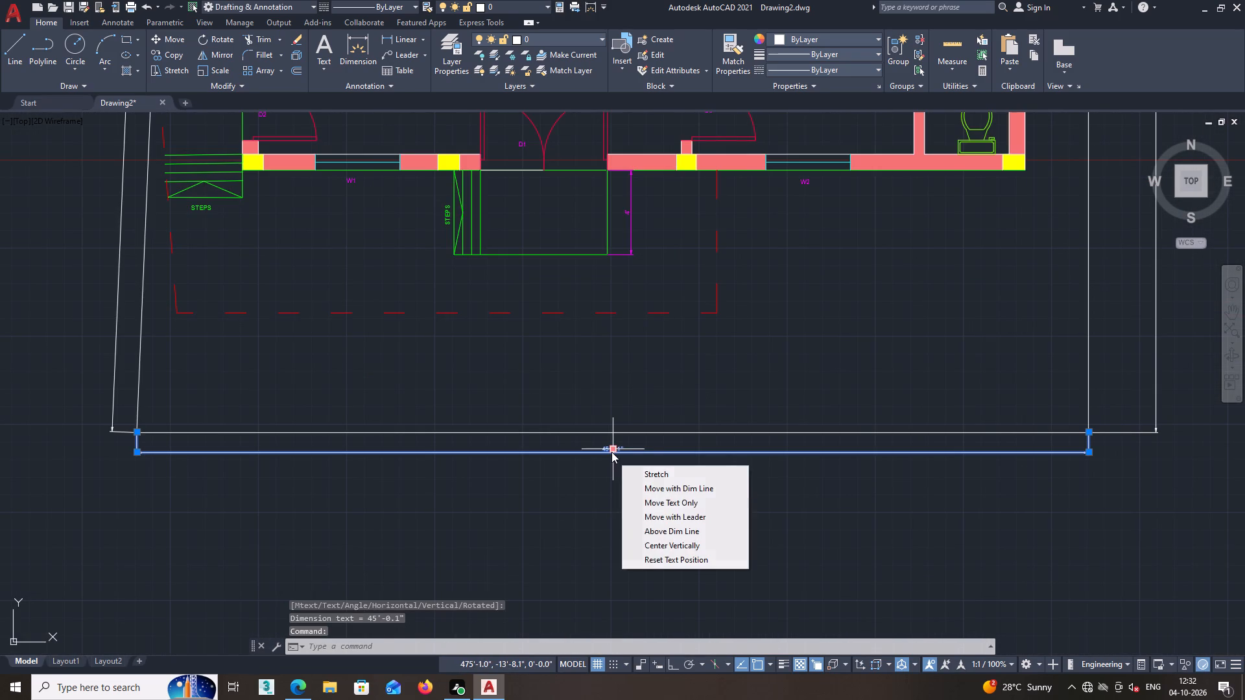
middle_click_drag(126, 210, 220, 431, "shift")
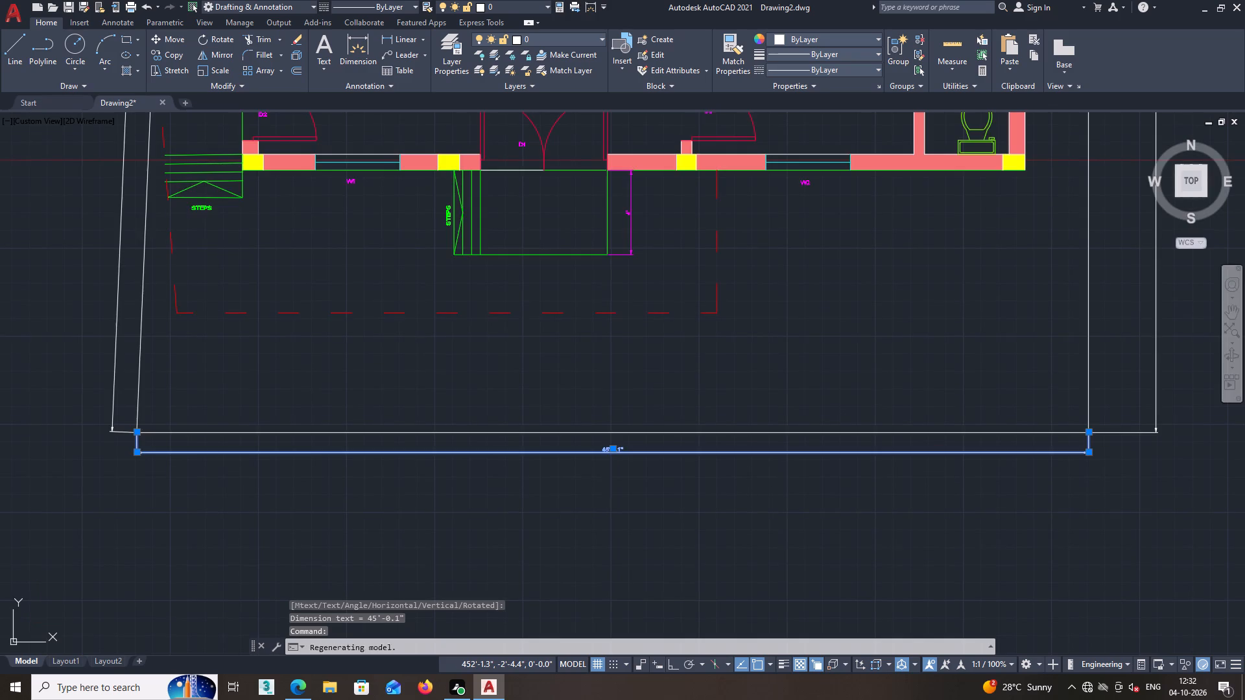
middle_click_drag(231, 428, 372, 576)
middle_click_drag(271, 344, 271, 353)
scroll(271, 351, "down", 1)
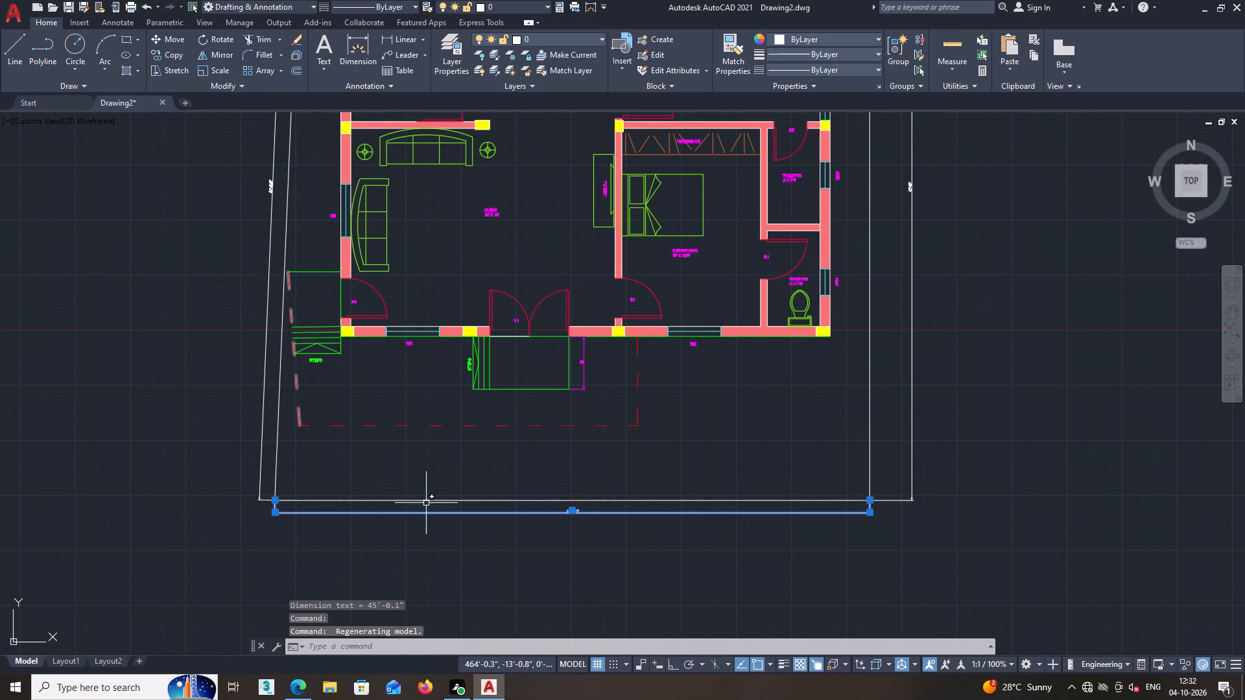
middle_click_drag(429, 494, 419, 471)
right_click(539, 493)
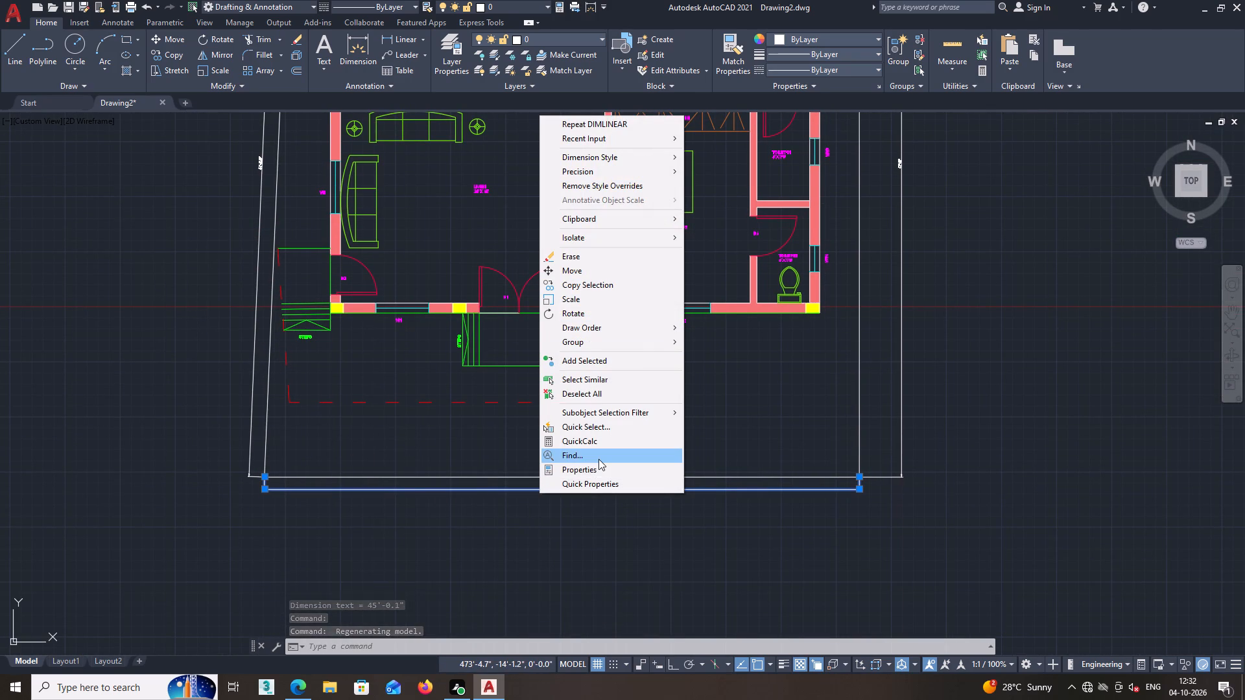
left_click(595, 469)
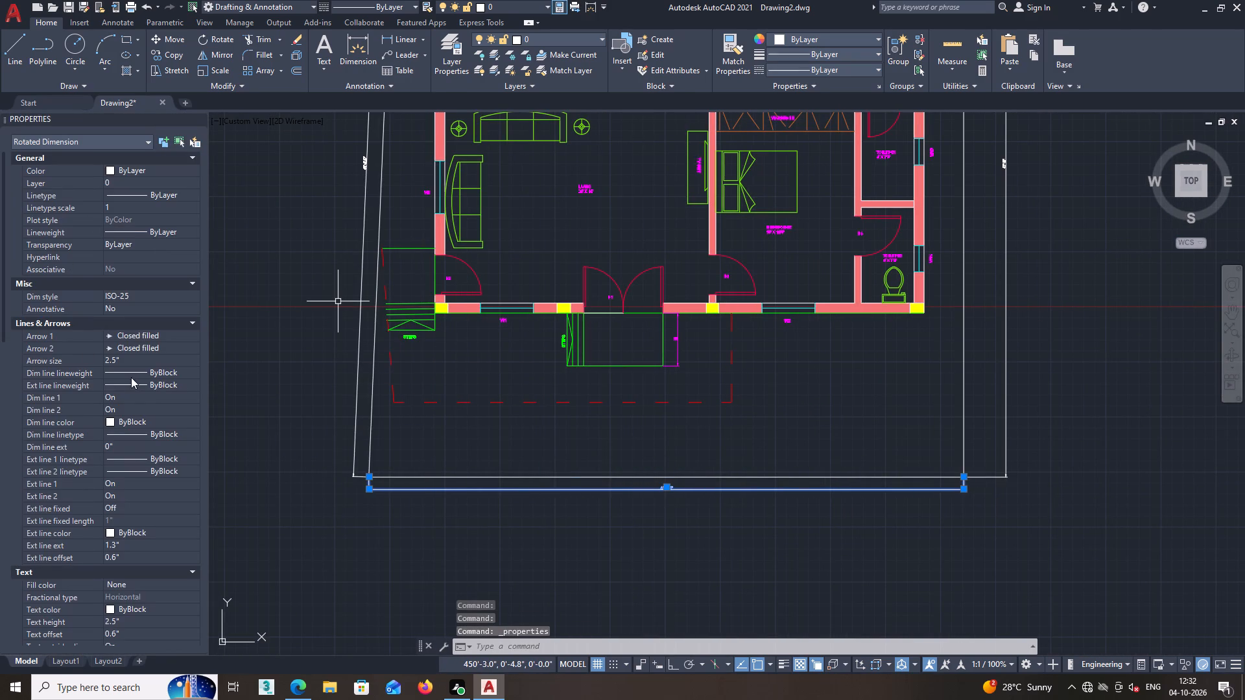
scroll(129, 394, "down", 1)
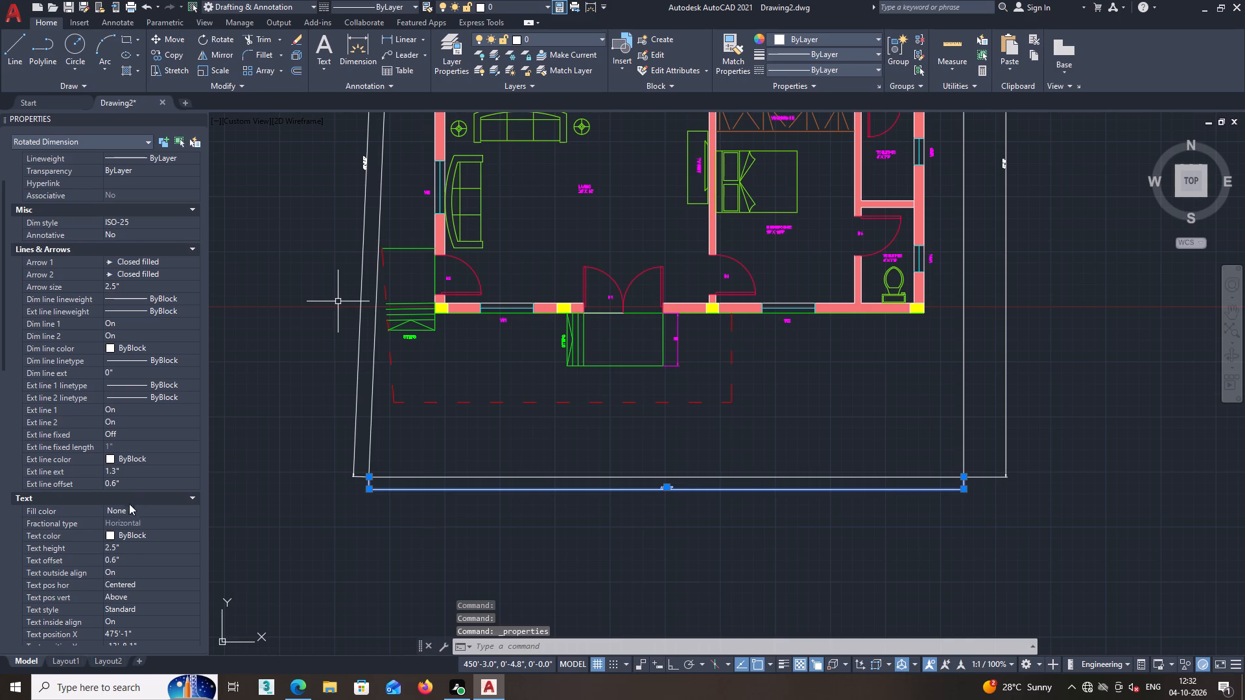
left_click(124, 546)
key("BackSpace")
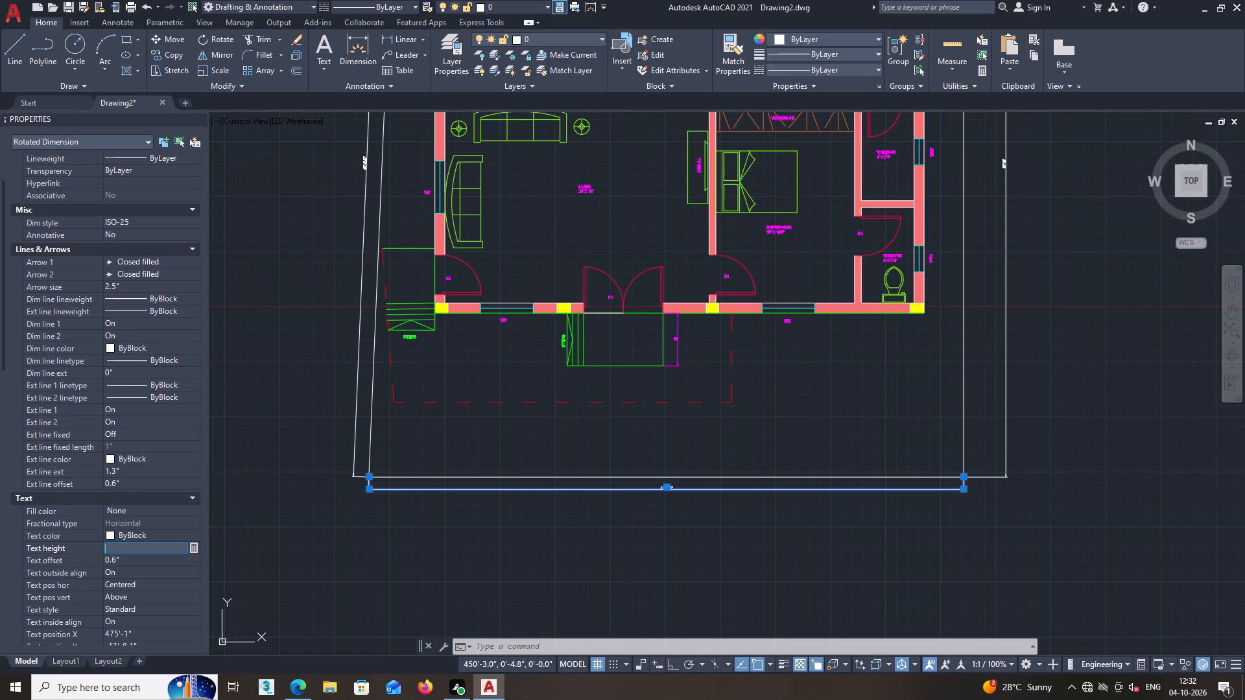
key("4")
key("shift+quotedbl")
key("Return")
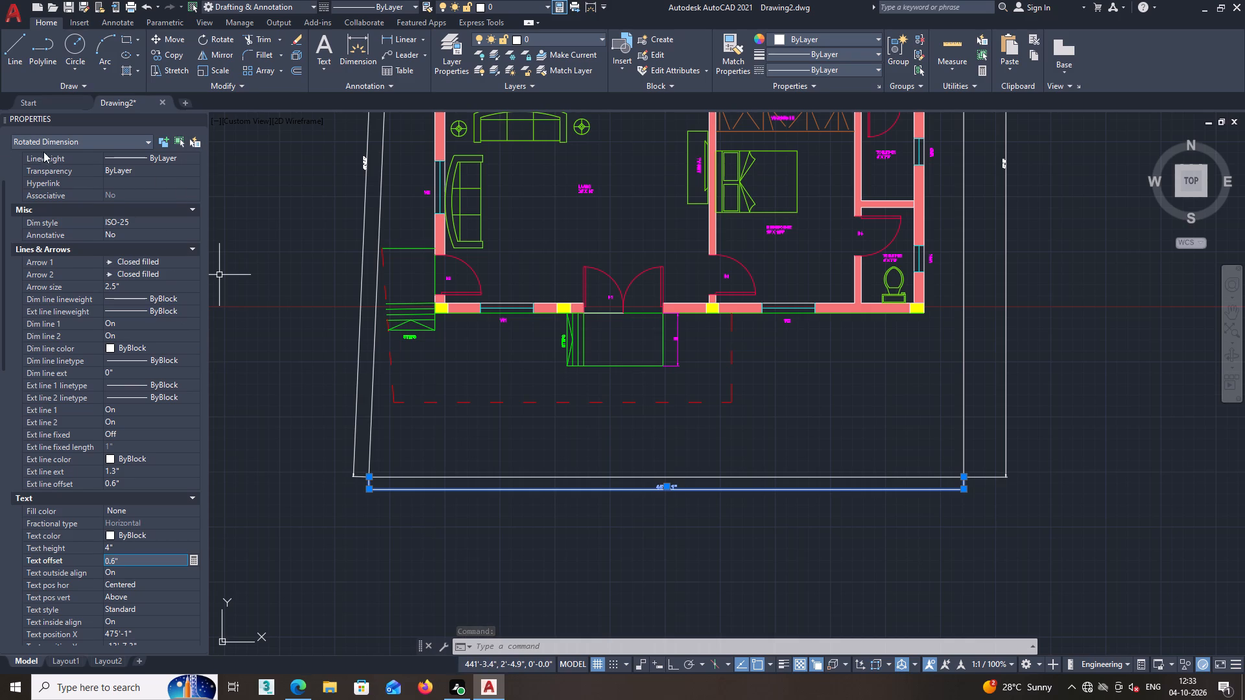
left_click(196, 117)
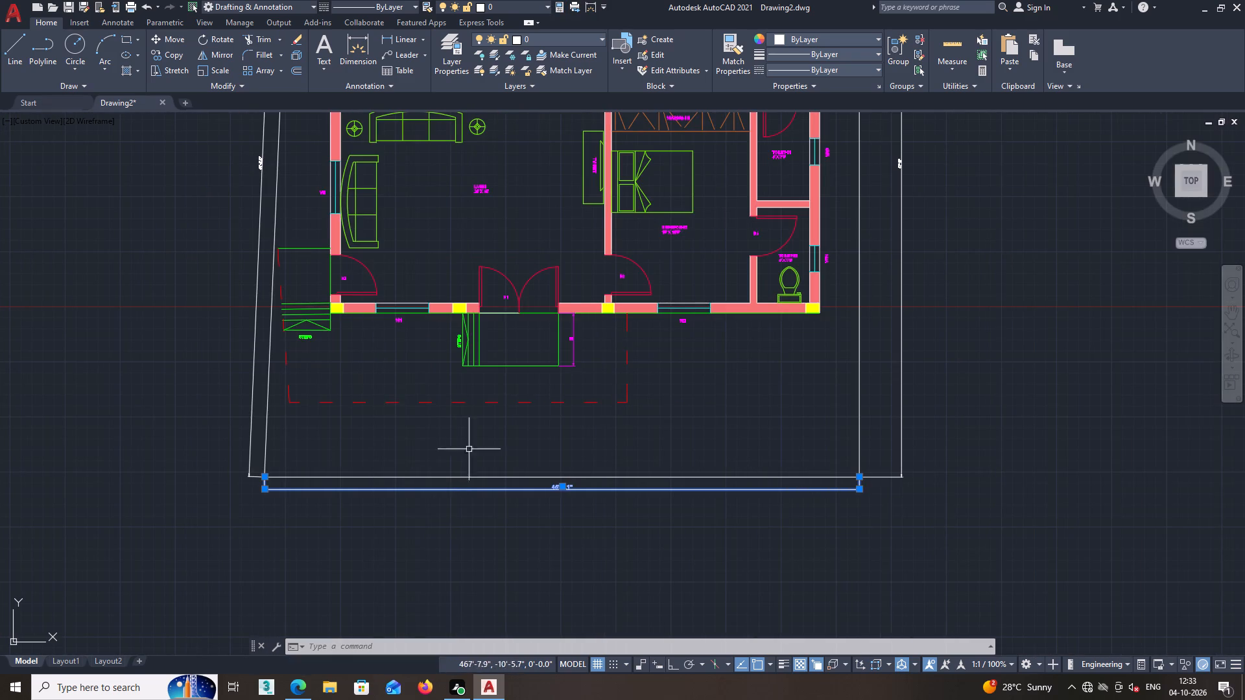
key("space")
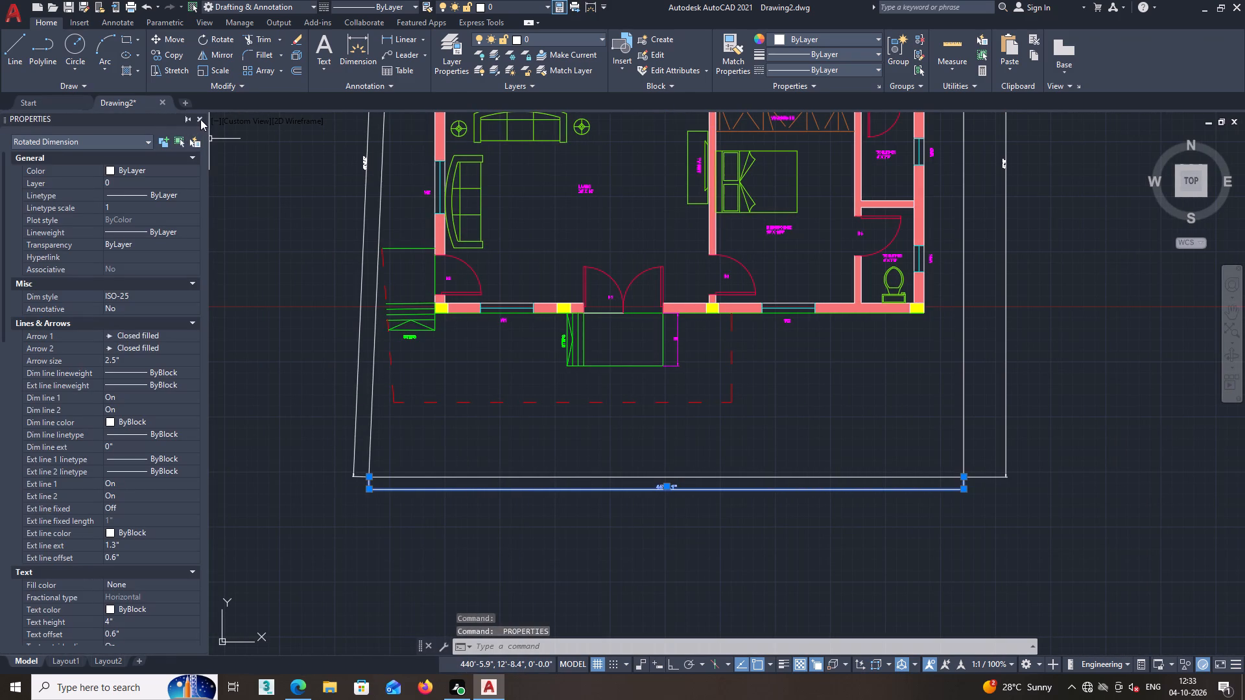
left_click(200, 119)
key("Escape")
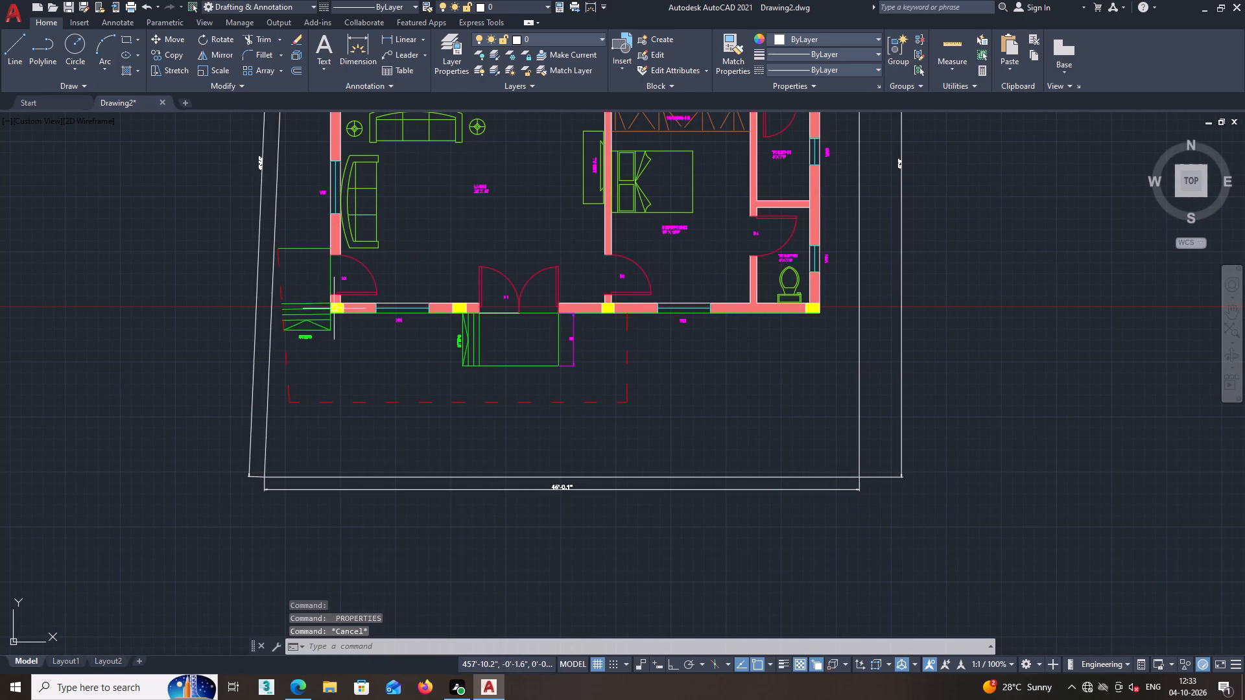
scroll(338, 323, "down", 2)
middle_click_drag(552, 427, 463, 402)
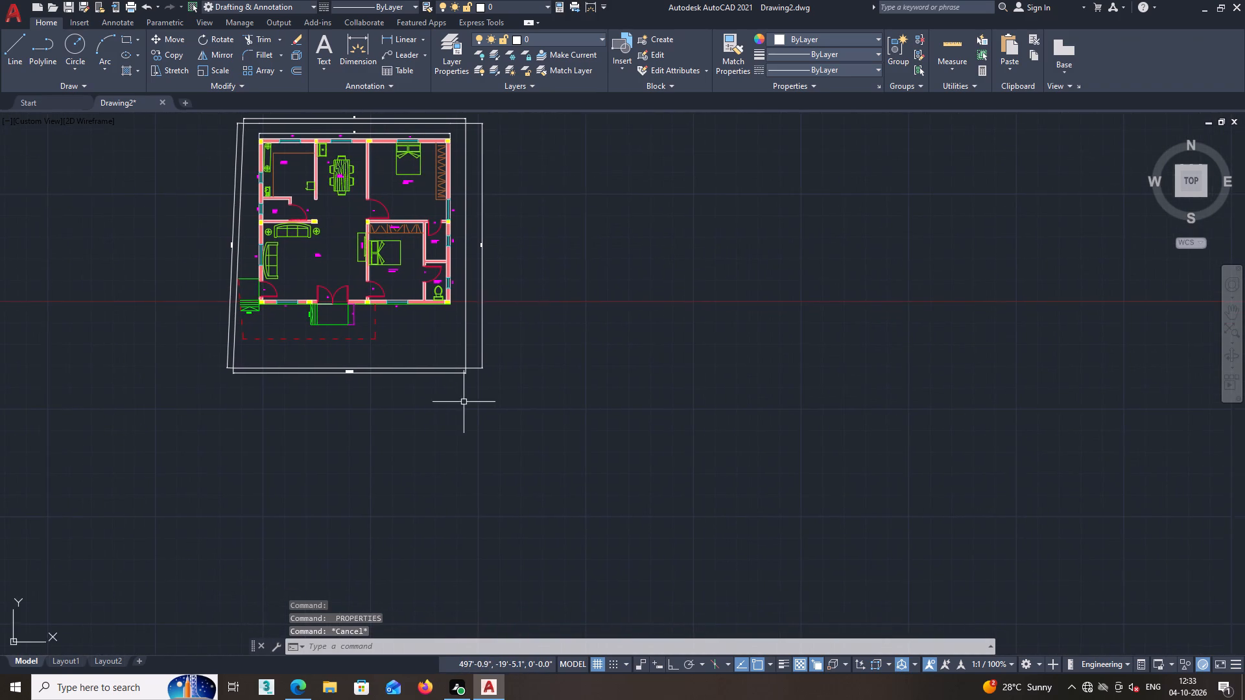
Match the properties of the lower outline line's dimension onto the dimensions of the outline's straight side and slanted side.
middle_click_drag(464, 405, 471, 443)
scroll(306, 412, "up", 3)
middle_click_drag(357, 414, 351, 449)
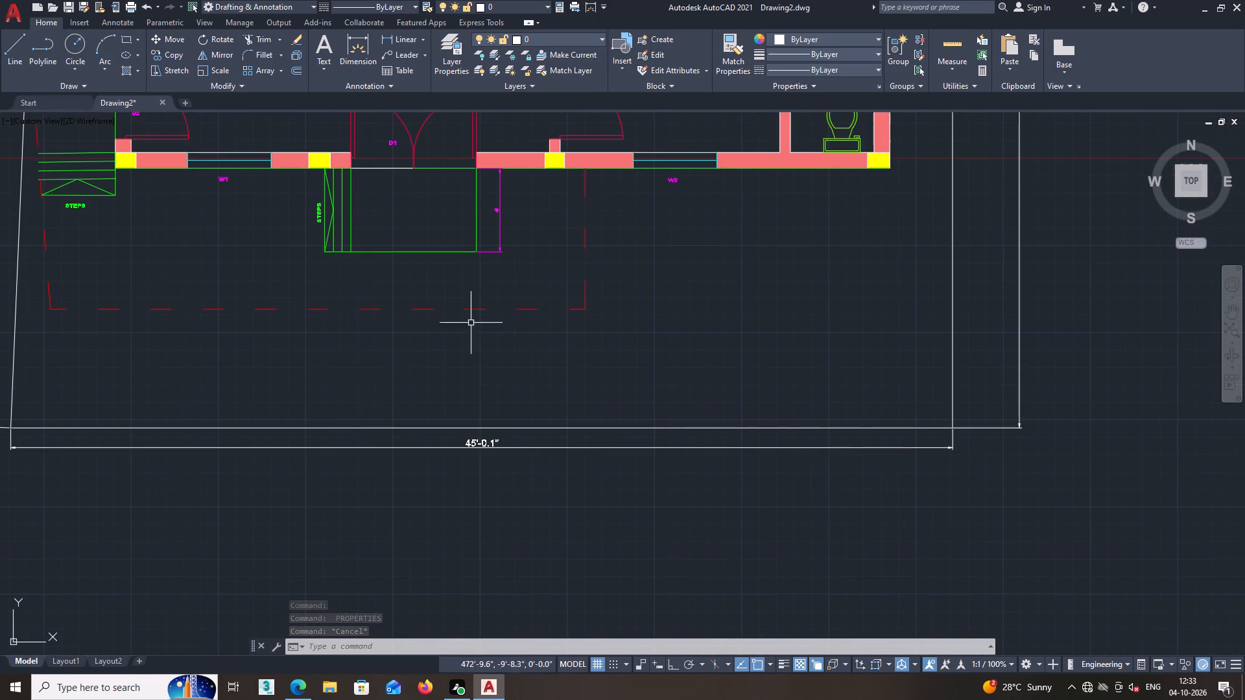
left_click(733, 37)
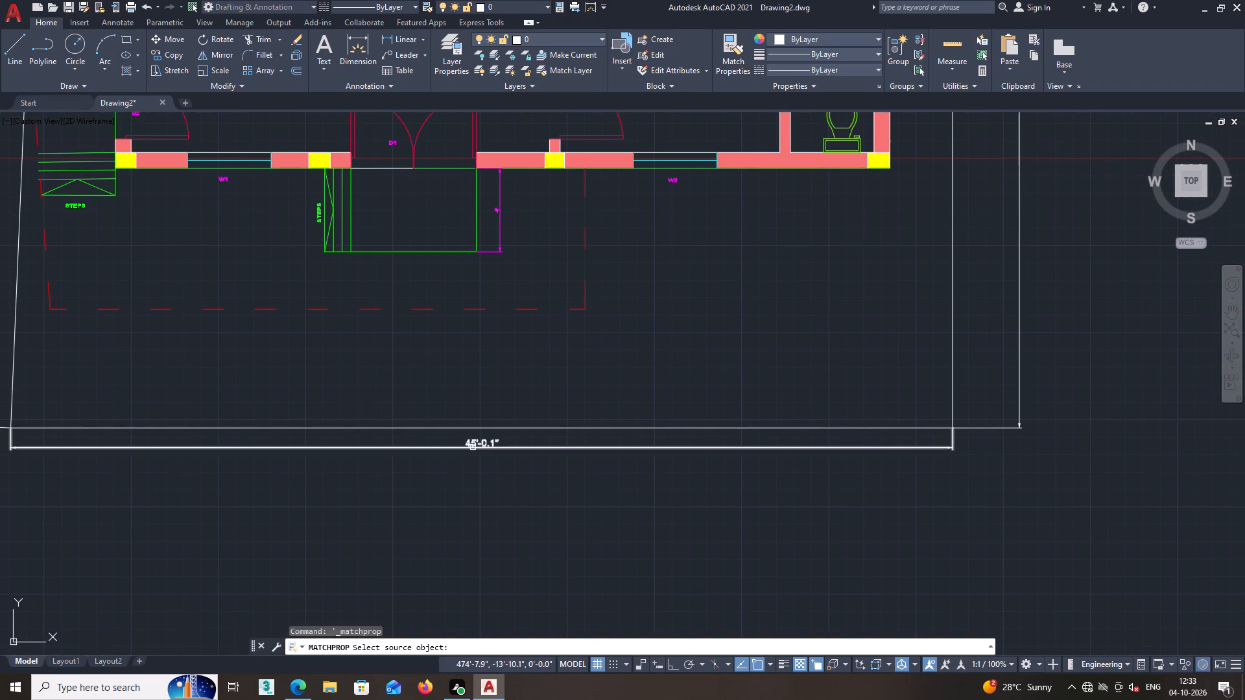
left_click(473, 447)
scroll(652, 448, "down", 1)
middle_click_drag(868, 447, 669, 566)
middle_click_drag(756, 366, 726, 517)
scroll(667, 428, "up", 2)
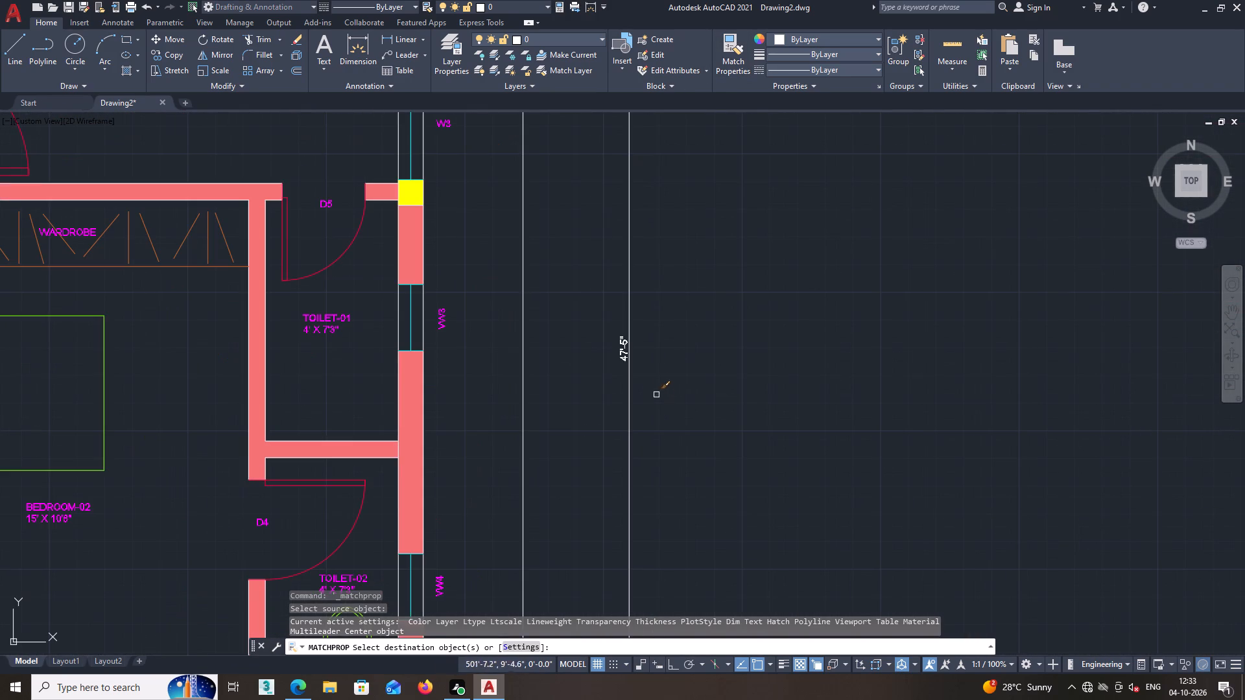
left_click(628, 336)
scroll(630, 334, "down", 3)
middle_click_drag(678, 343, 777, 371)
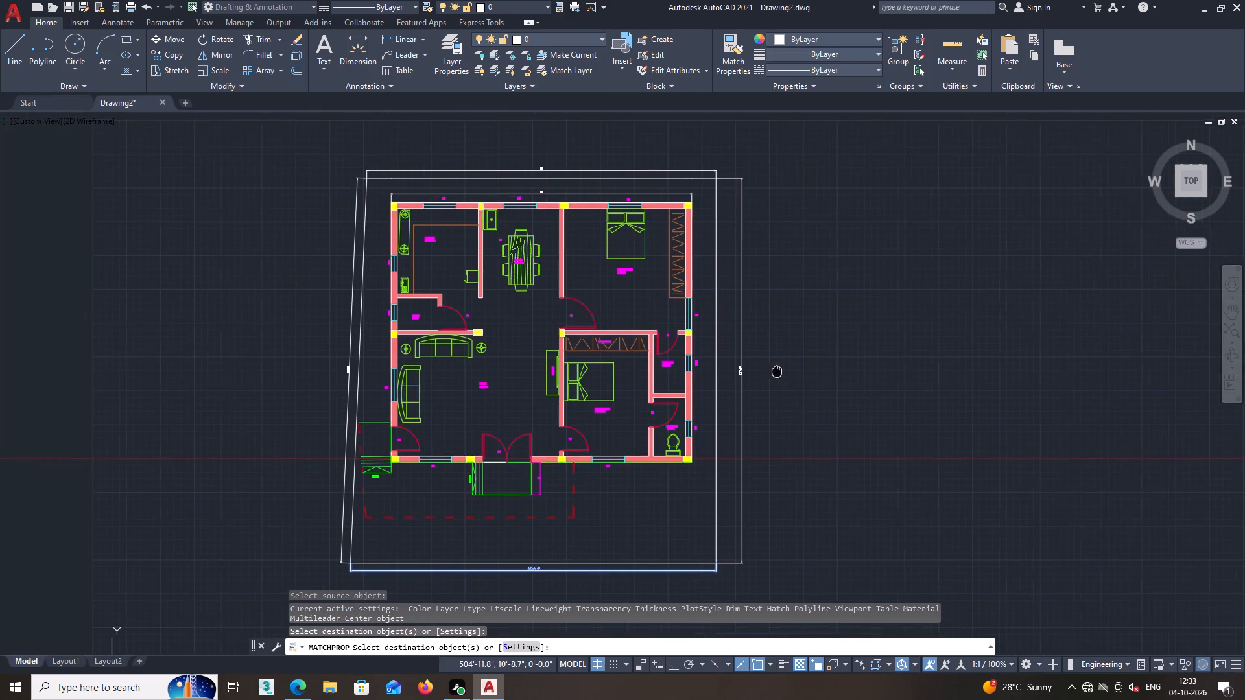
scroll(222, 397, "up", 1)
left_click(423, 351)
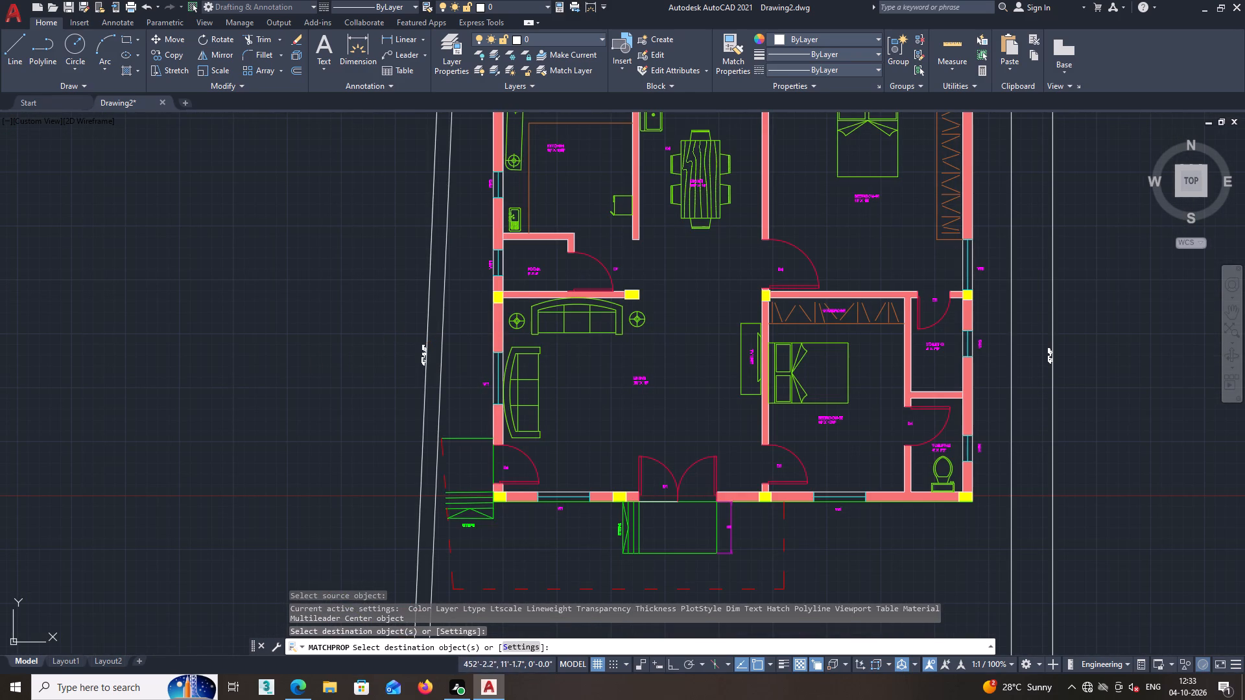
Apply the same matched properties to the dimensions above the house's top wall and the outline's upper line.
middle_click_drag(367, 334, 364, 625)
middle_click_drag(361, 487, 358, 500)
scroll(709, 369, "up", 2)
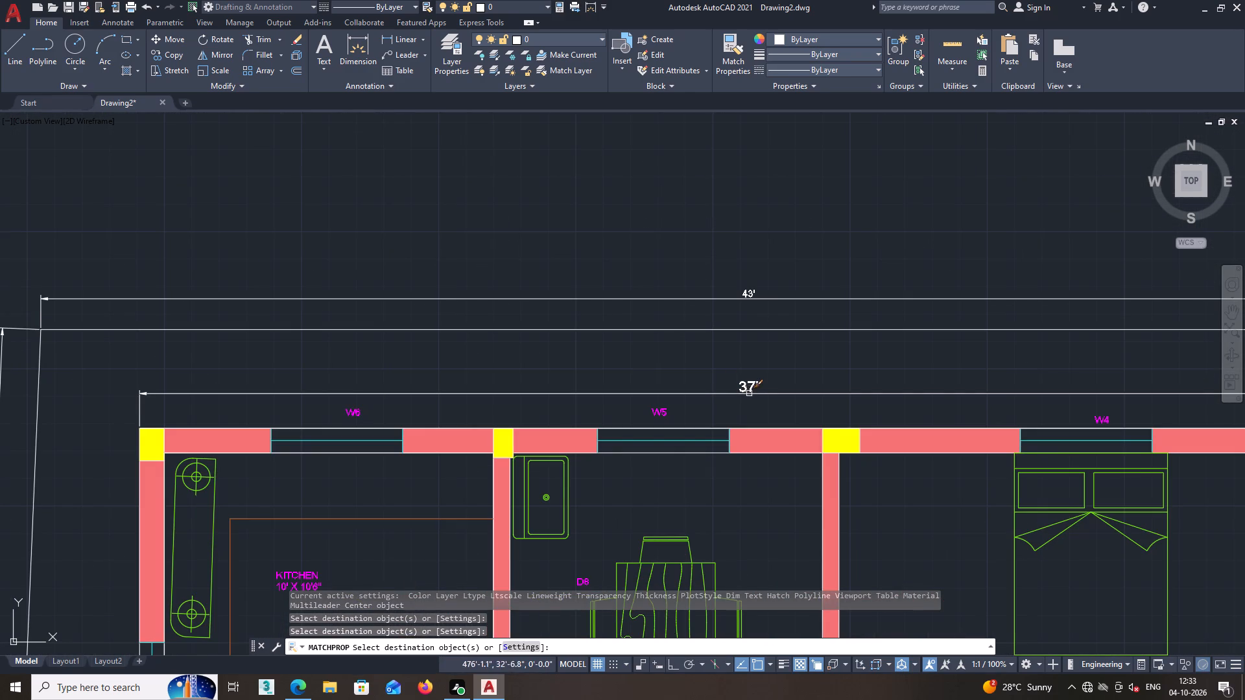
left_click(746, 390)
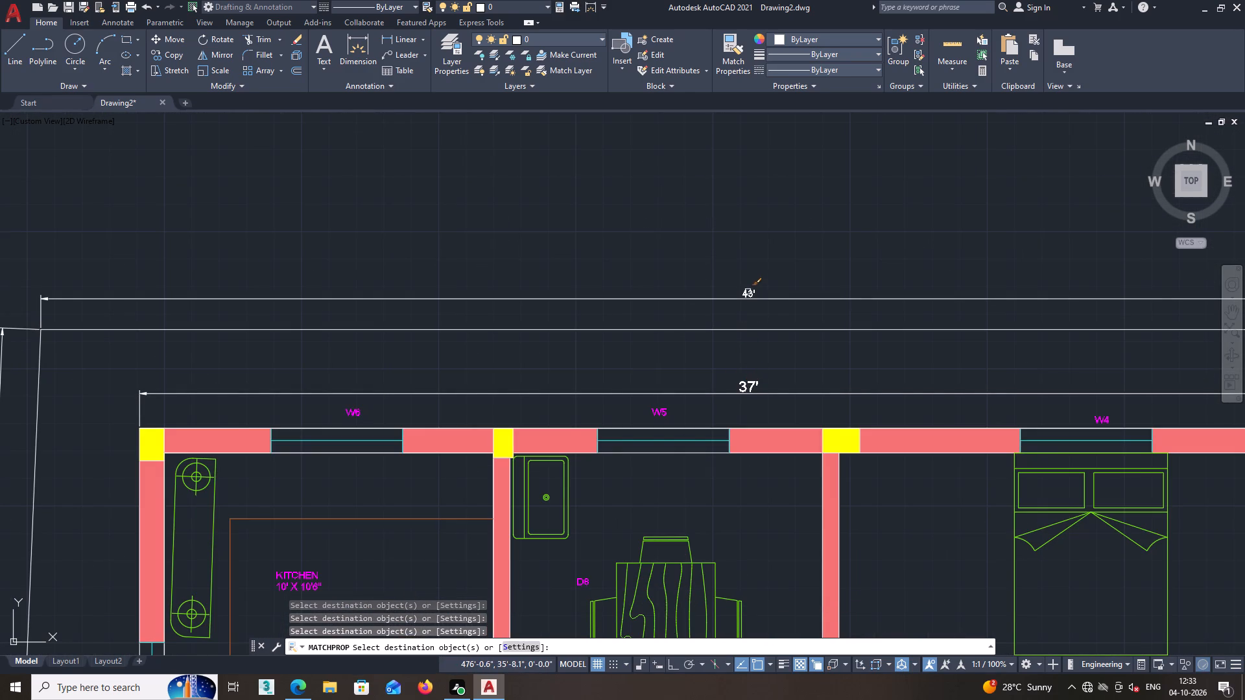
left_click(748, 292)
Inspect the dimension text around the house and outline for consistent size, and finish the property matching.
middle_click_drag(795, 313, 795, 326)
scroll(795, 313, "down", 2)
middle_click_drag(799, 374, 582, 296)
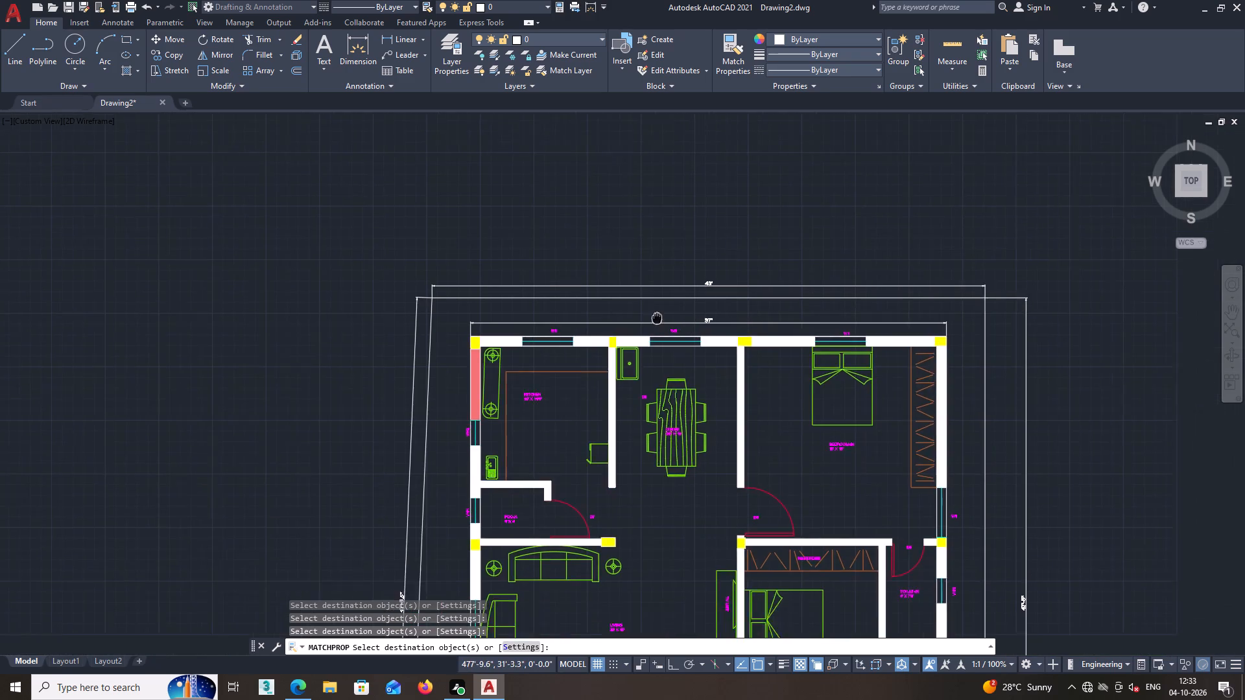
middle_click_drag(582, 296, 580, 296)
scroll(814, 473, "up", 1)
middle_click_drag(803, 434, 772, 278)
middle_click_drag(810, 421, 798, 312)
scroll(787, 388, "down", 1)
scroll(801, 491, "down", 1)
middle_click_drag(735, 548, 739, 576)
middle_click_drag(690, 574, 695, 607)
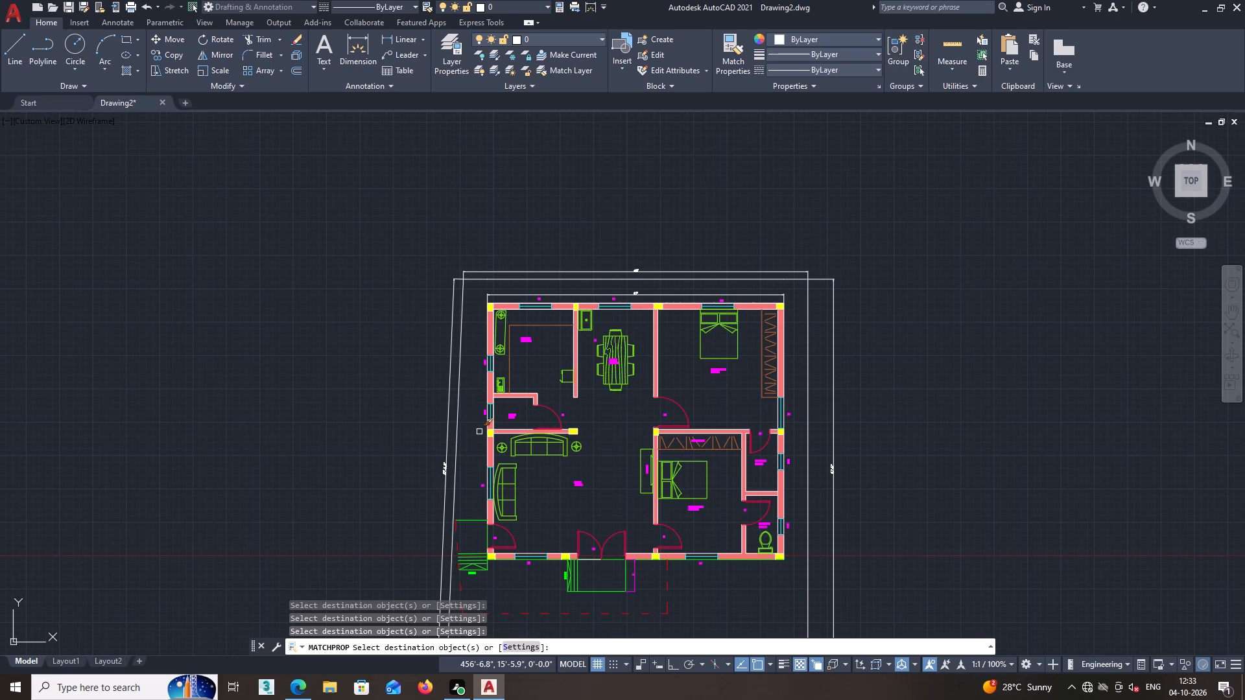
scroll(621, 286, "up", 1)
scroll(676, 304, "up", 2)
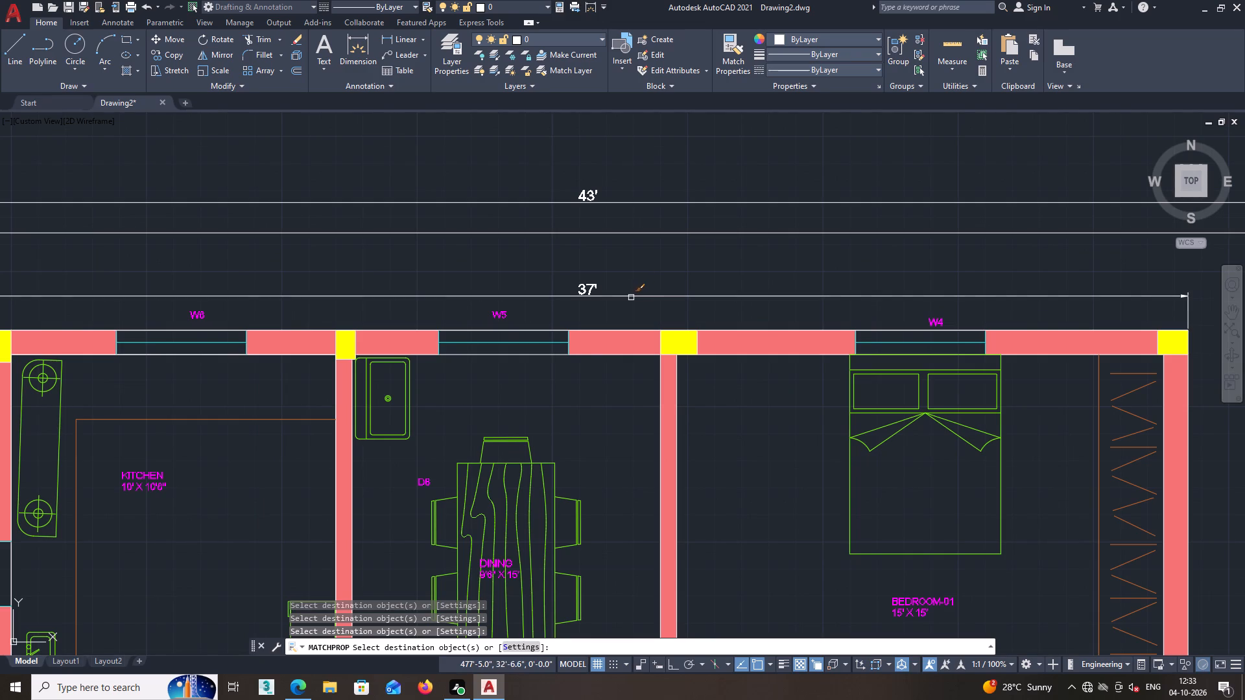
key("space")
Add a vertical linear dimension between the upper and lower outer corners of the house's east wall, about 1'-9" outside the wall.
scroll(643, 360, "down", 1)
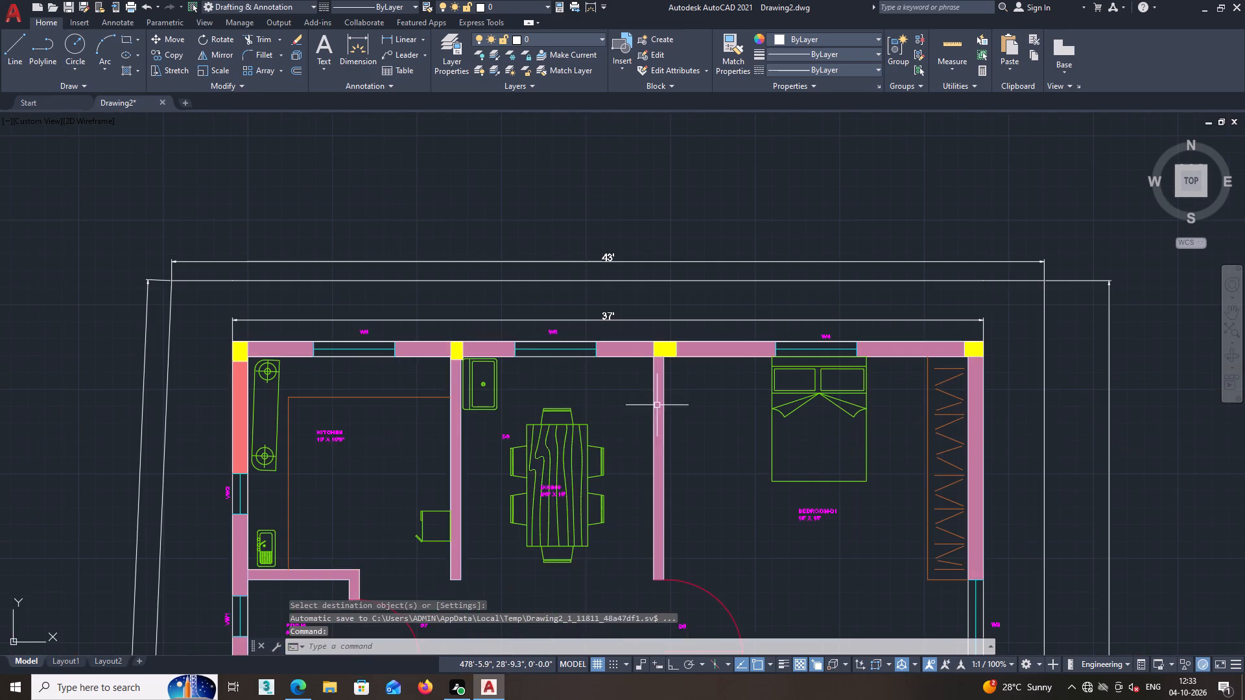
middle_click_drag(675, 455, 606, 401)
middle_click_drag(634, 428, 593, 397)
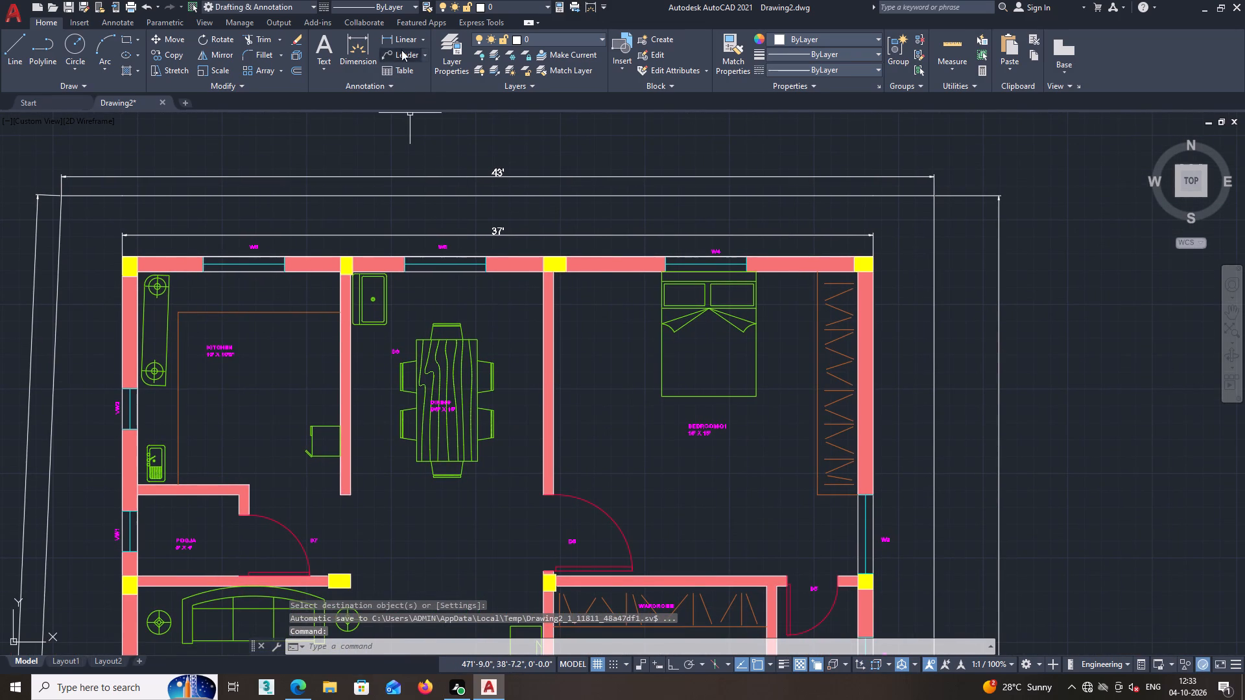
left_click(398, 37)
middle_click_drag(694, 259, 608, 235)
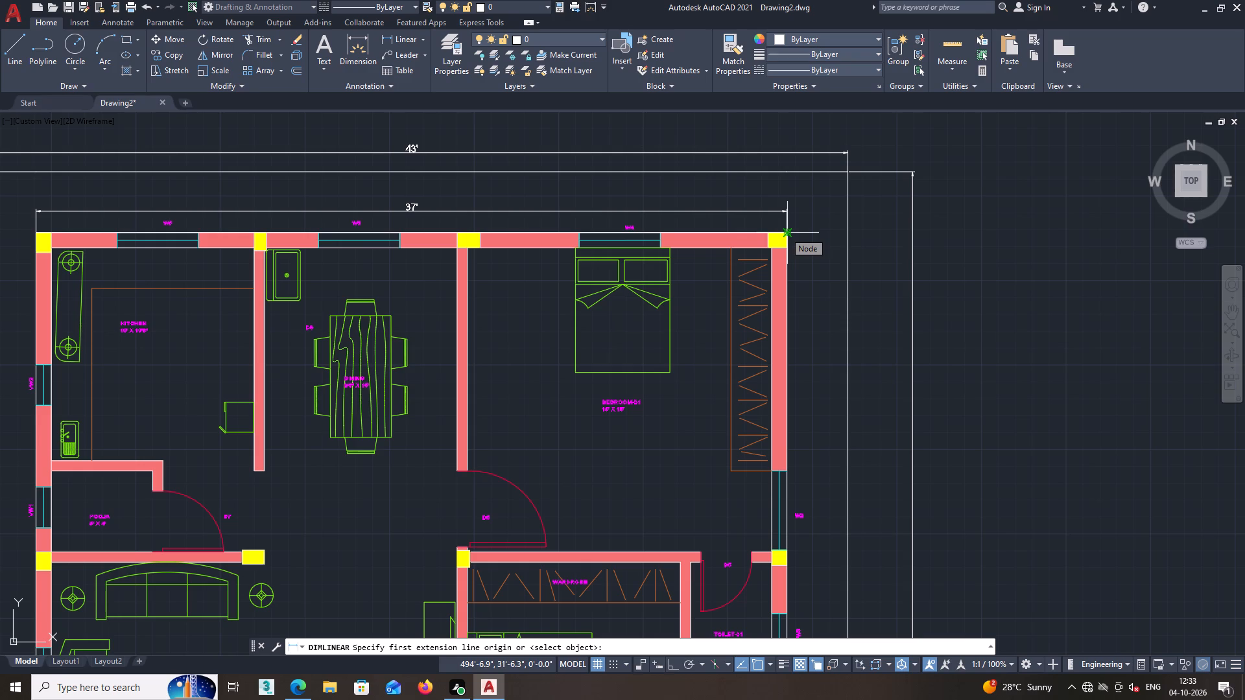
left_click(785, 232)
middle_click_drag(802, 435, 800, 418)
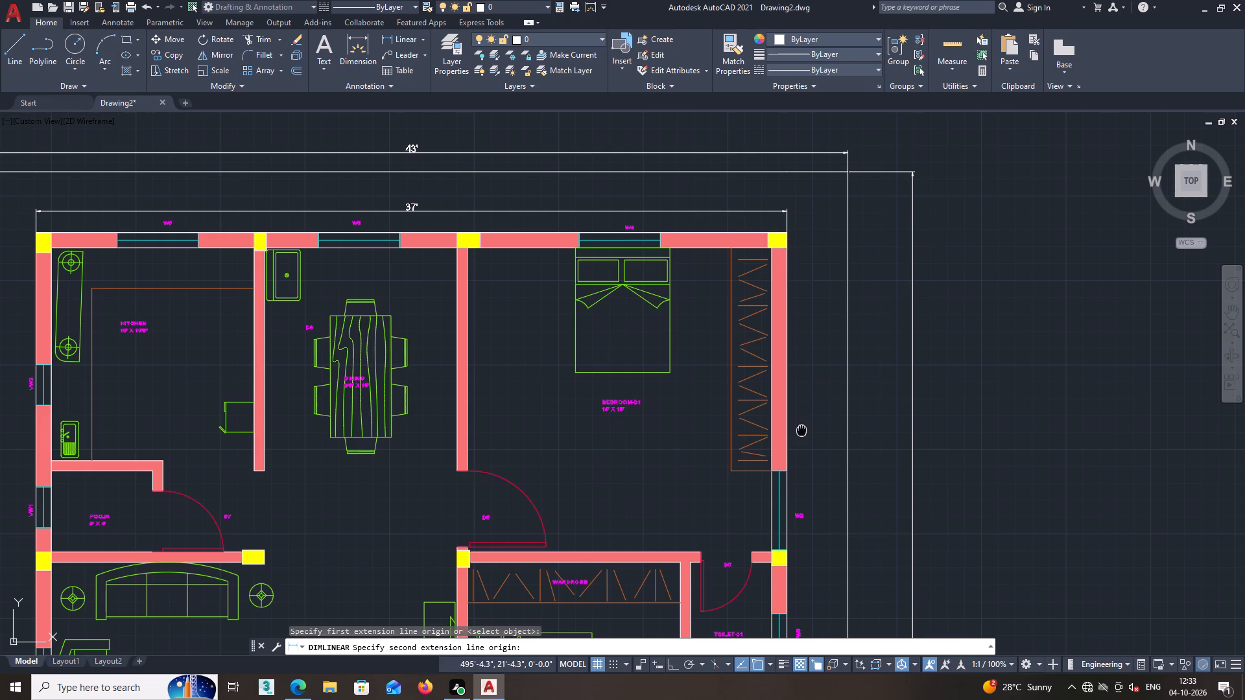
middle_click_drag(800, 418, 771, 259)
middle_click_drag(766, 452, 730, 241)
middle_click_drag(752, 390, 741, 337)
scroll(696, 448, "up", 1)
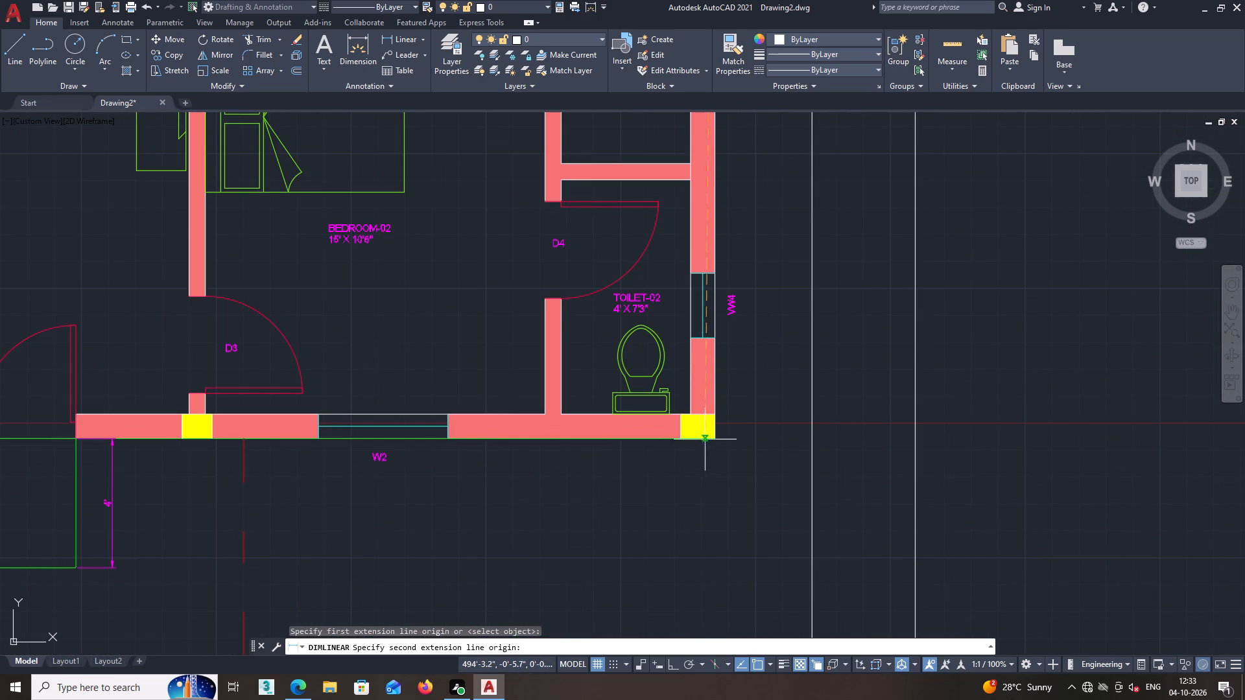
left_click(715, 439)
scroll(770, 431, "down", 1)
middle_click_drag(770, 432, 763, 535)
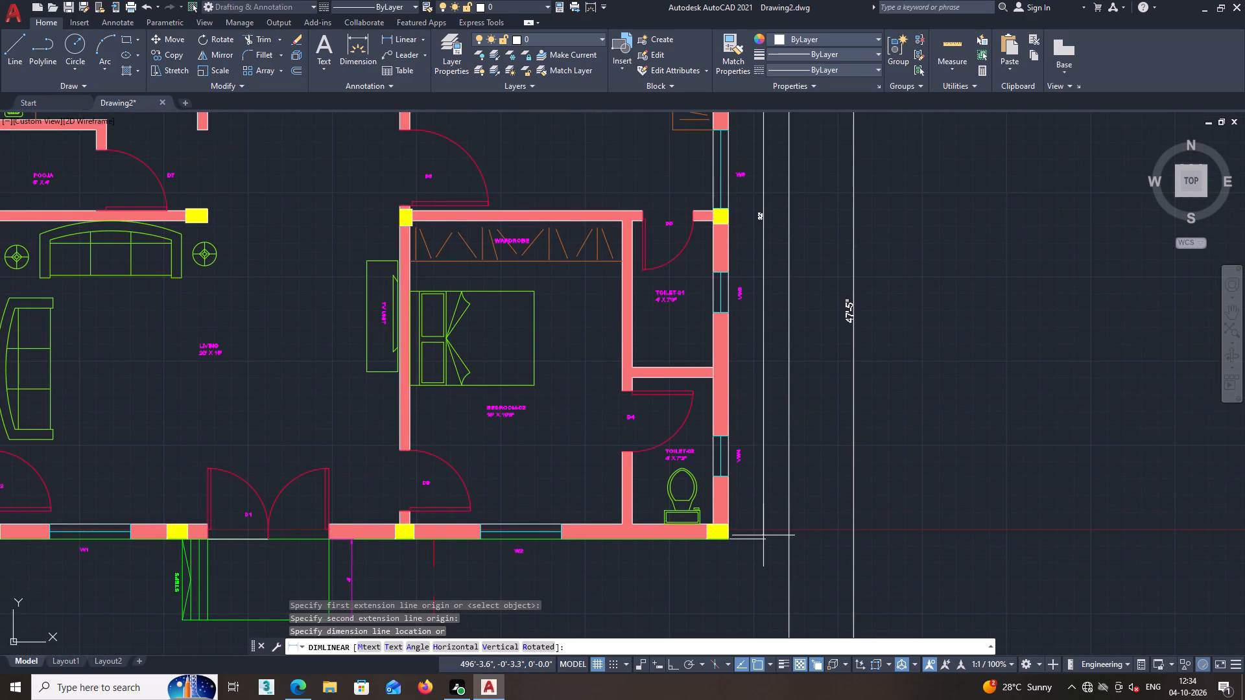
left_click(763, 535)
Match the properties of the outline's straight-side dimension onto the new dimension beside the house's east wall.
scroll(761, 218, "up", 2)
middle_click_drag(758, 221, 749, 367)
scroll(747, 363, "down", 2)
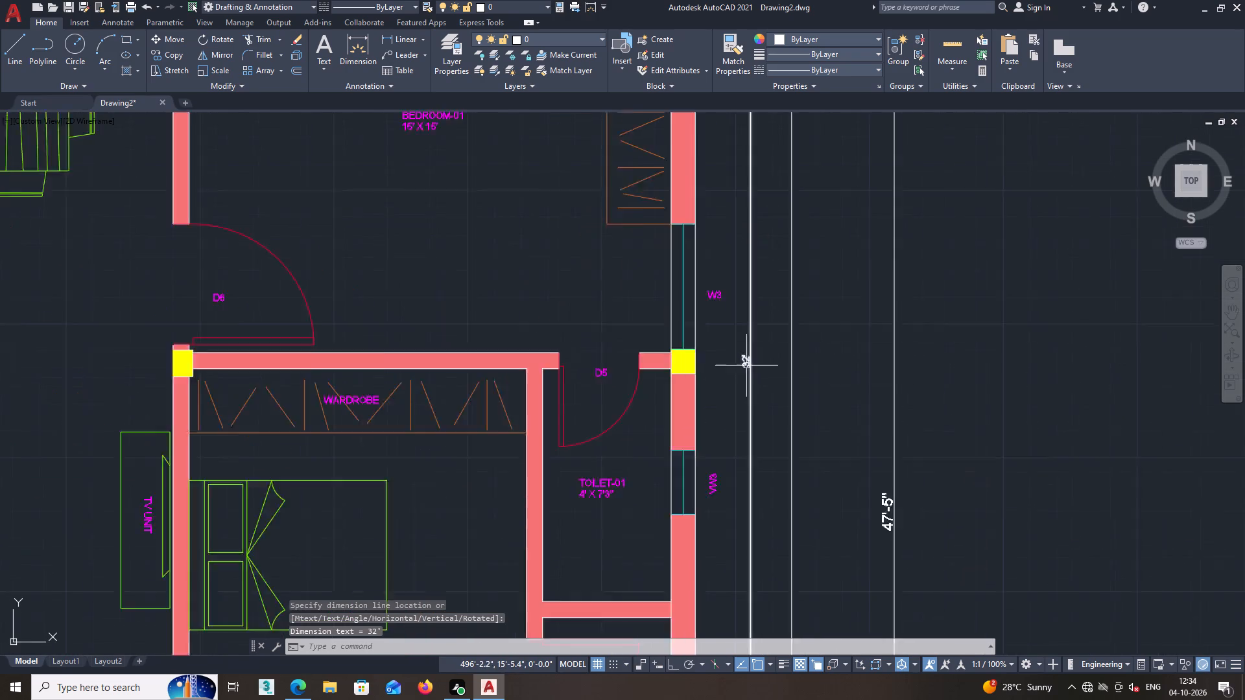
left_click(734, 50)
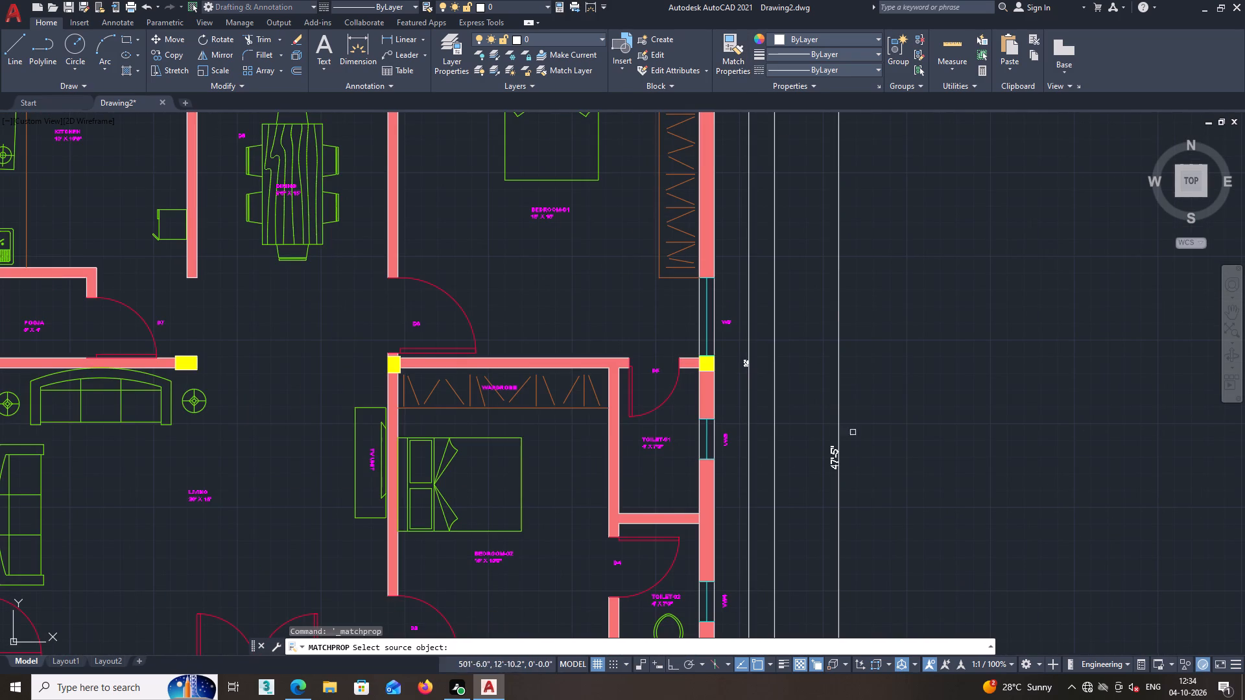
left_click(833, 465)
left_click(748, 359)
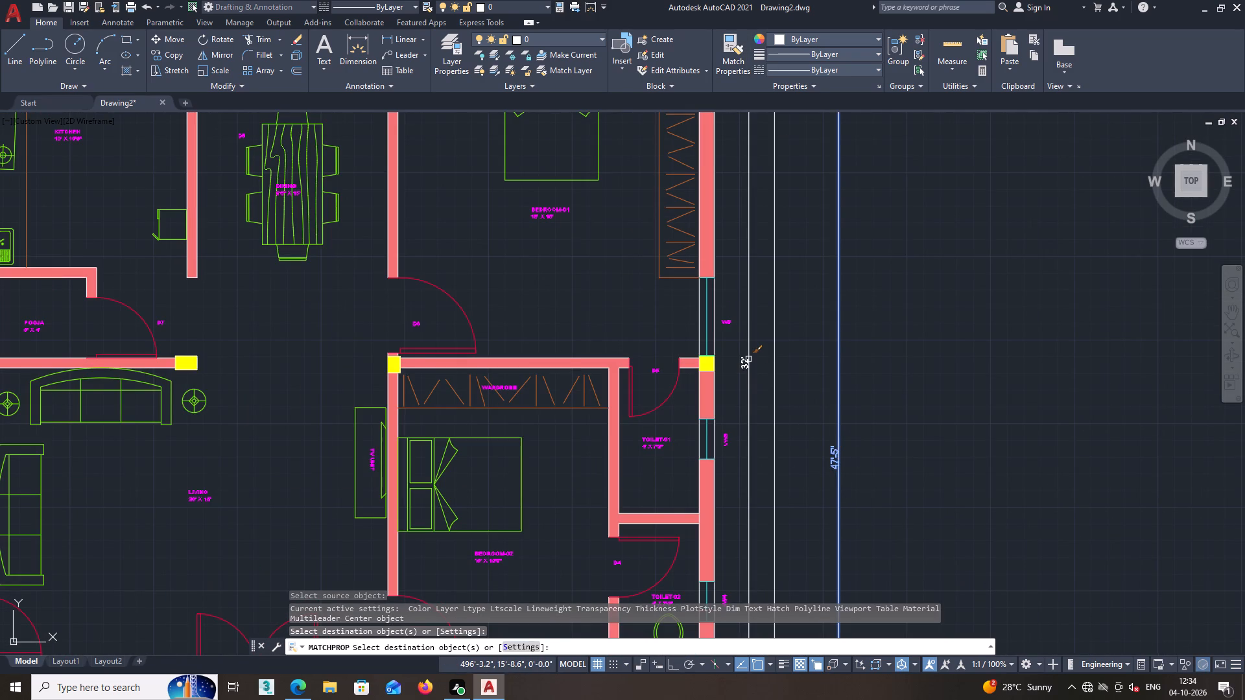
key("Escape")
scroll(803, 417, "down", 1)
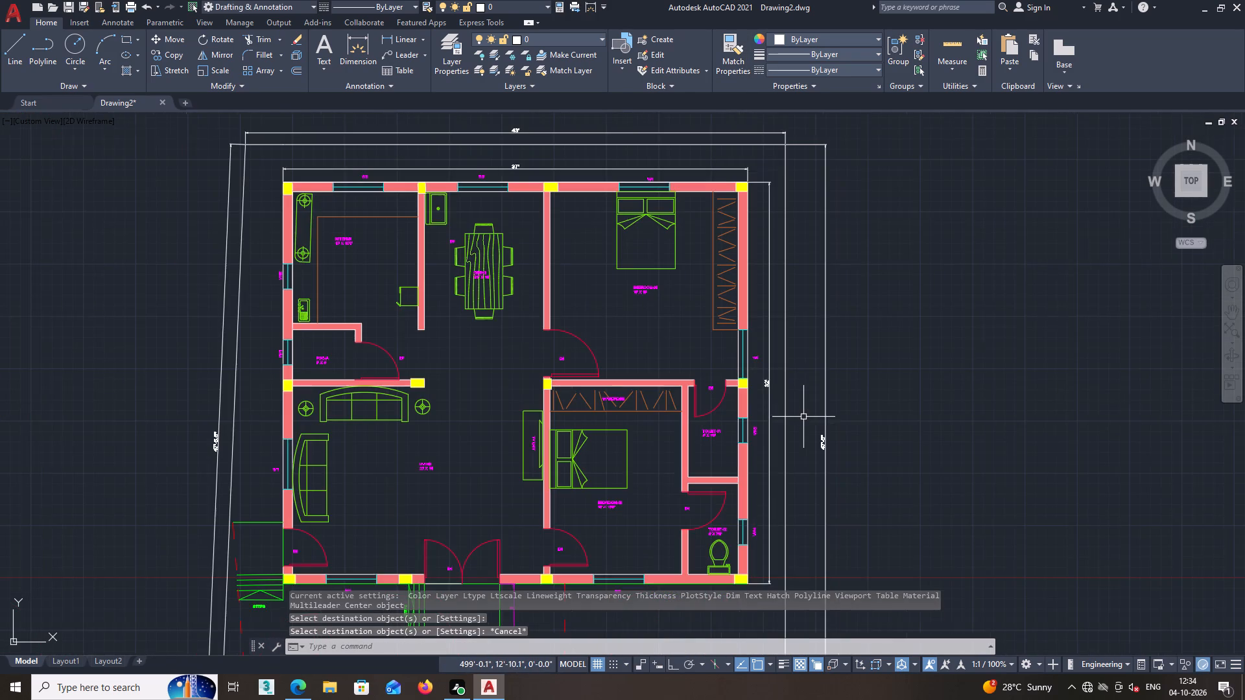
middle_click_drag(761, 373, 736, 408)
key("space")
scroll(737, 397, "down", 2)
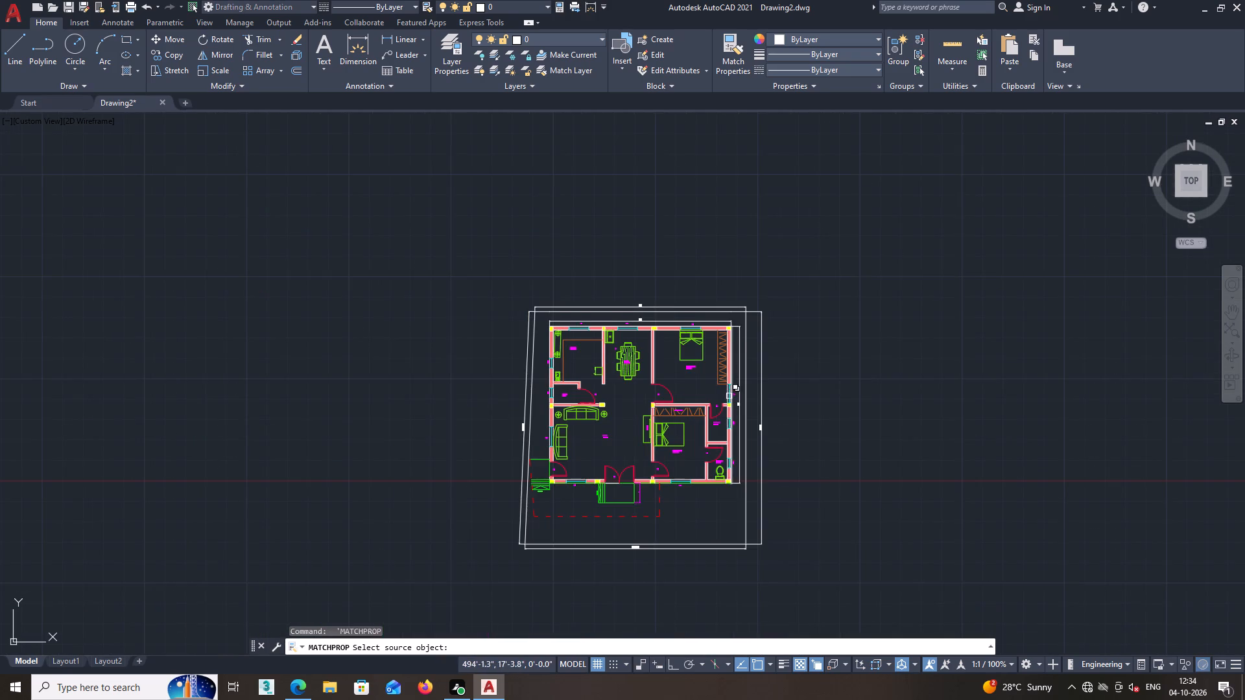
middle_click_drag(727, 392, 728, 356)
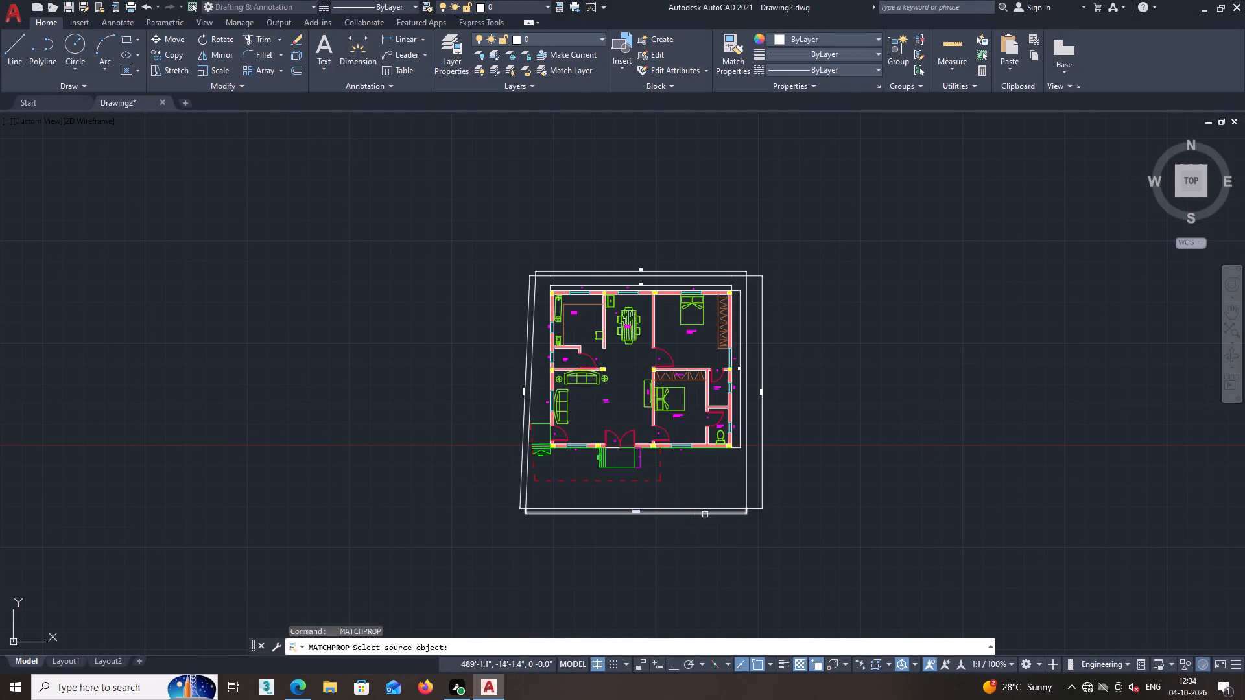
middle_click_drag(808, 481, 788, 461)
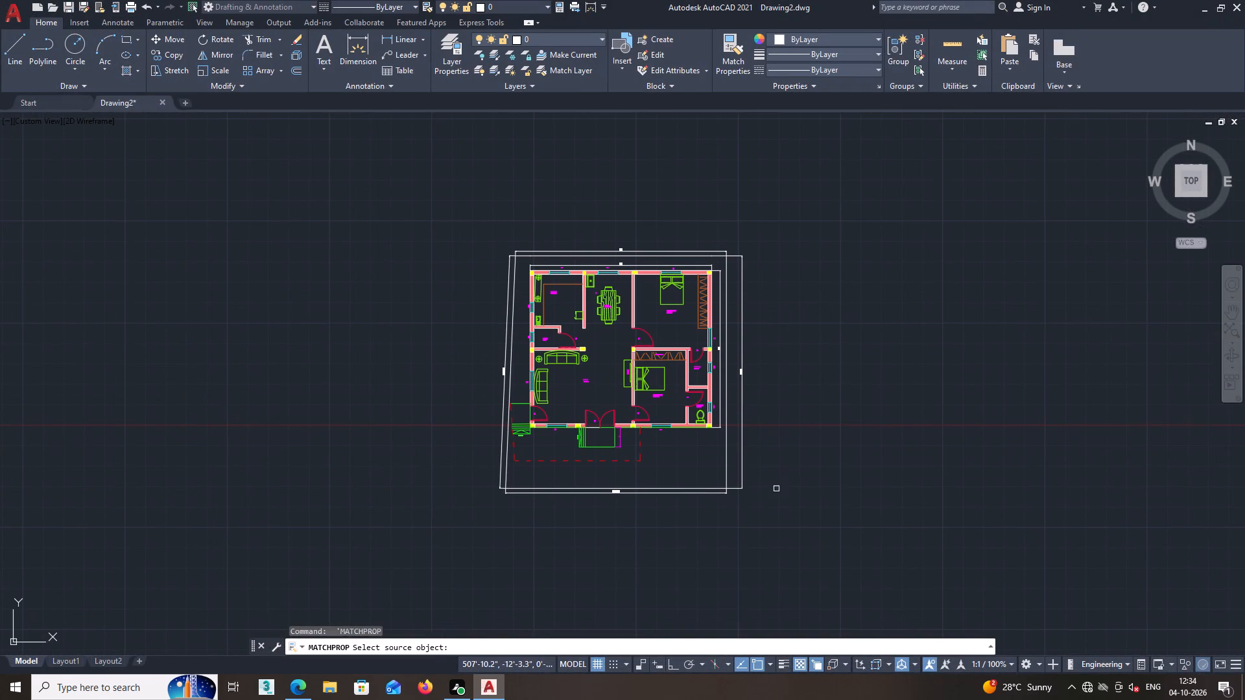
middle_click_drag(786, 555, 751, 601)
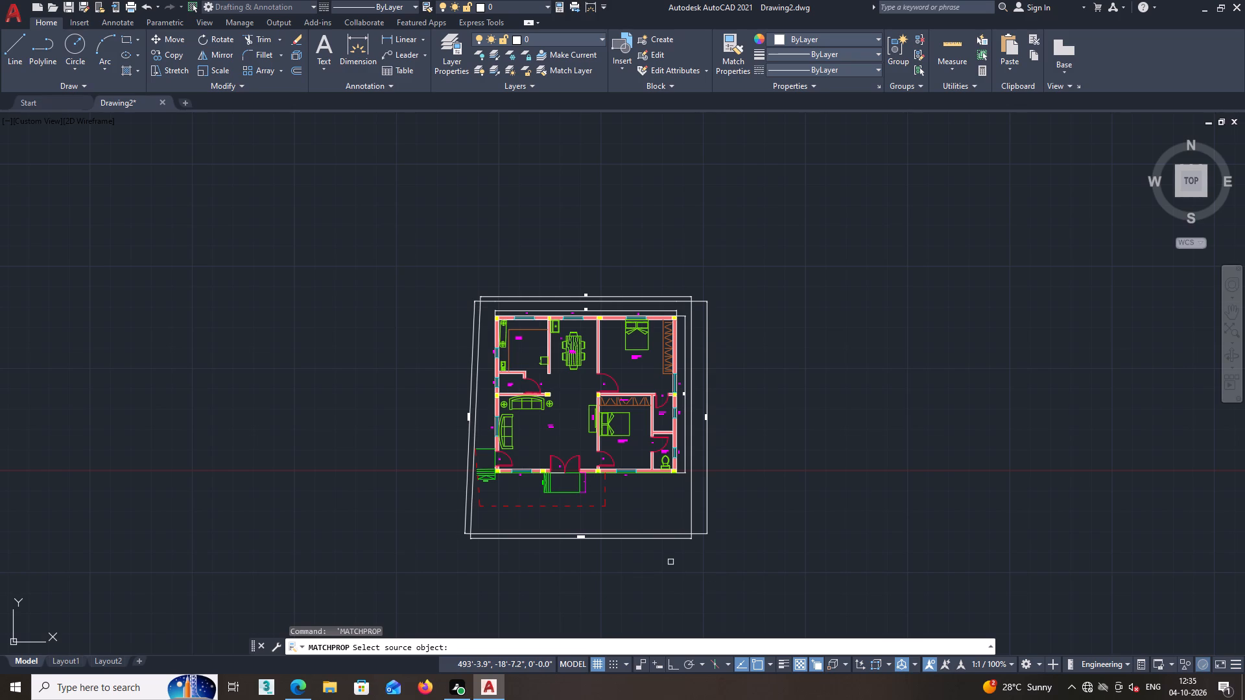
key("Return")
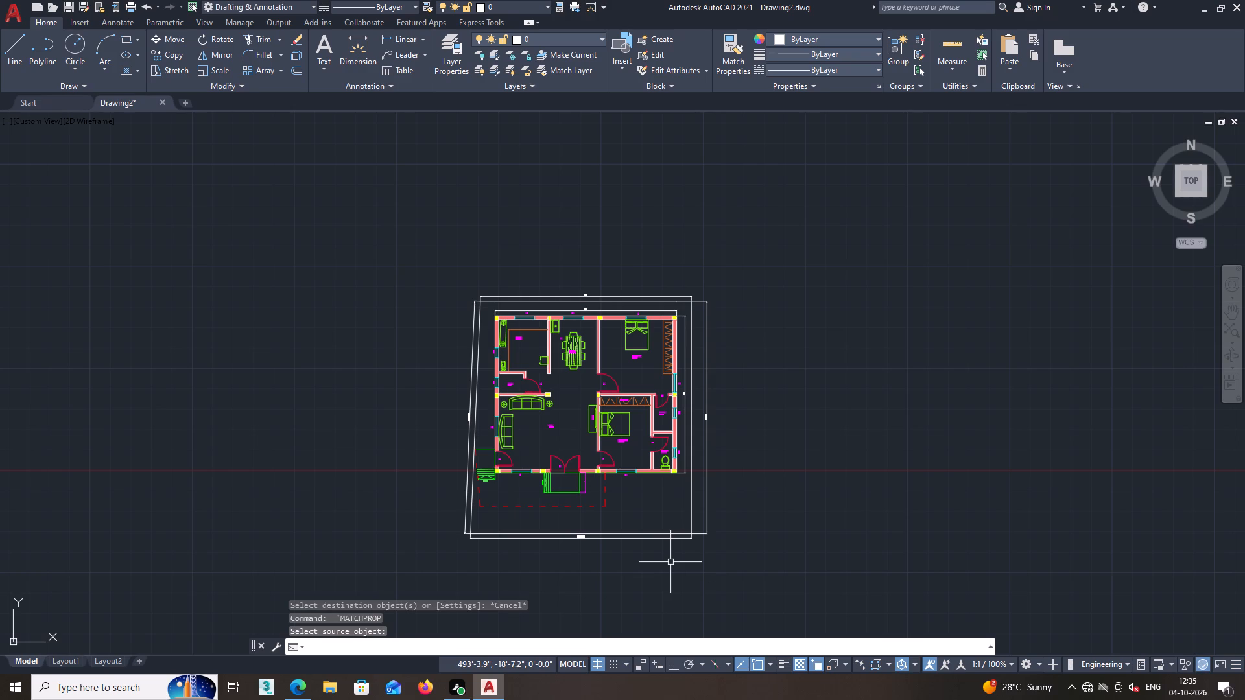
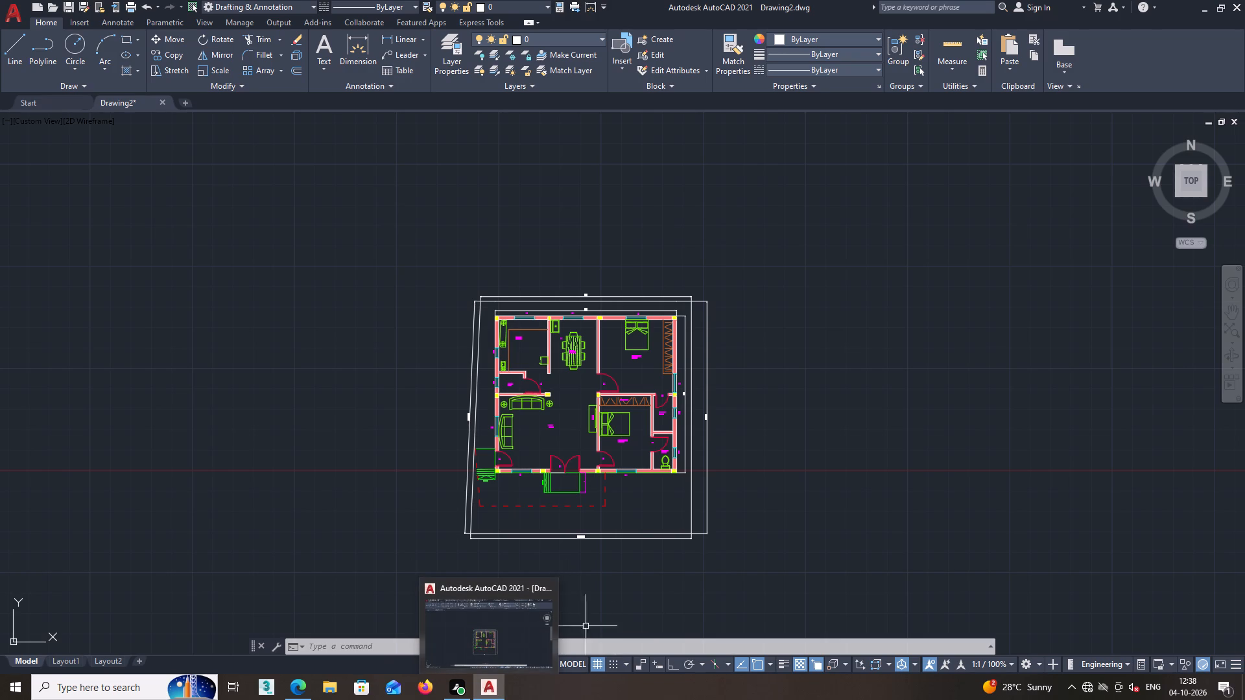
Place a vertical construction line in the empty space east of the outline and its east-side dimension, clear of the floor plan.
scroll(708, 566, "down", 1)
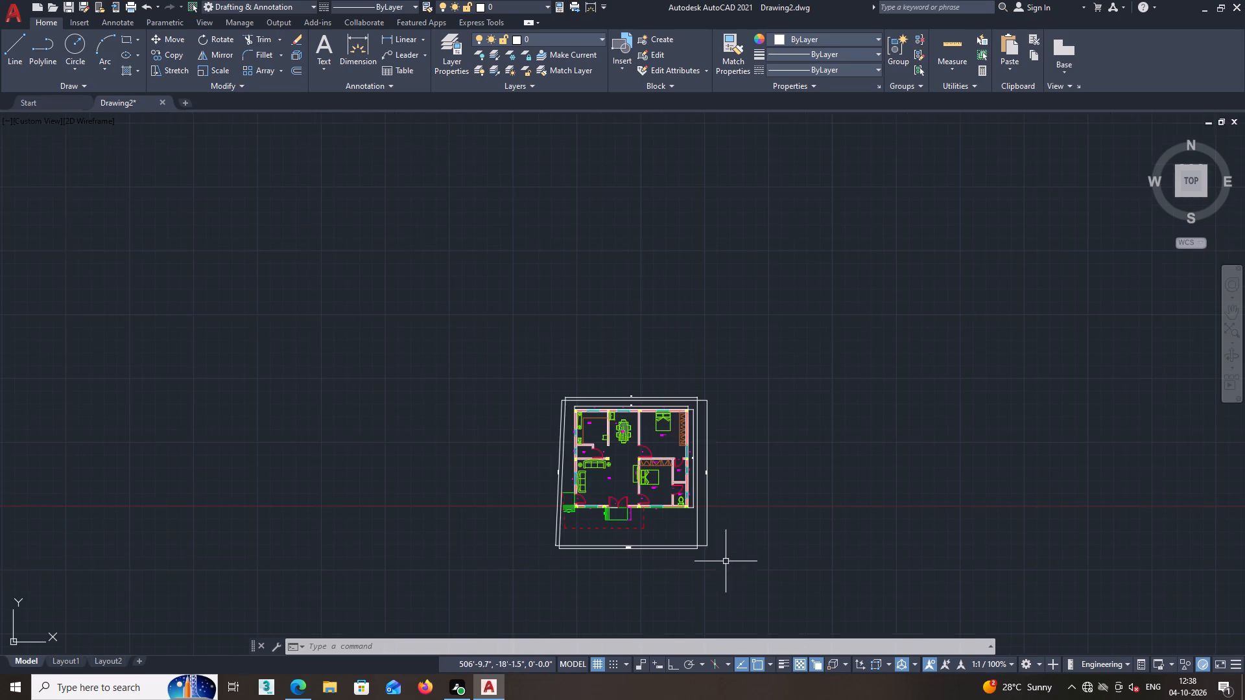
middle_click_drag(741, 553, 586, 547)
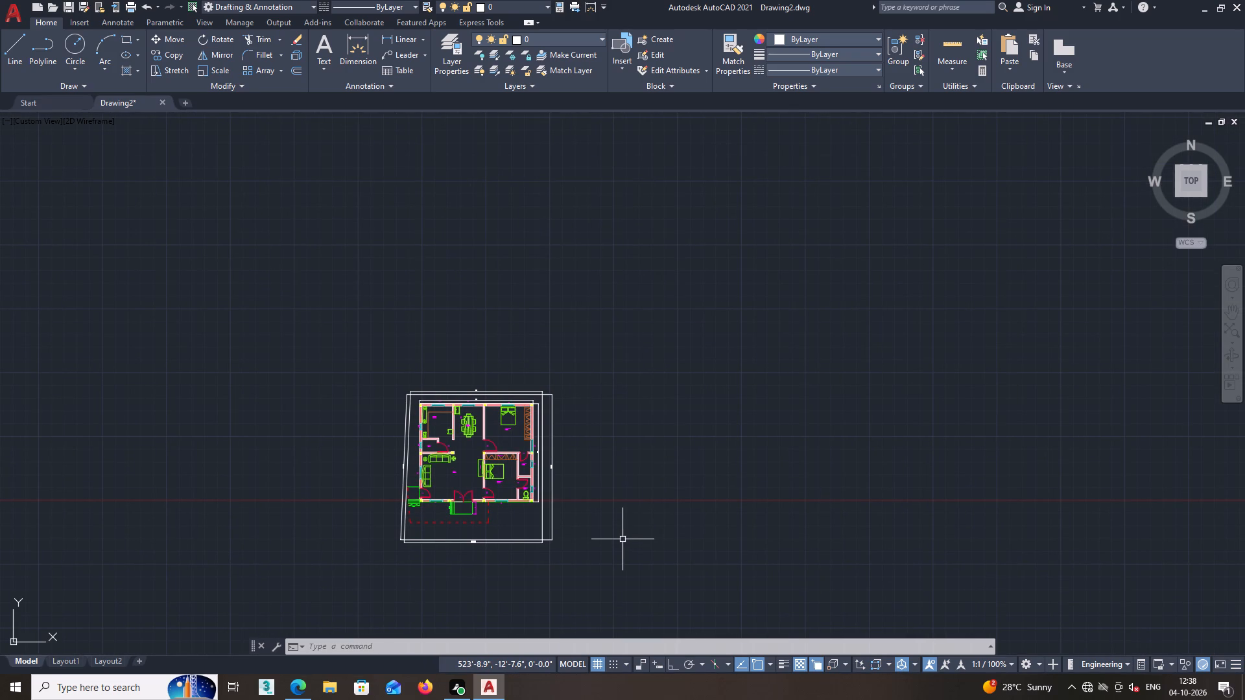
middle_click_drag(619, 537, 576, 526)
scroll(487, 519, "up", 1)
middle_click_drag(567, 513, 548, 509)
type("XL")
key("Return")
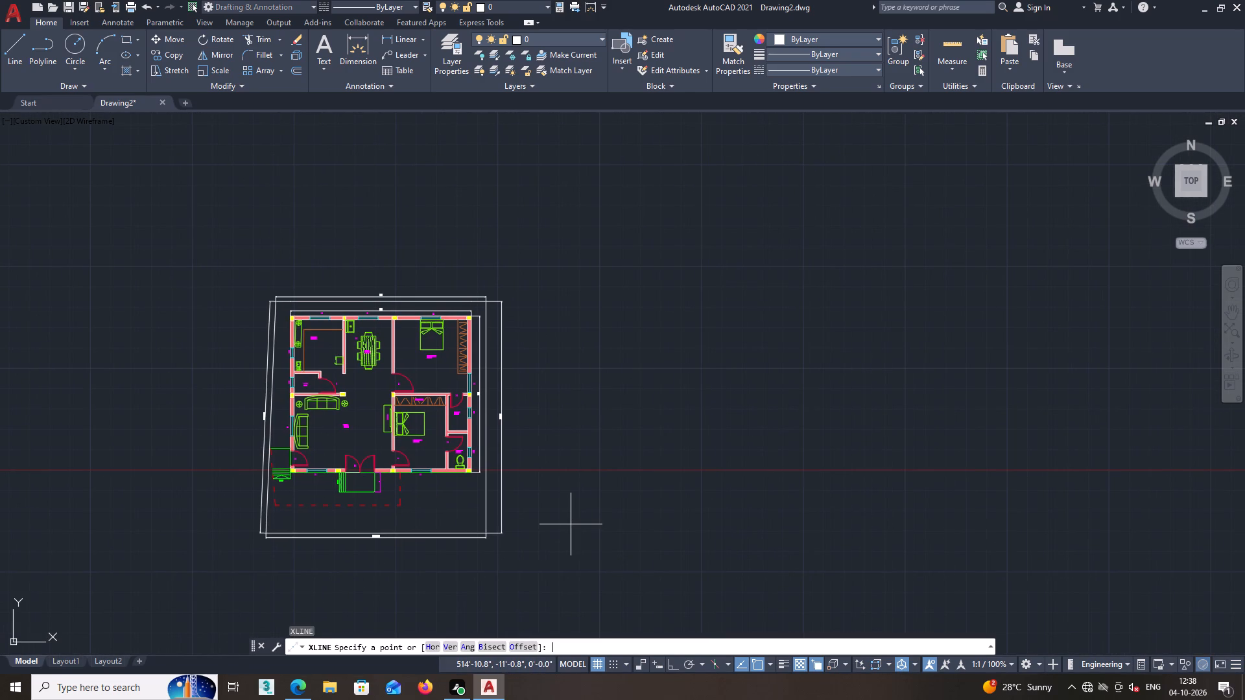
key("v")
key("Return")
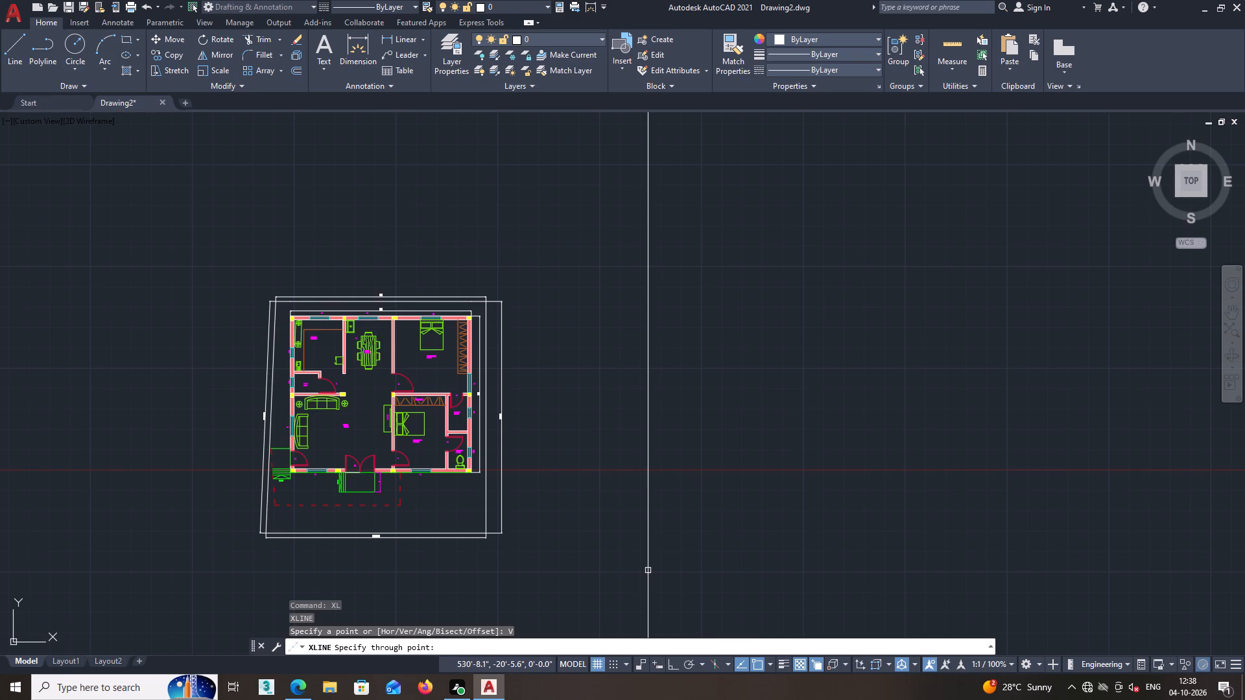
middle_click_drag(683, 581, 618, 574)
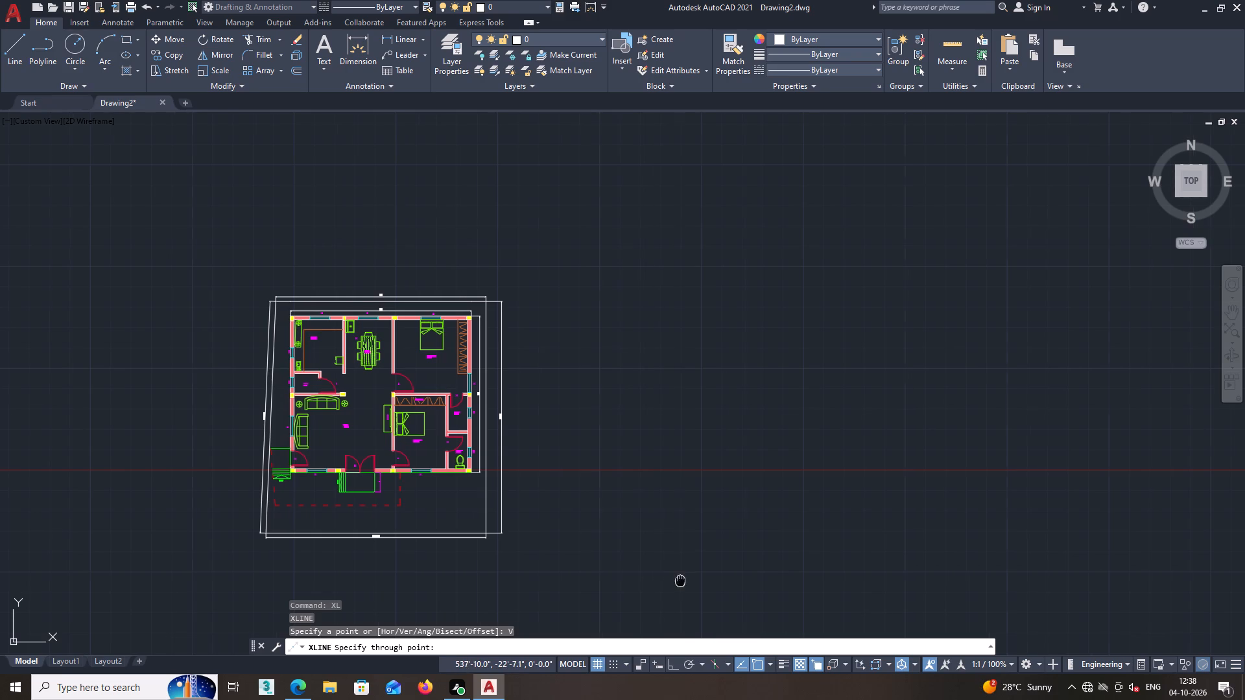
middle_click_drag(618, 574, 602, 572)
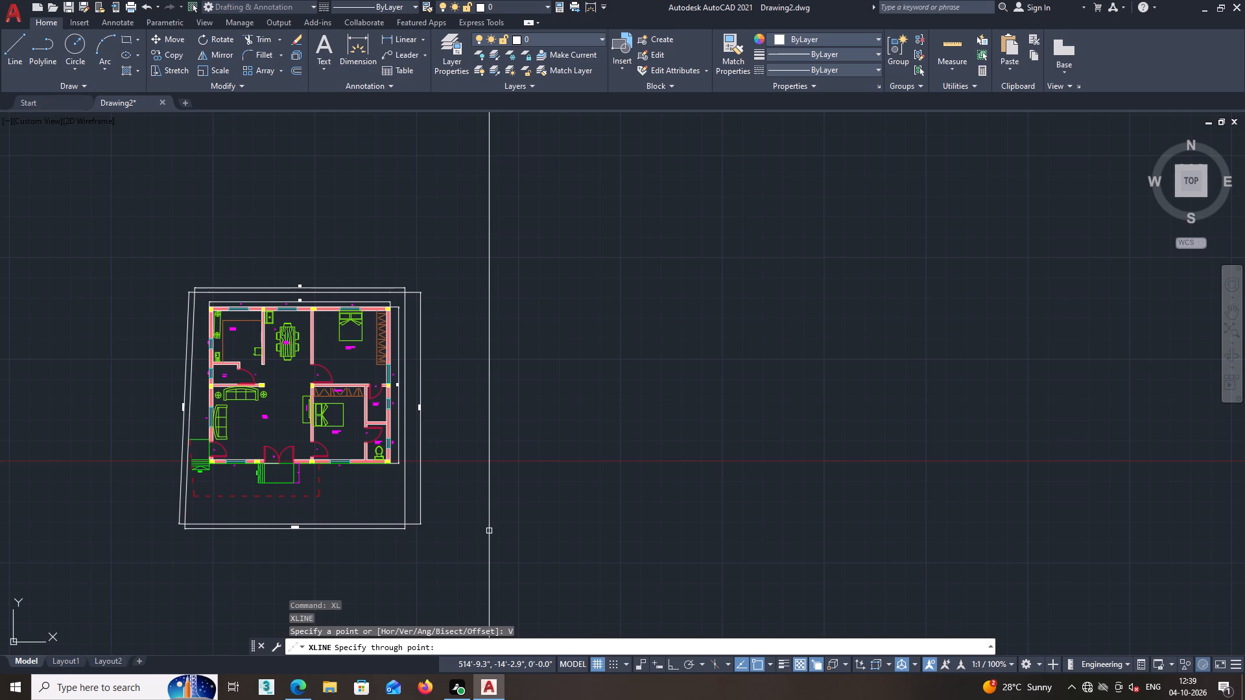
left_click(489, 531)
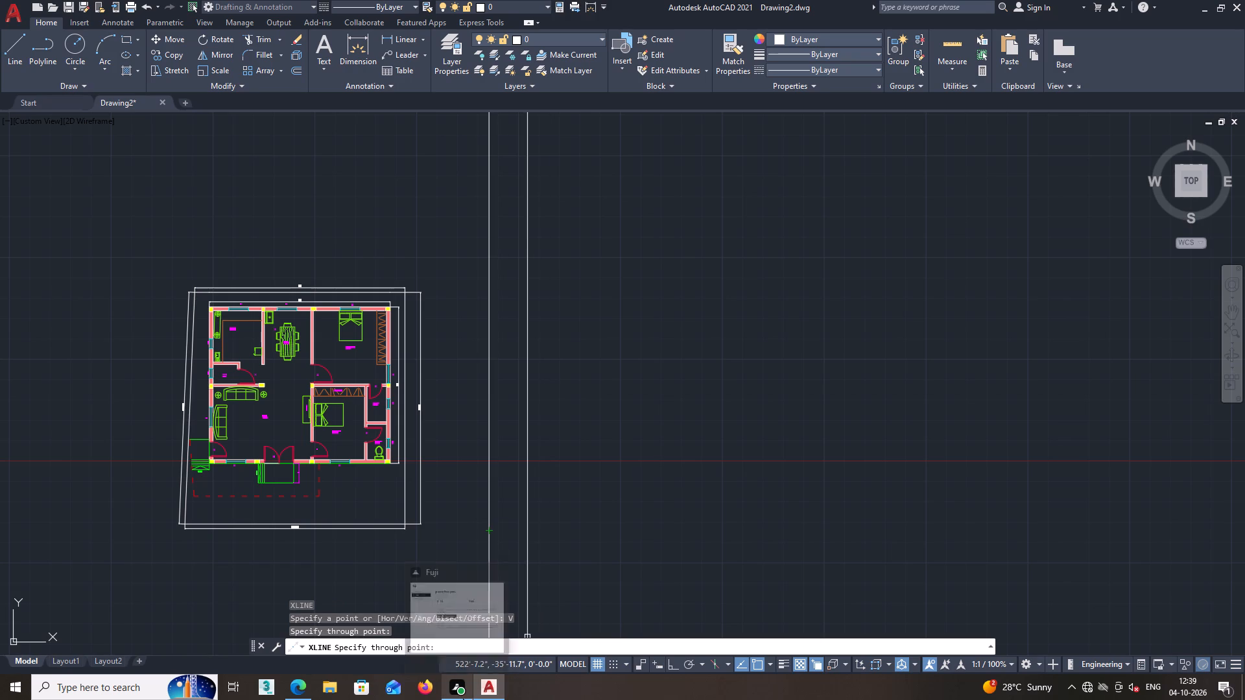
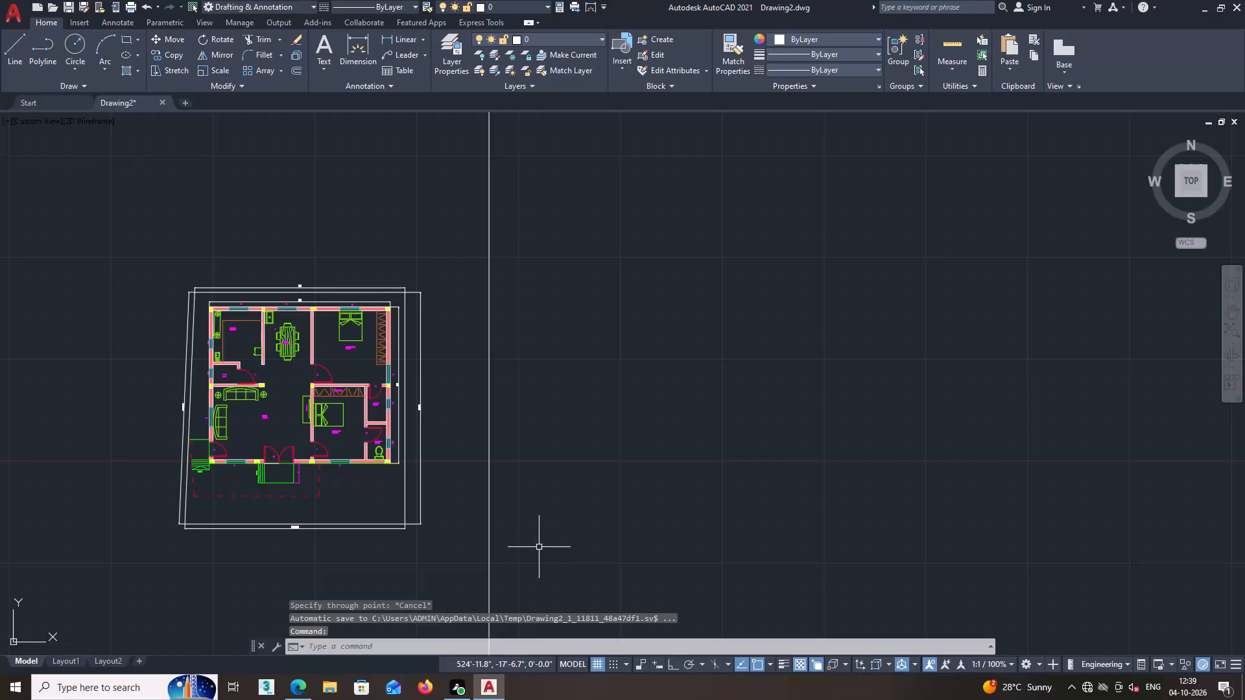
Place a horizontal construction line through the southeast corner of the plot outline, crossing the vertical construction line.
key("space")
type("H'")
key("Return")
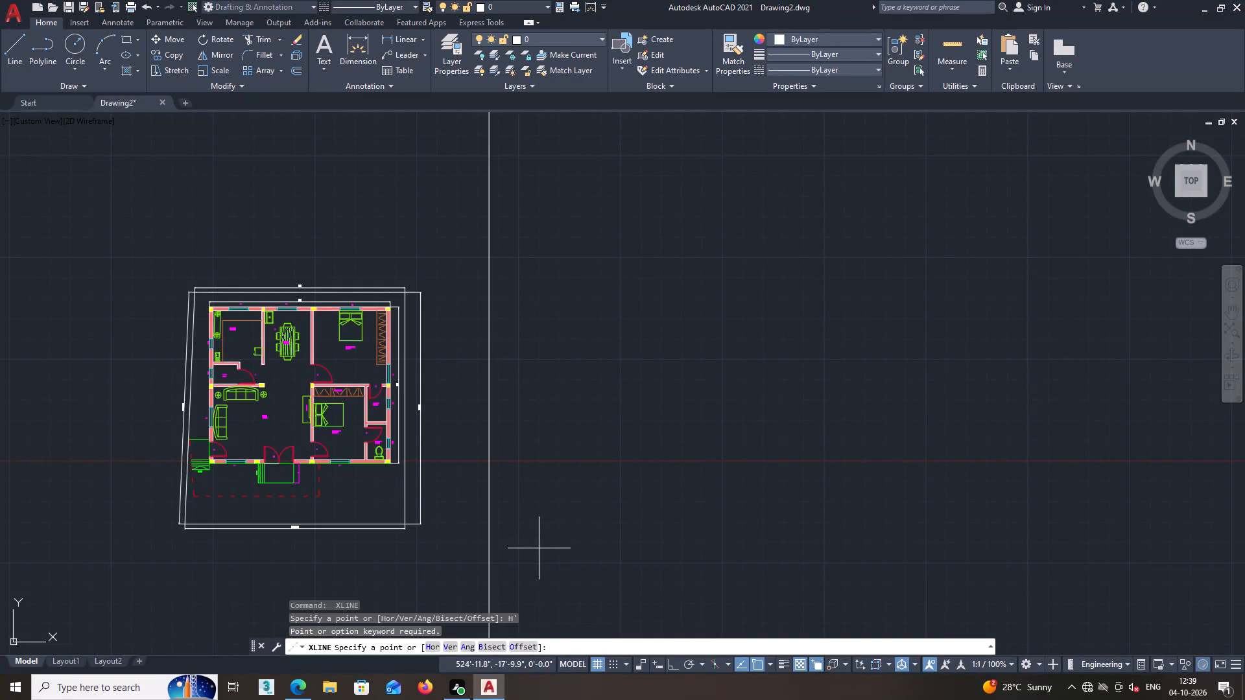
key("Return")
key("space")
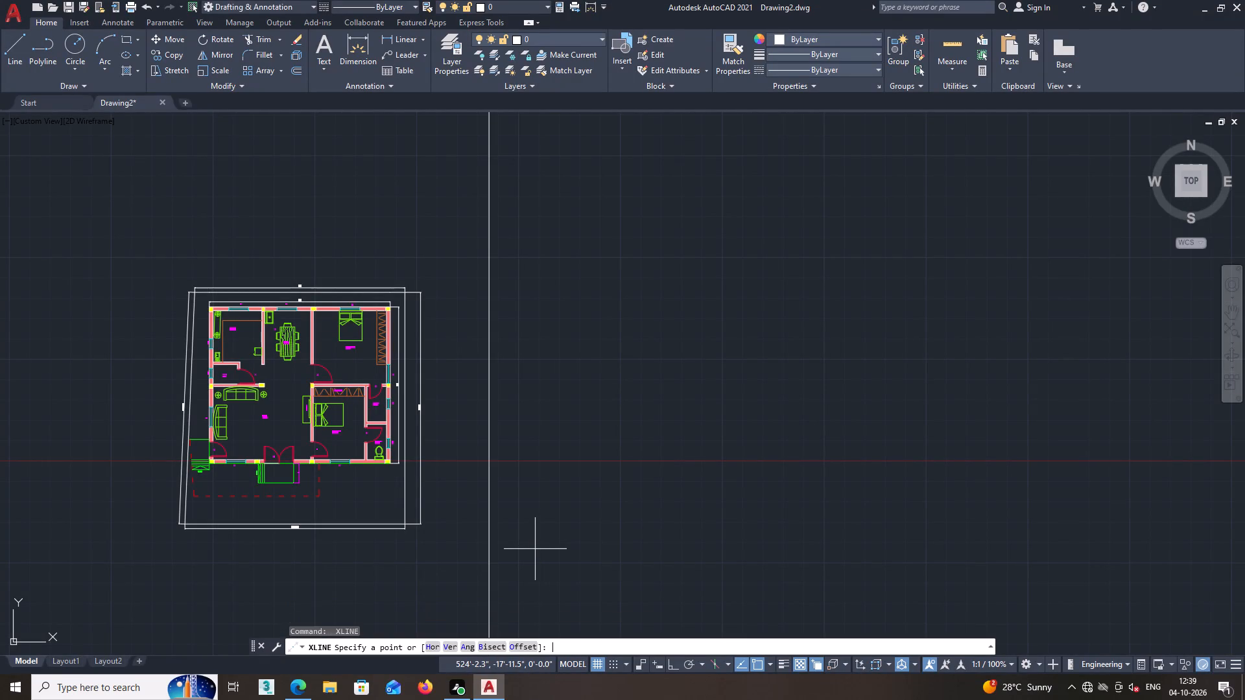
type("H")
key("Return")
scroll(458, 532, "up", 1)
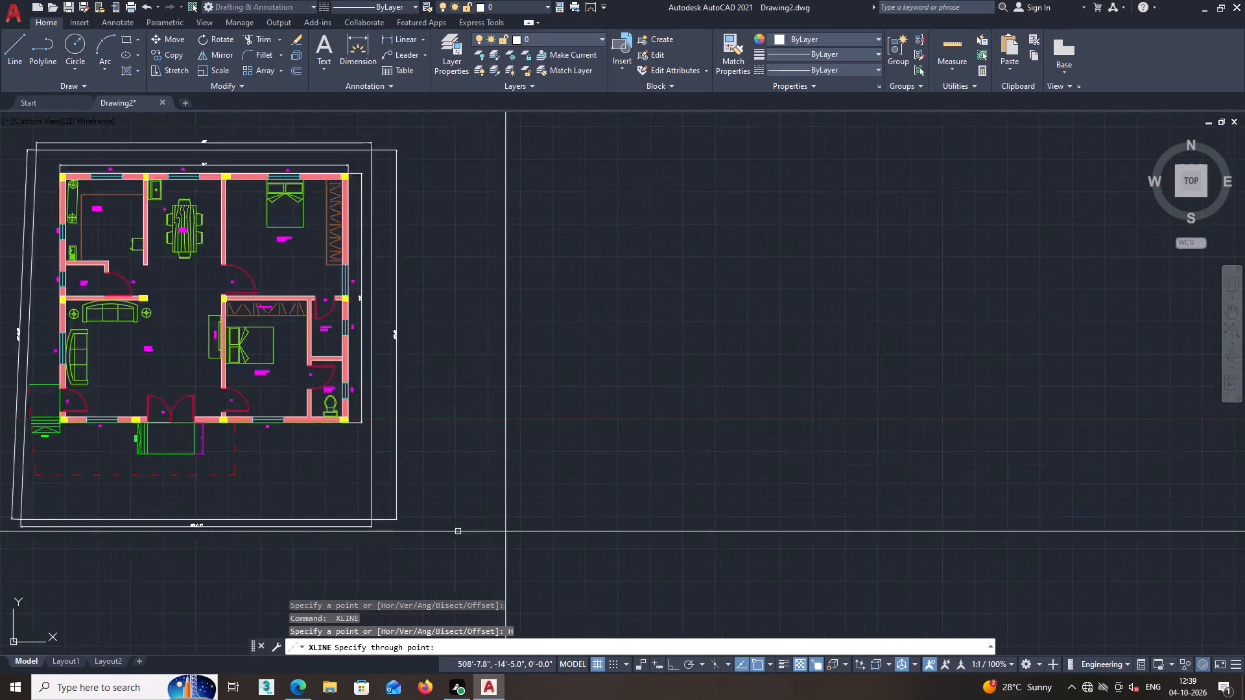
scroll(458, 531, "up", 1)
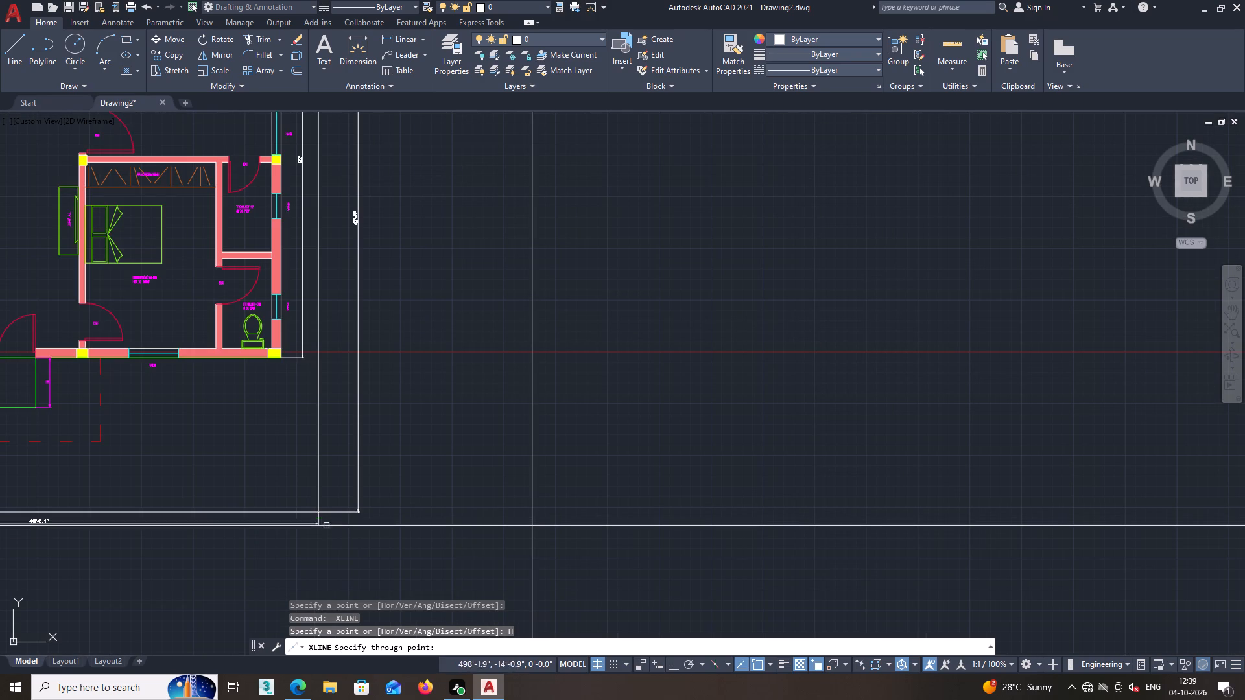
scroll(344, 513, "down", 2)
middle_click_drag(351, 519, 397, 511)
scroll(386, 513, "up", 2)
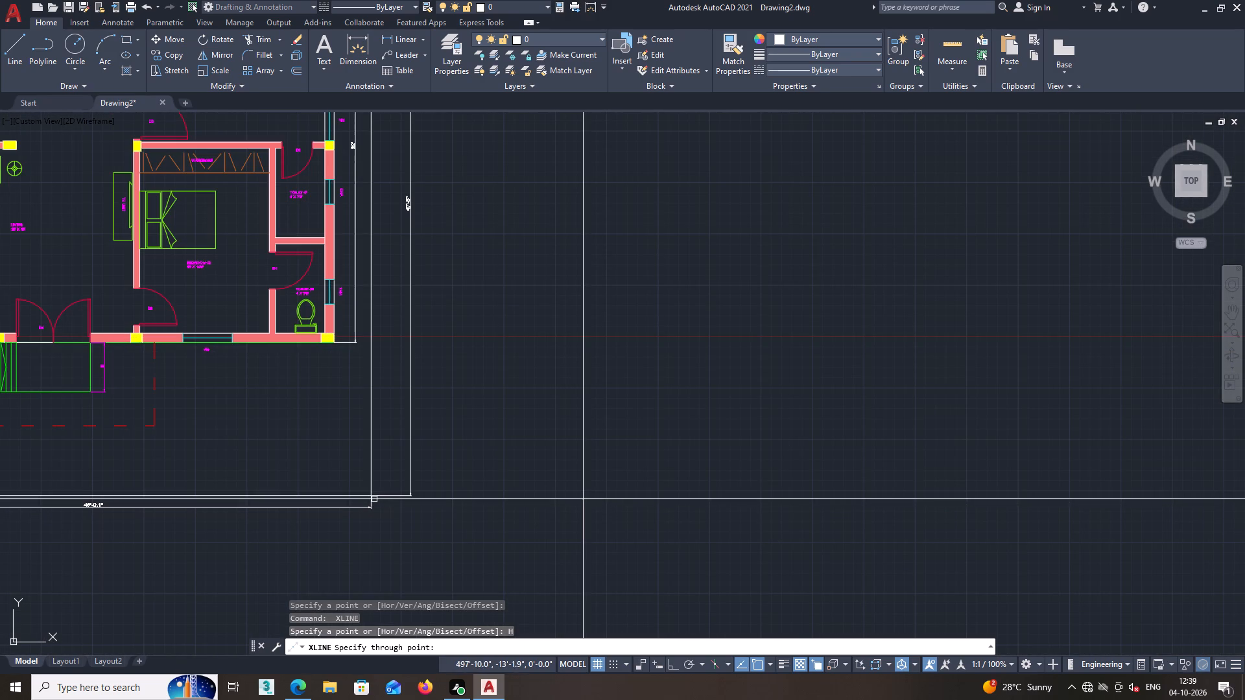
left_click(371, 496)
key("Escape")
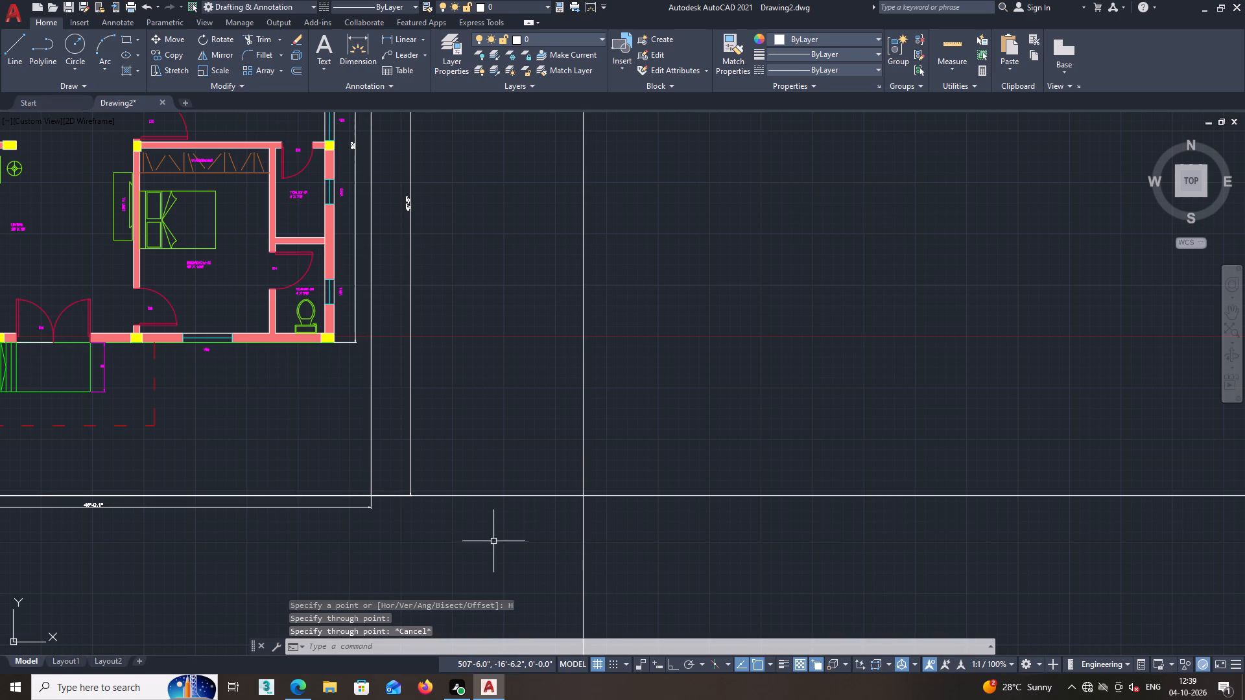
Trim away the part of the horizontal construction line that lies west of the vertical construction line.
type("TR")
key("Return")
left_click(515, 463)
left_click(493, 539)
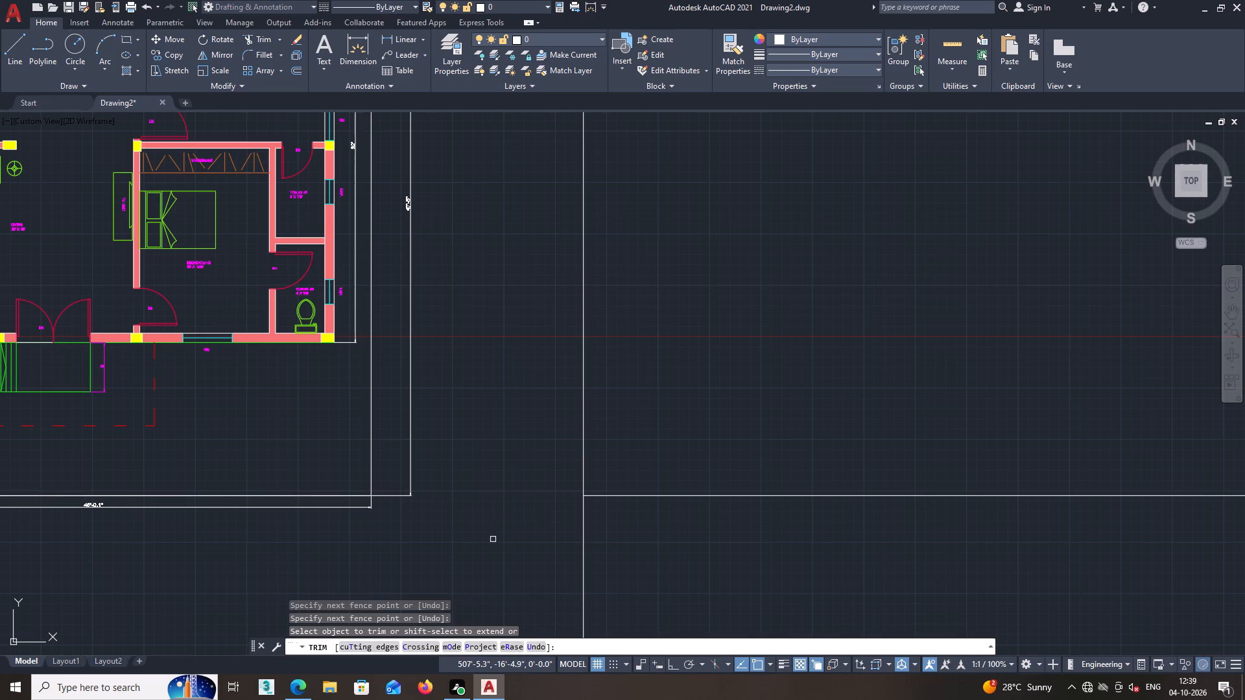
scroll(488, 535, "down", 2)
middle_click_drag(469, 537, 598, 514)
left_click(316, 443)
left_click(316, 524)
scroll(318, 519, "down", 2)
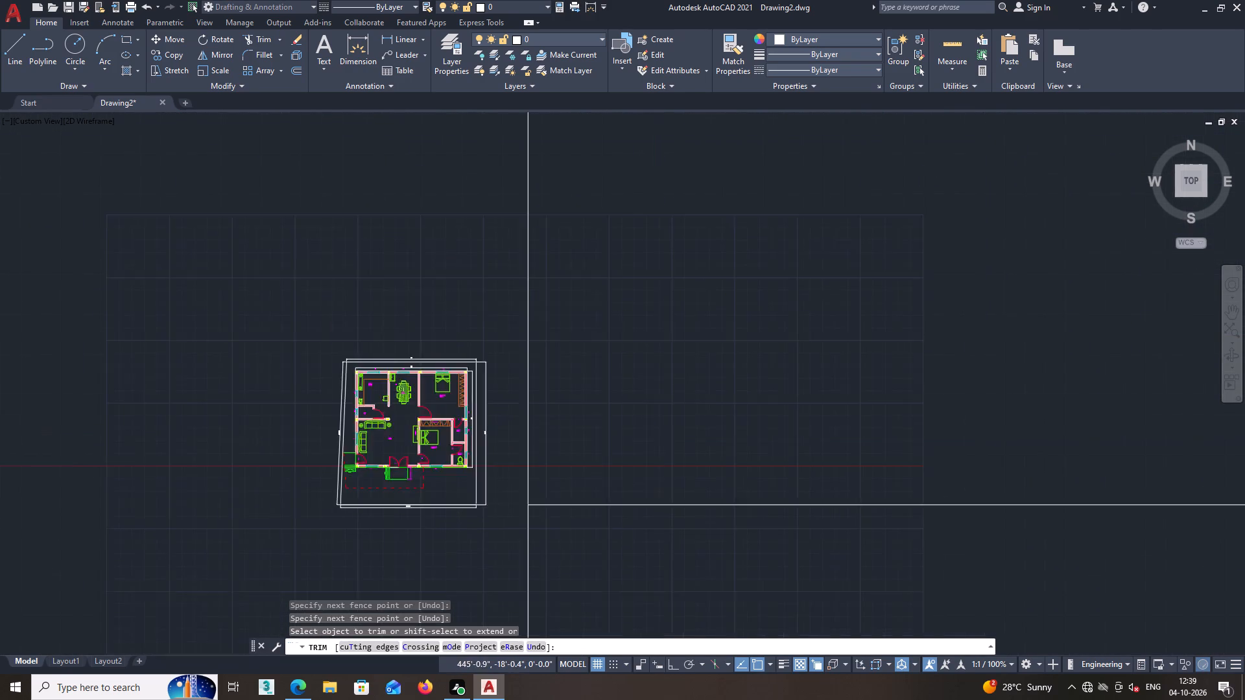
scroll(567, 528, "down", 1)
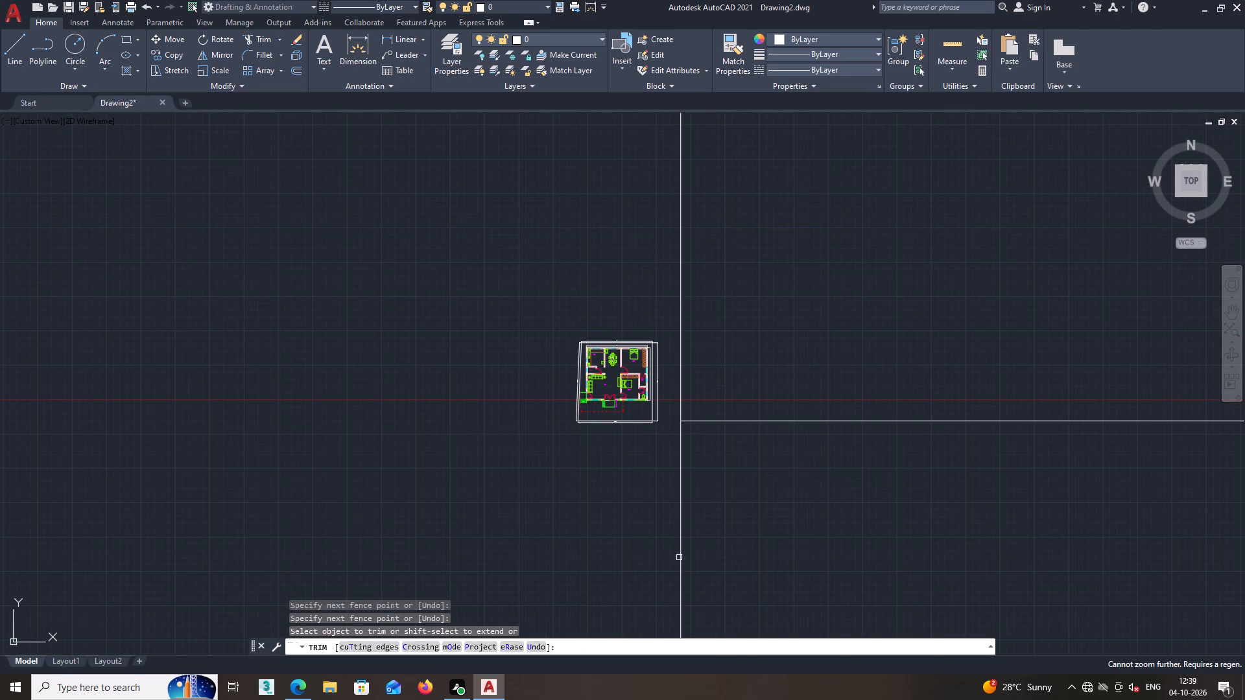
middle_click_drag(677, 544, 563, 544)
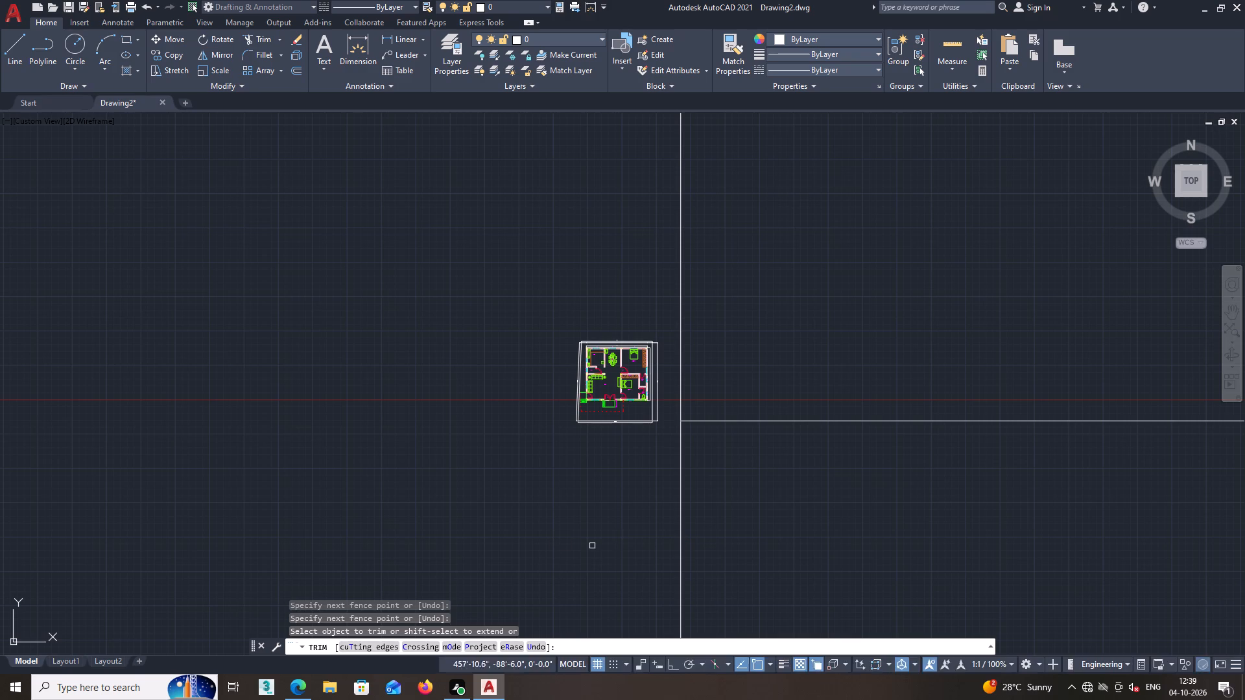
middle_click_drag(693, 527, 575, 524)
middle_click_drag(576, 525, 474, 532)
key("Escape")
Trim away the part of the vertical construction line below the horizontal line, leaving an L-shaped corner.
middle_click_drag(650, 542, 497, 542)
type("TR")
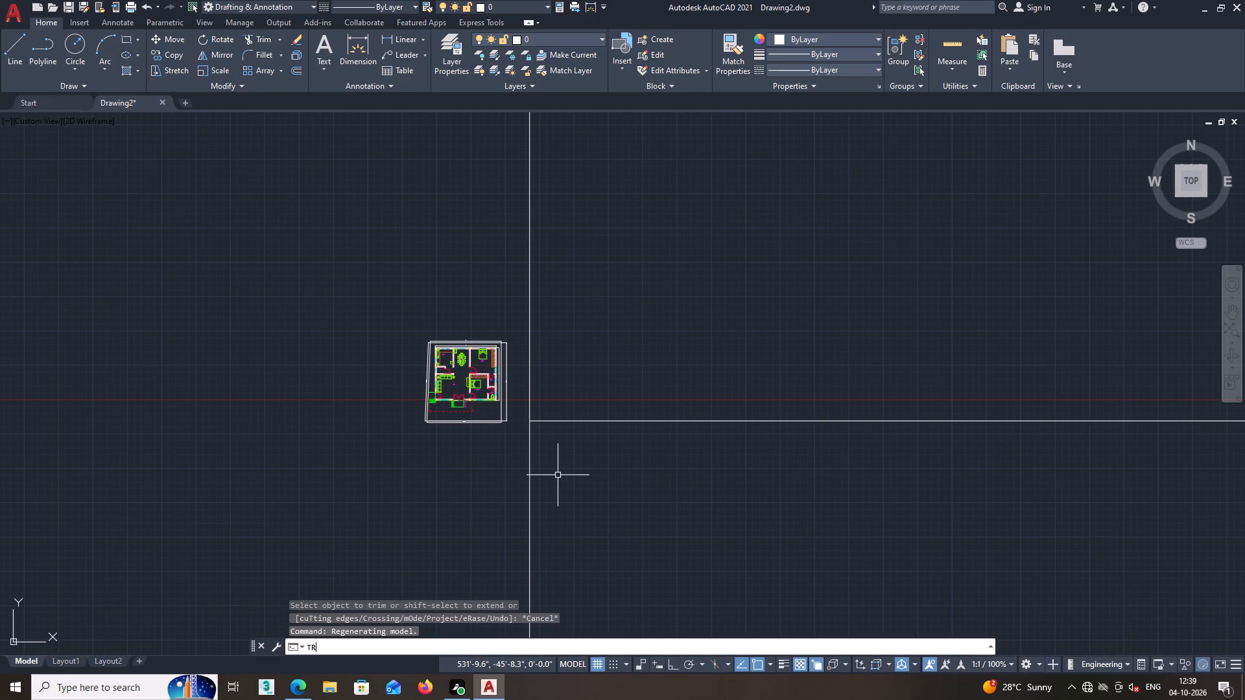
key("Return")
left_click(577, 468)
left_click(489, 485)
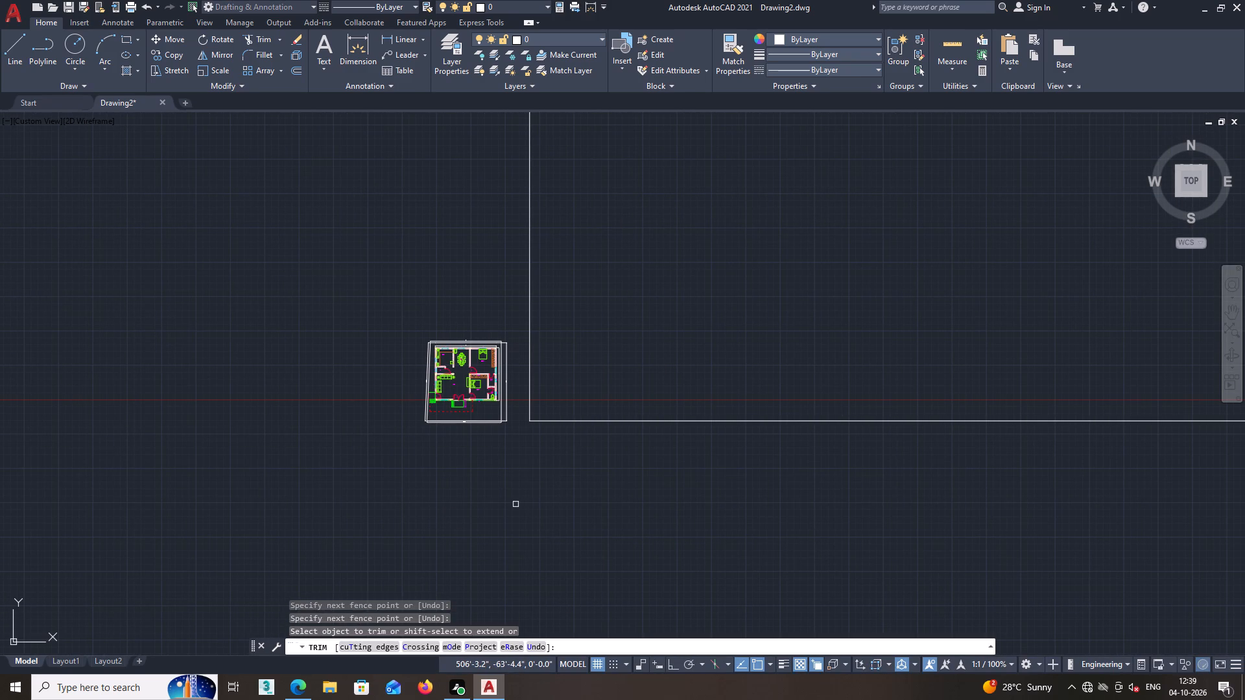
Offset the vertical construction line 22' to the east.
middle_click_drag(522, 502, 513, 559)
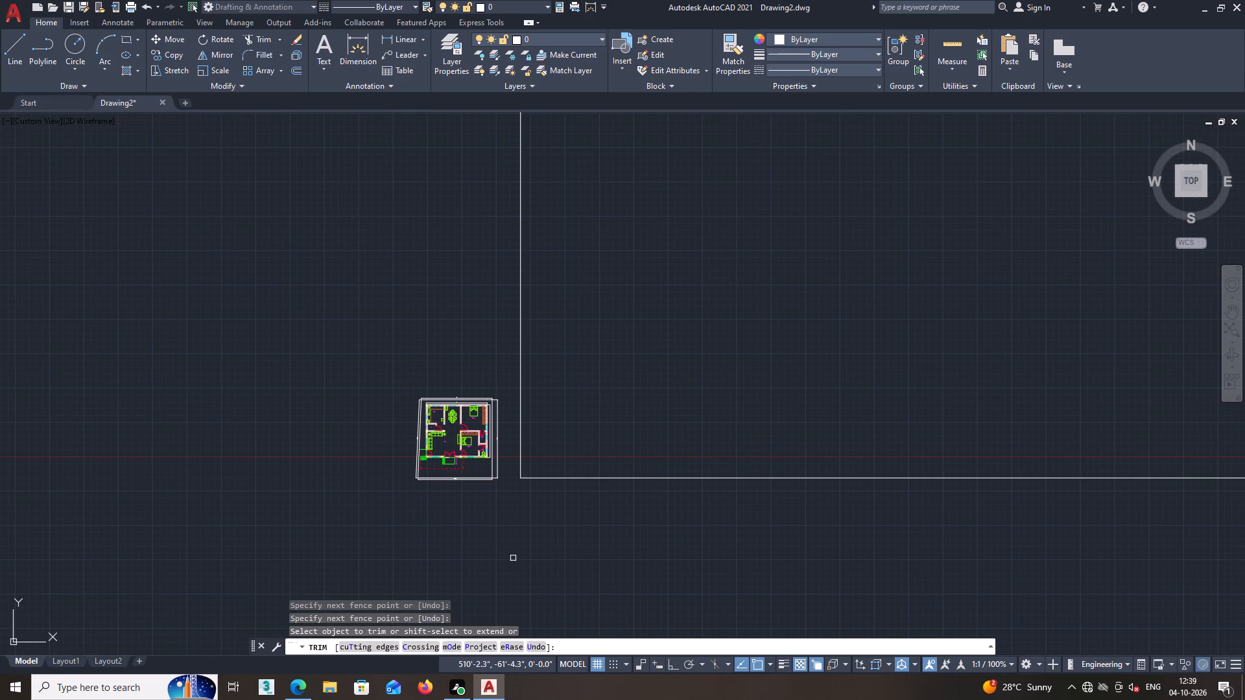
middle_click_drag(529, 516, 508, 553)
scroll(558, 447, "down", 1)
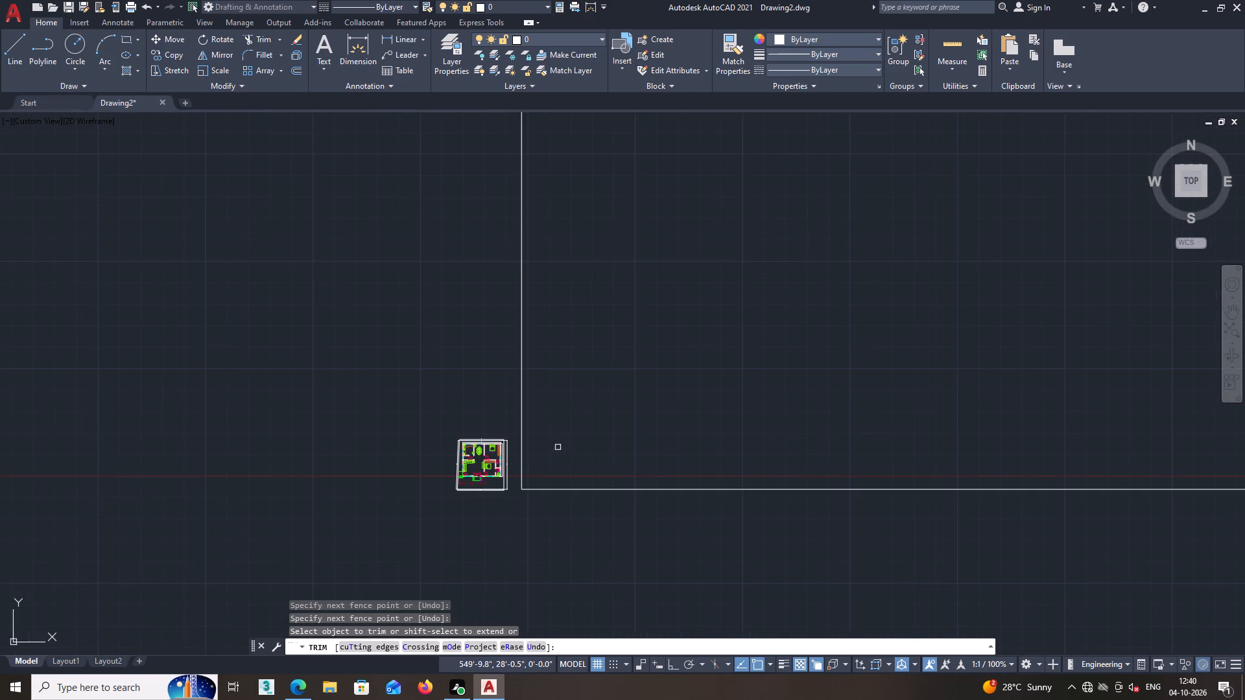
middle_click_drag(558, 447, 546, 474)
left_click(299, 69)
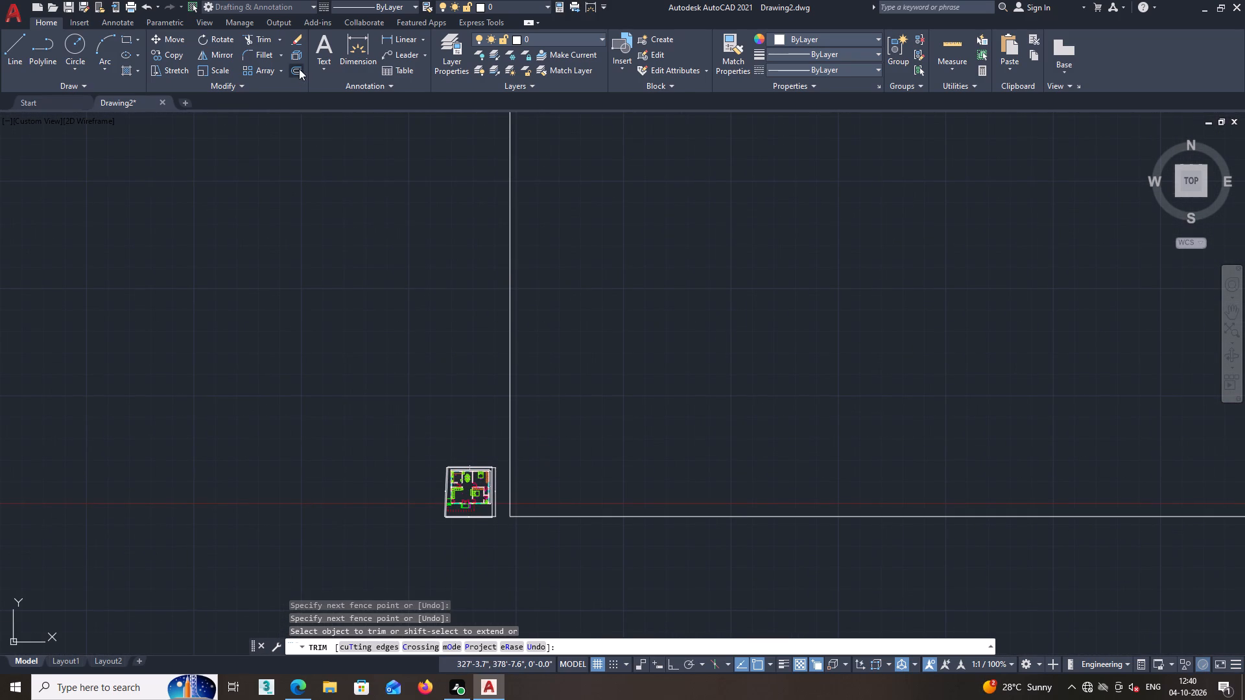
type("22'")
key("Return")
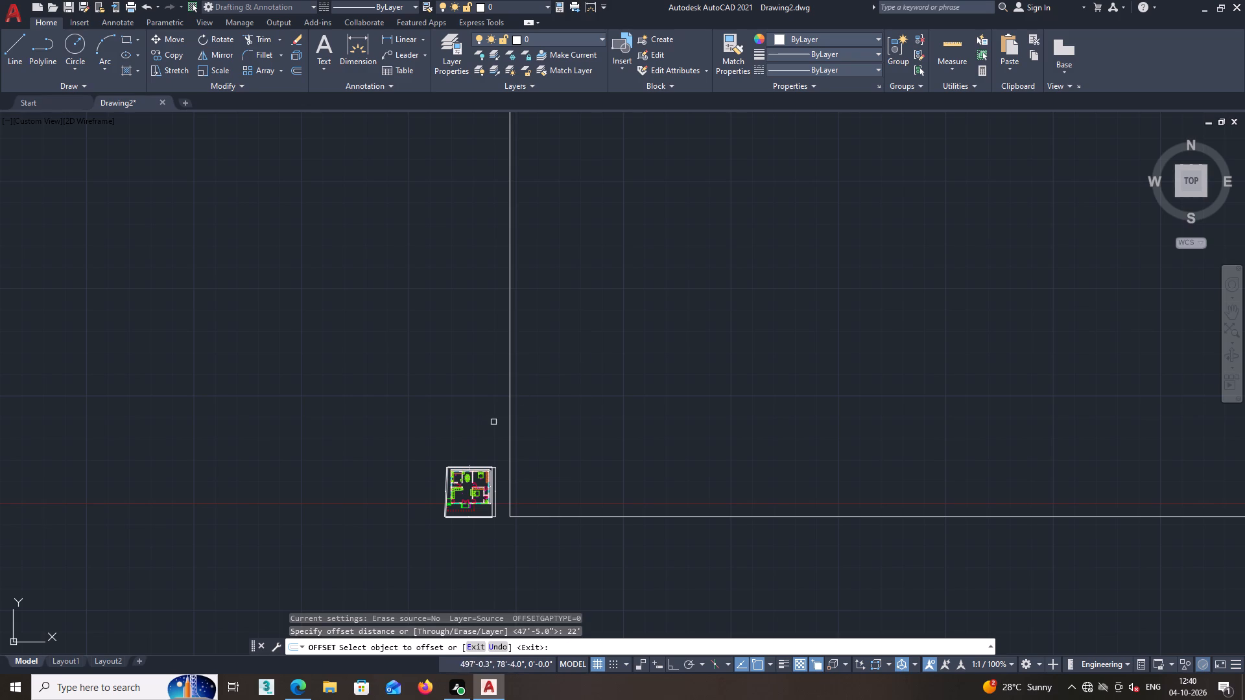
left_click(510, 414)
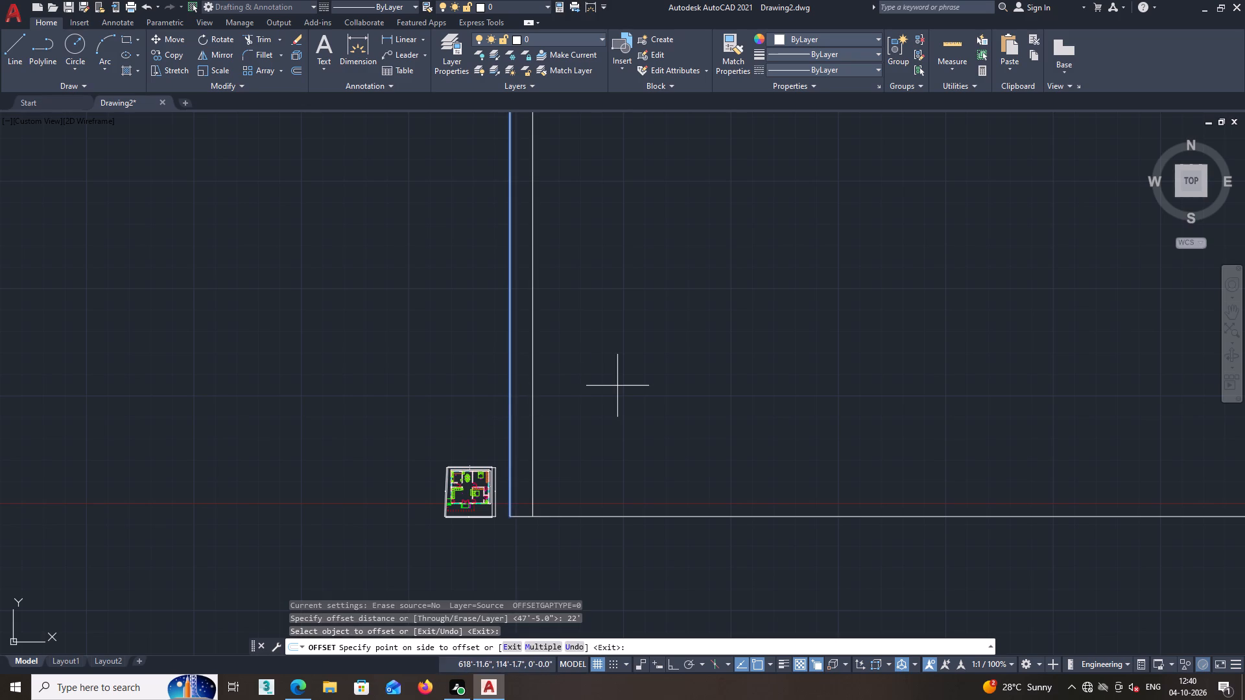
left_click(617, 386)
scroll(543, 489, "down", 1)
middle_click_drag(543, 489, 530, 443)
middle_click_drag(602, 484, 575, 478)
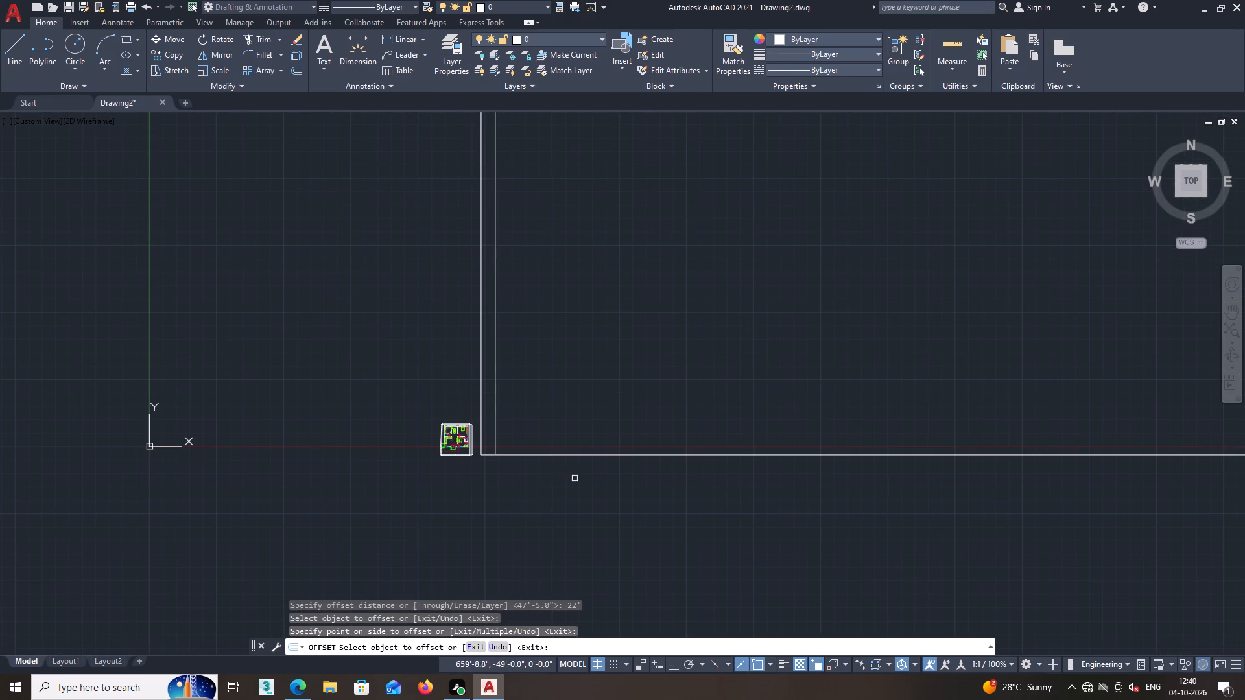
key("space")
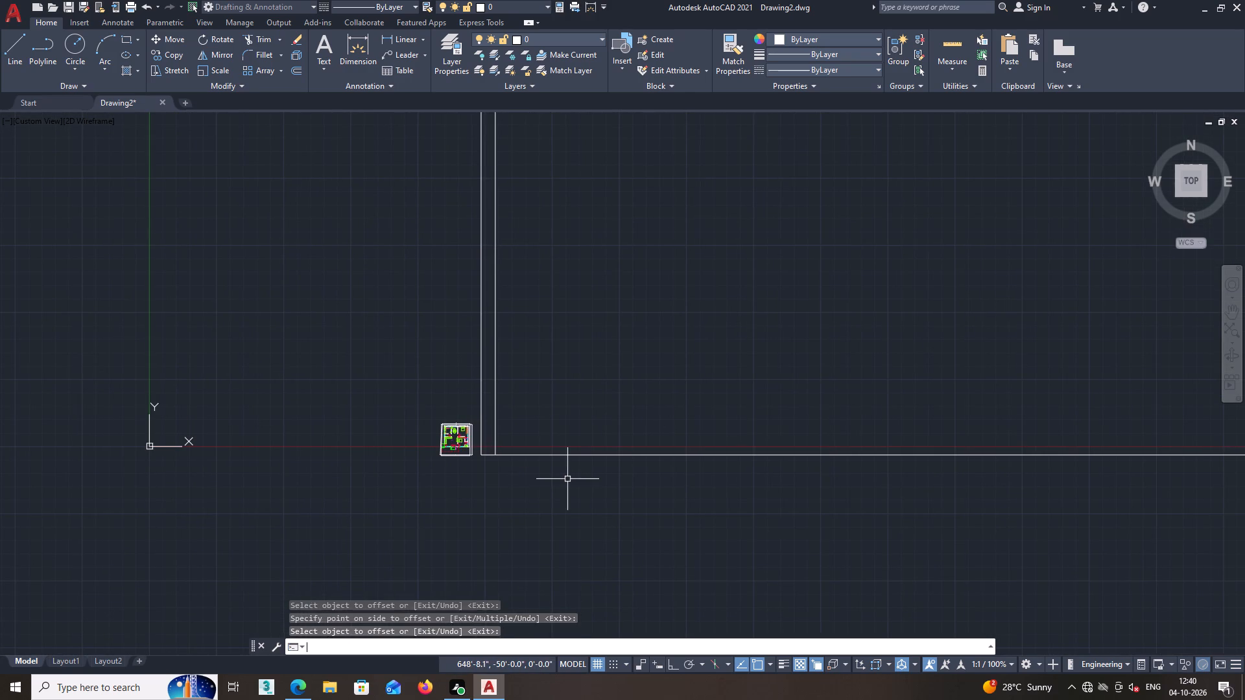
Offset the horizontal construction line 40' to the north.
key("space")
type("40'")
key("Return")
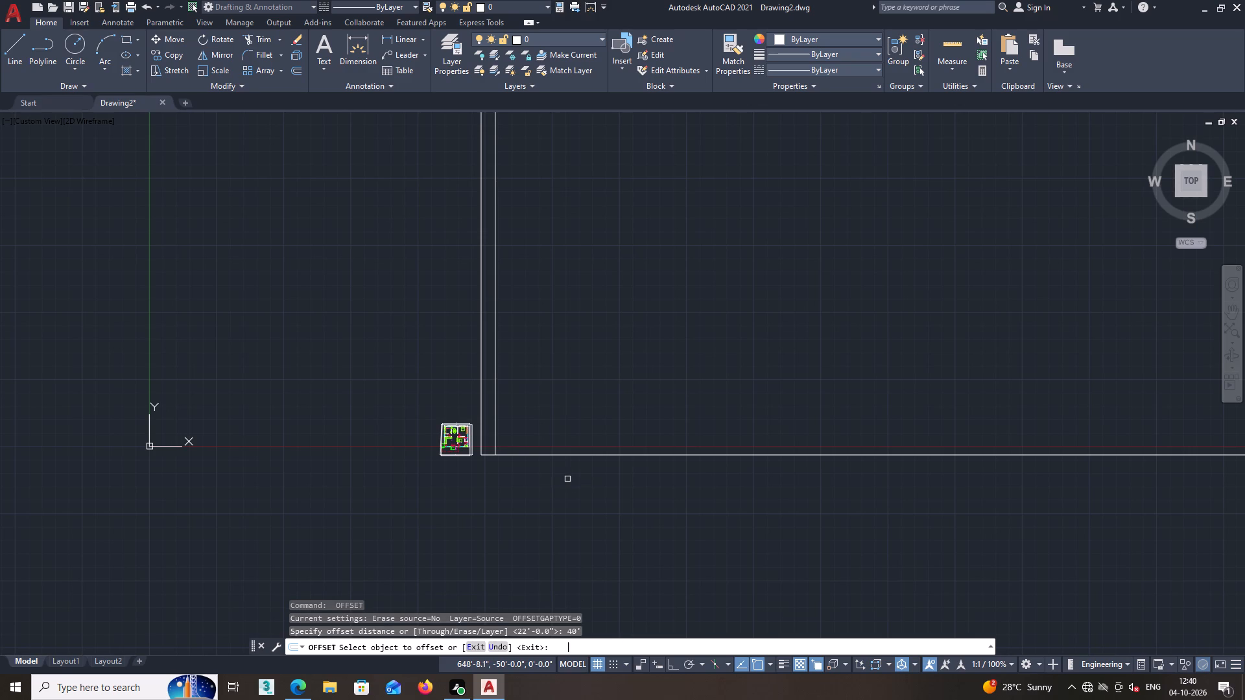
left_click(565, 453)
left_click(549, 408)
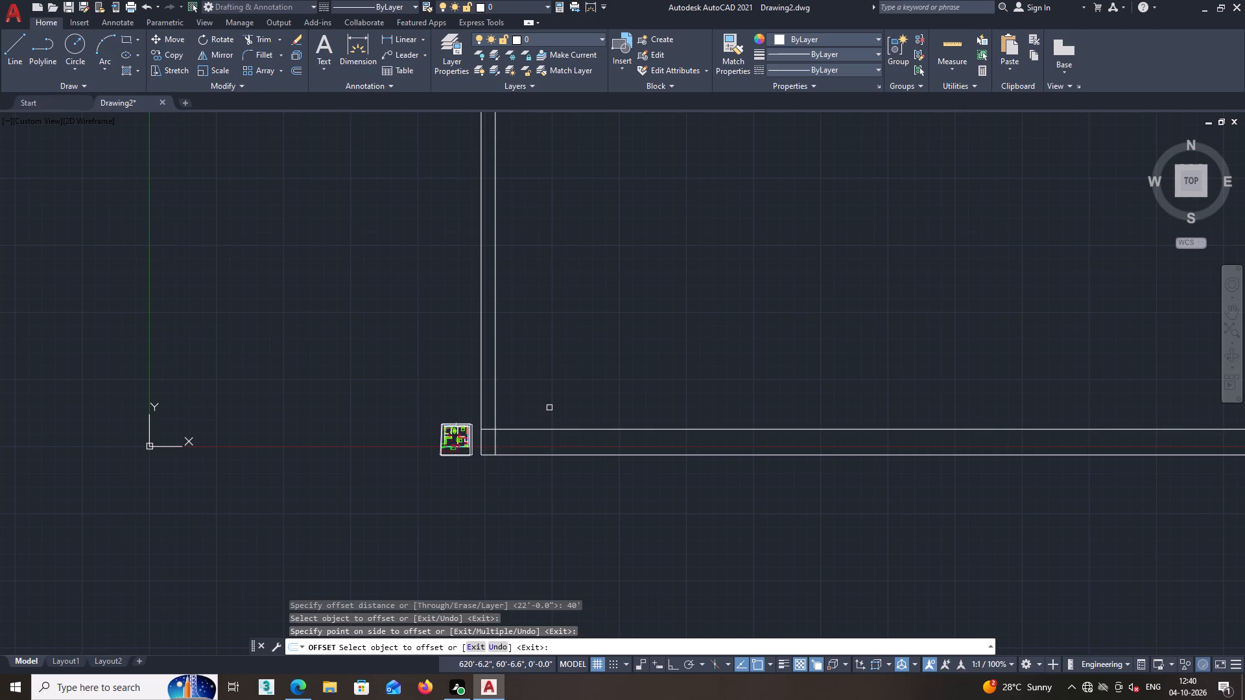
key("space")
Trim the line ends extending north and east of the crossings, leaving a closed 22' by 40' rectangle beside the floor plan.
type("TR")
key("Return")
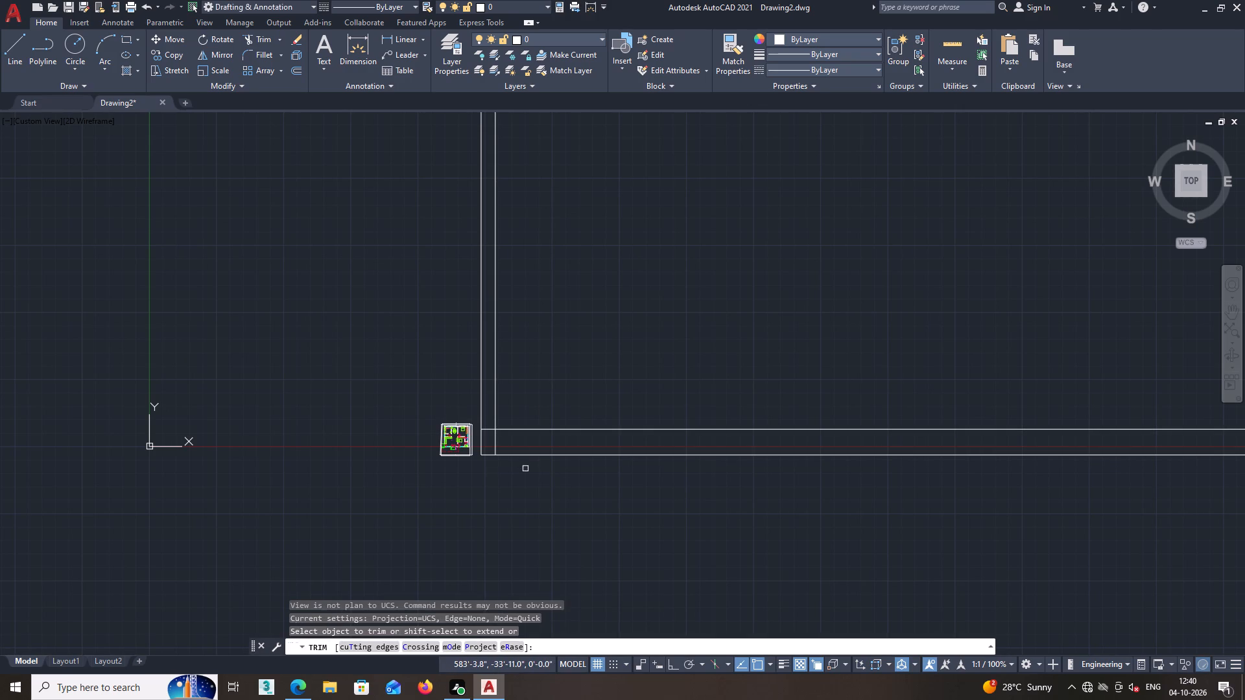
left_click(515, 359)
left_click(473, 358)
left_click(541, 358)
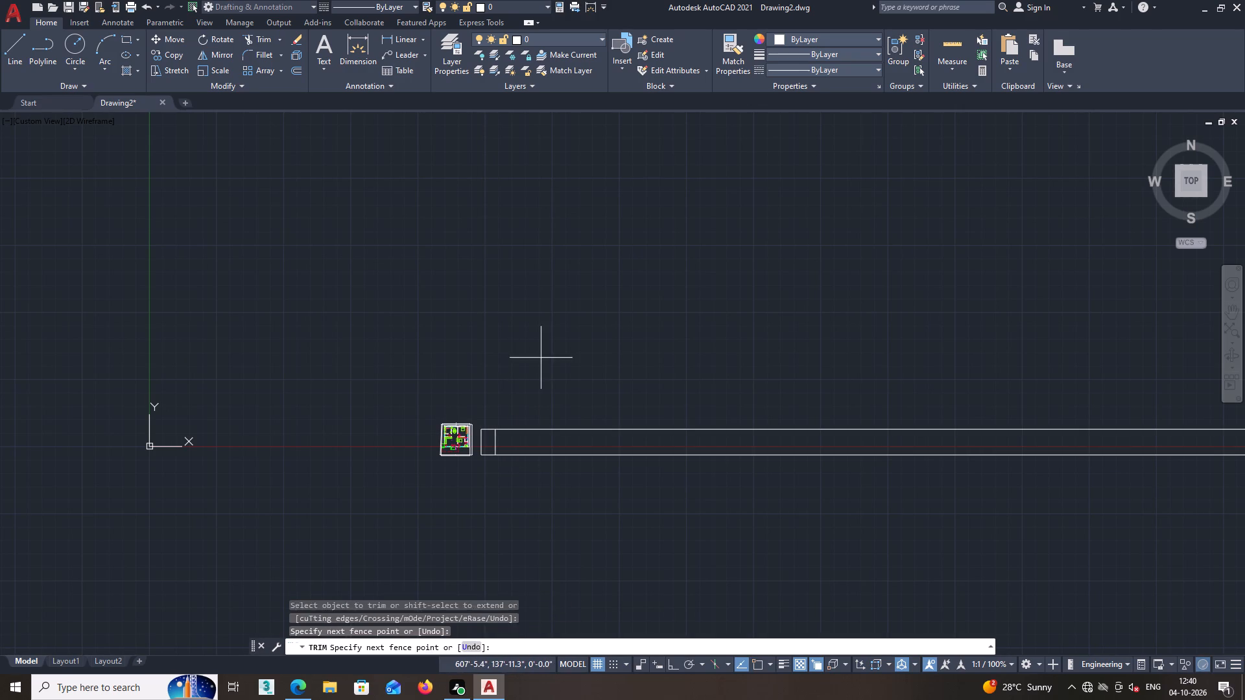
left_click(557, 496)
middle_click_drag(523, 487, 582, 468)
scroll(552, 451, "up", 1)
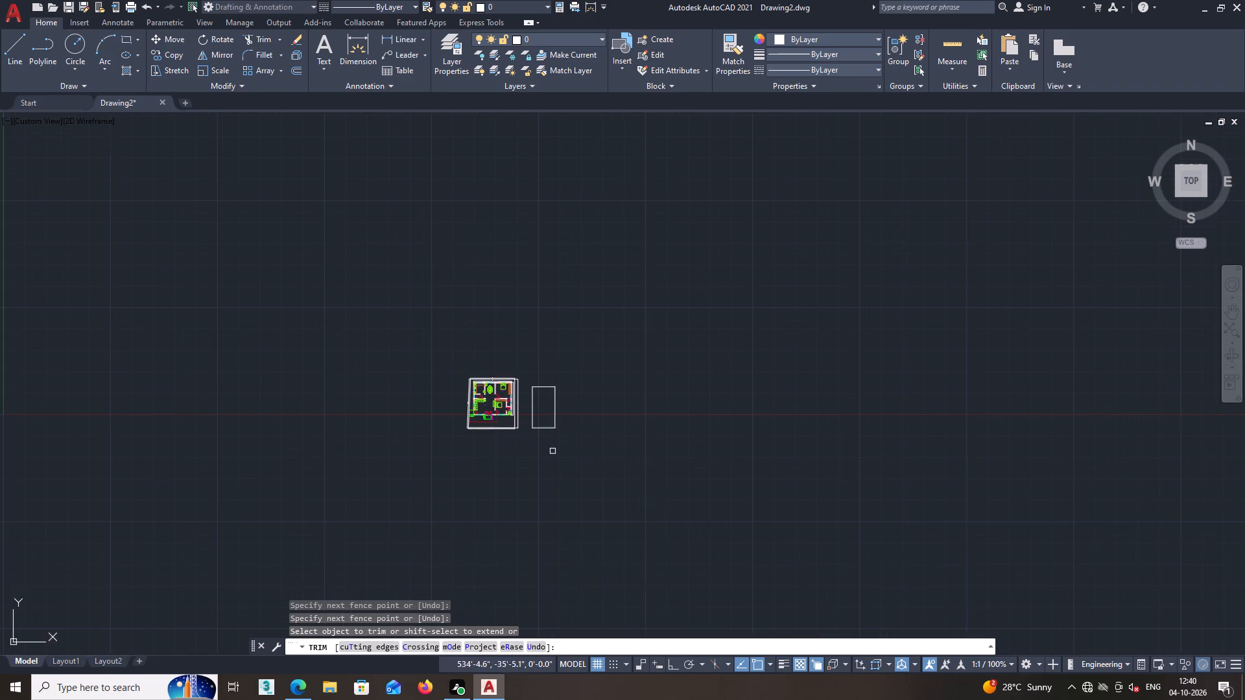
scroll(552, 451, "up", 2)
middle_click_drag(552, 452, 552, 529)
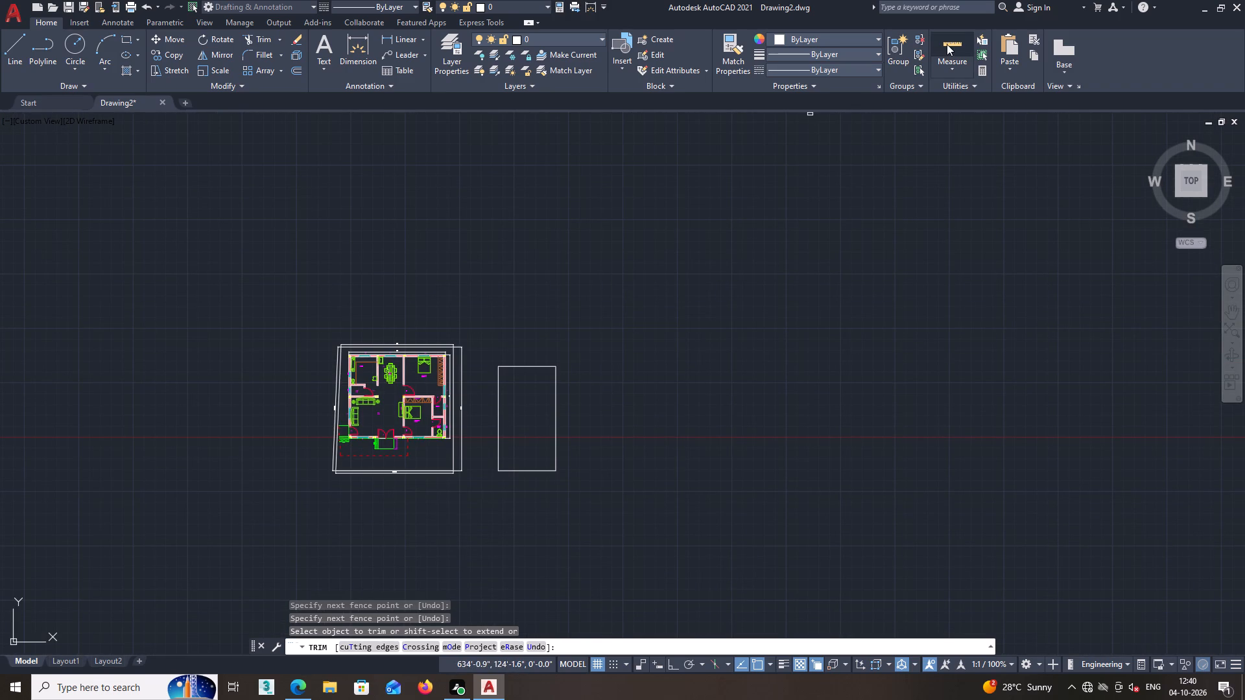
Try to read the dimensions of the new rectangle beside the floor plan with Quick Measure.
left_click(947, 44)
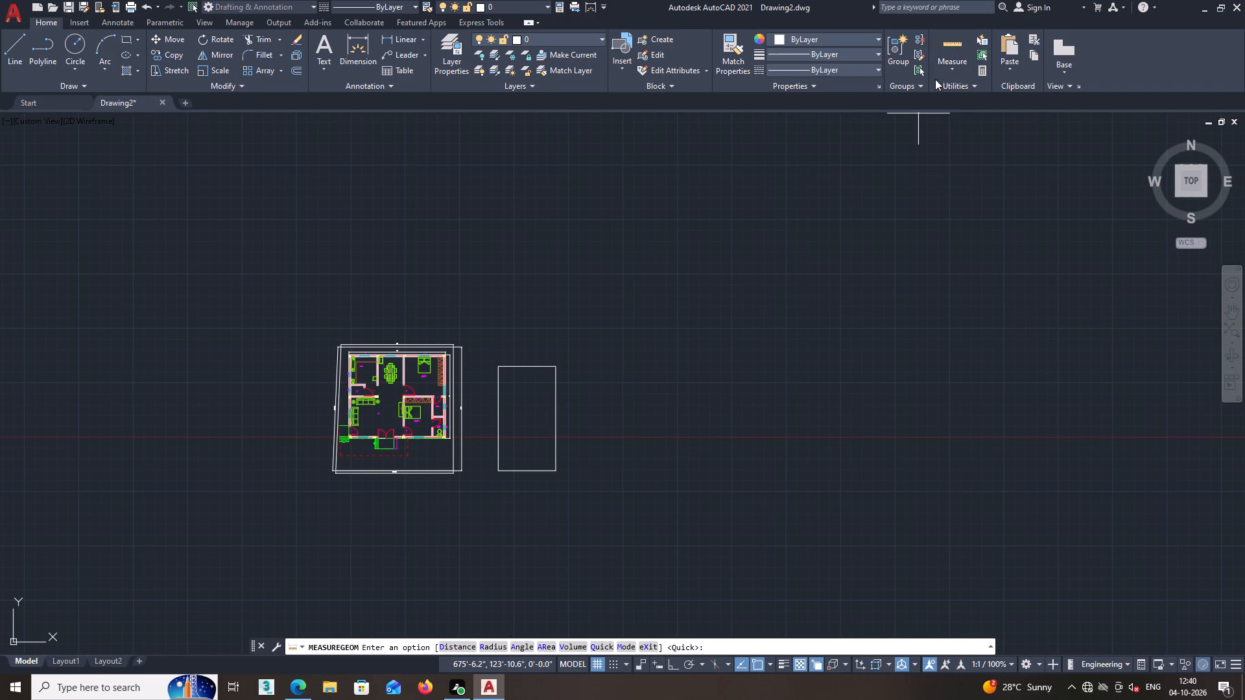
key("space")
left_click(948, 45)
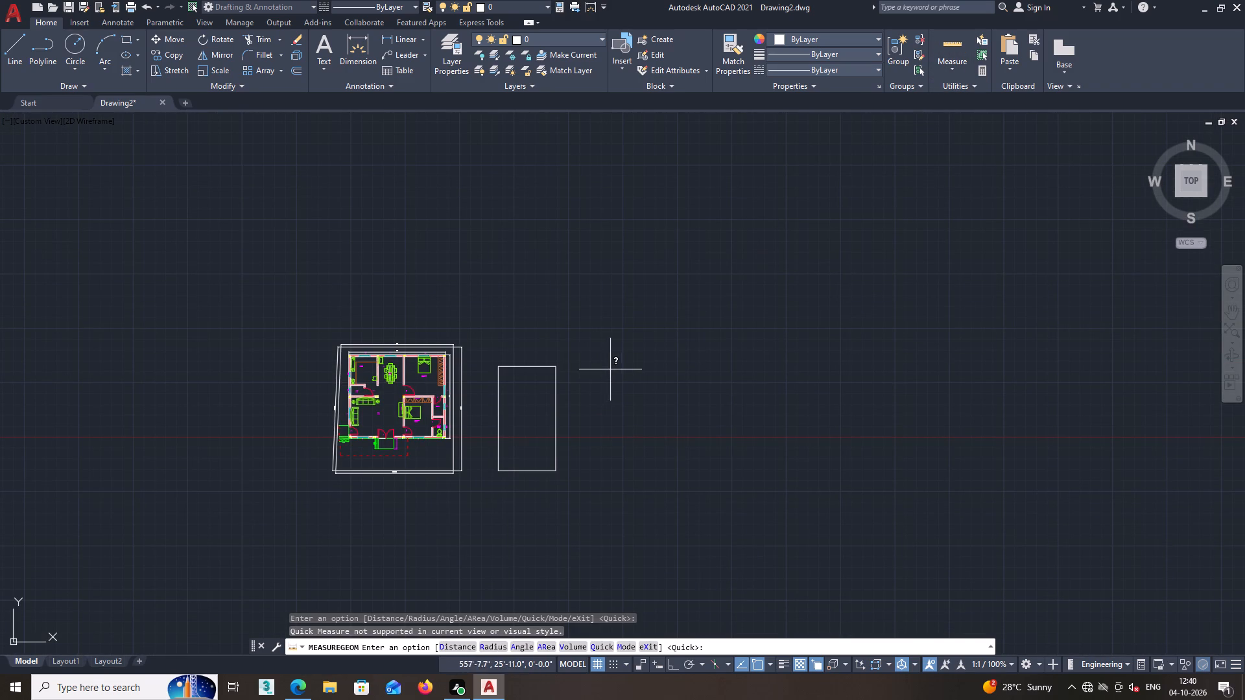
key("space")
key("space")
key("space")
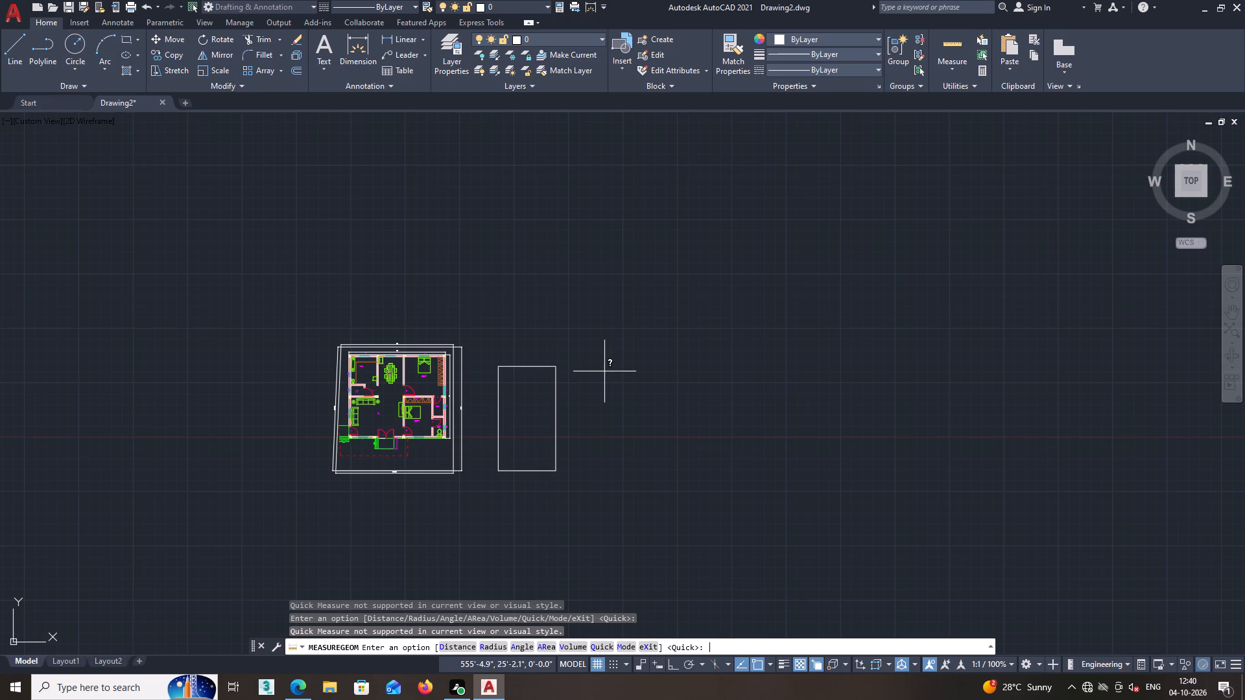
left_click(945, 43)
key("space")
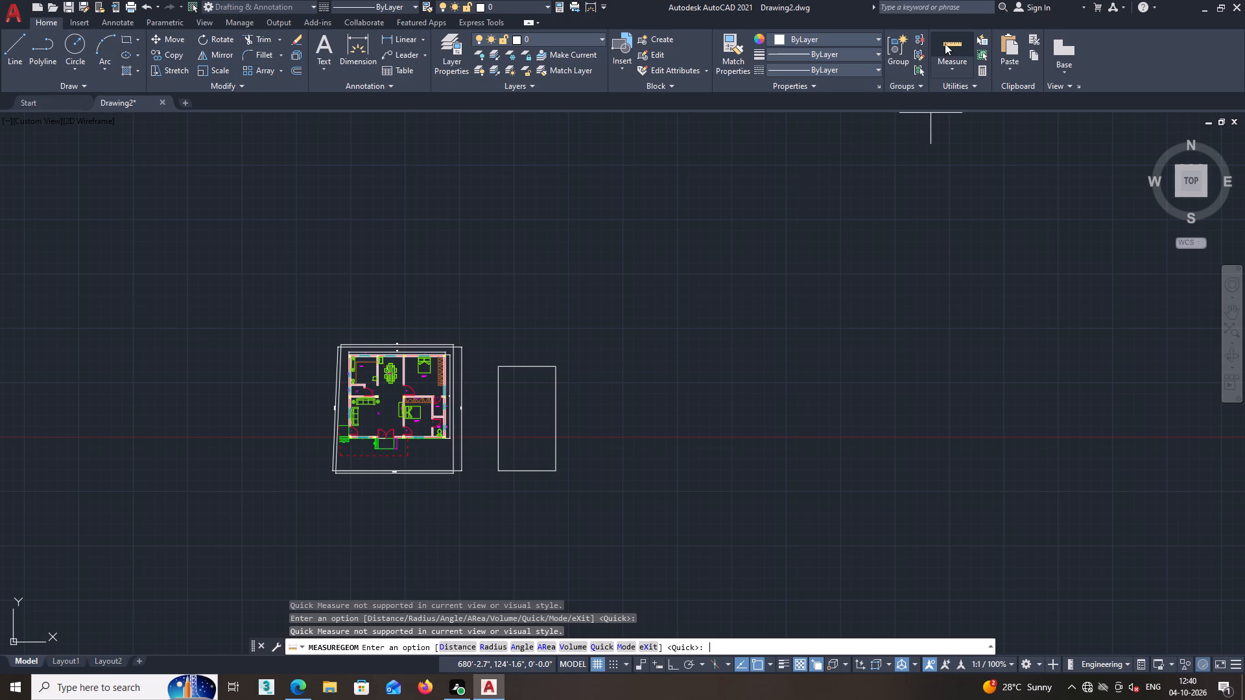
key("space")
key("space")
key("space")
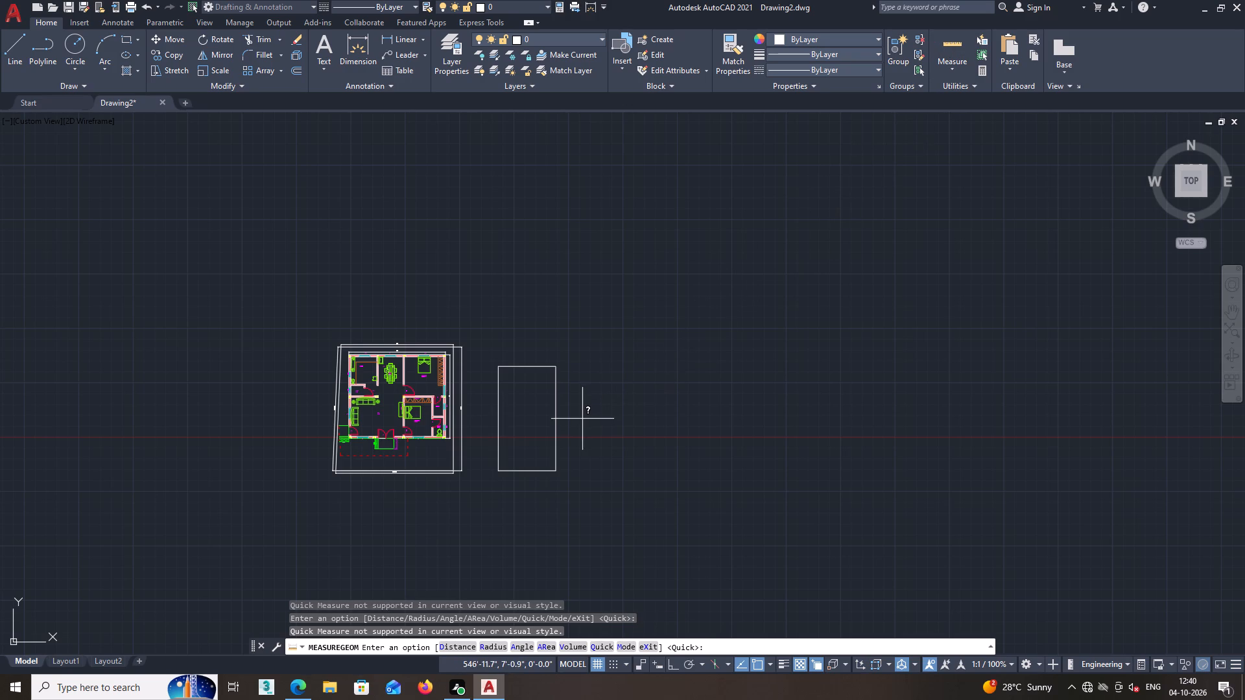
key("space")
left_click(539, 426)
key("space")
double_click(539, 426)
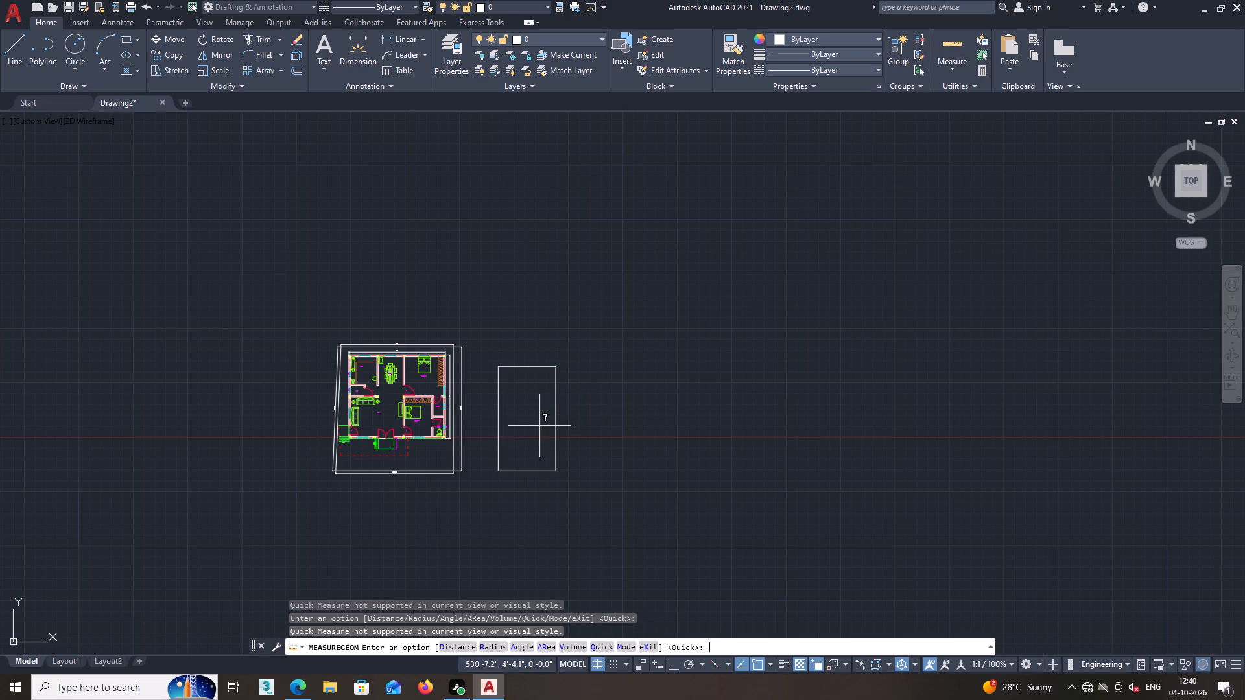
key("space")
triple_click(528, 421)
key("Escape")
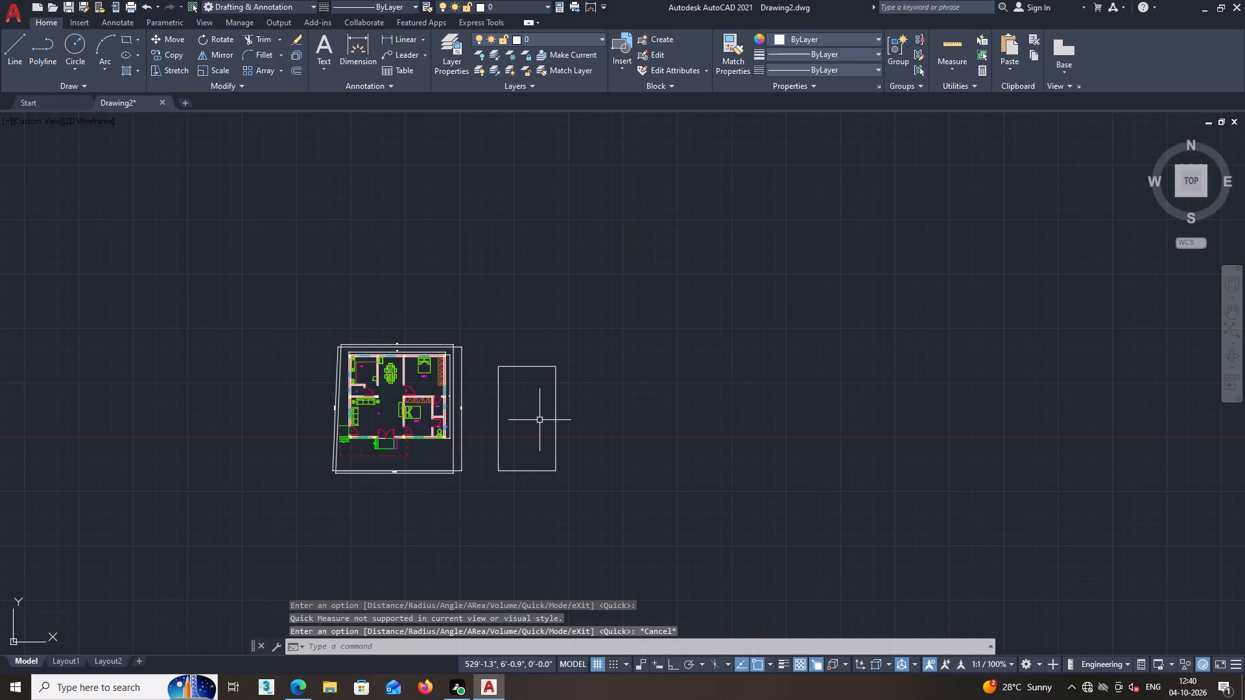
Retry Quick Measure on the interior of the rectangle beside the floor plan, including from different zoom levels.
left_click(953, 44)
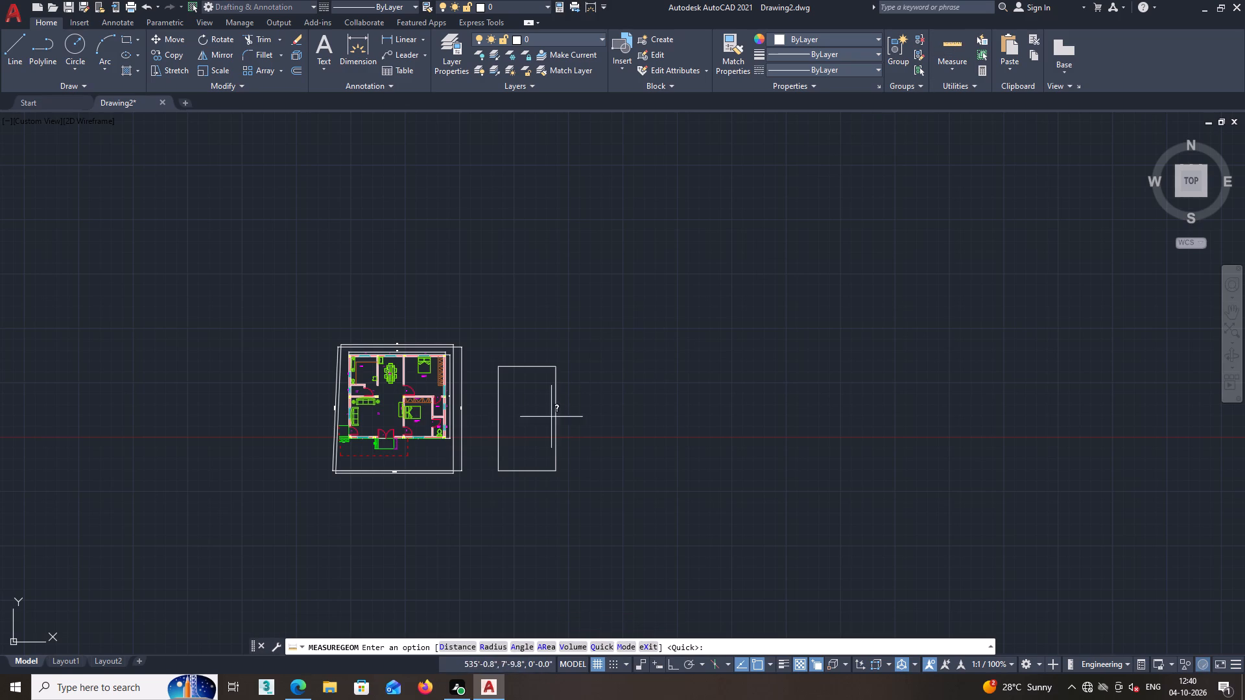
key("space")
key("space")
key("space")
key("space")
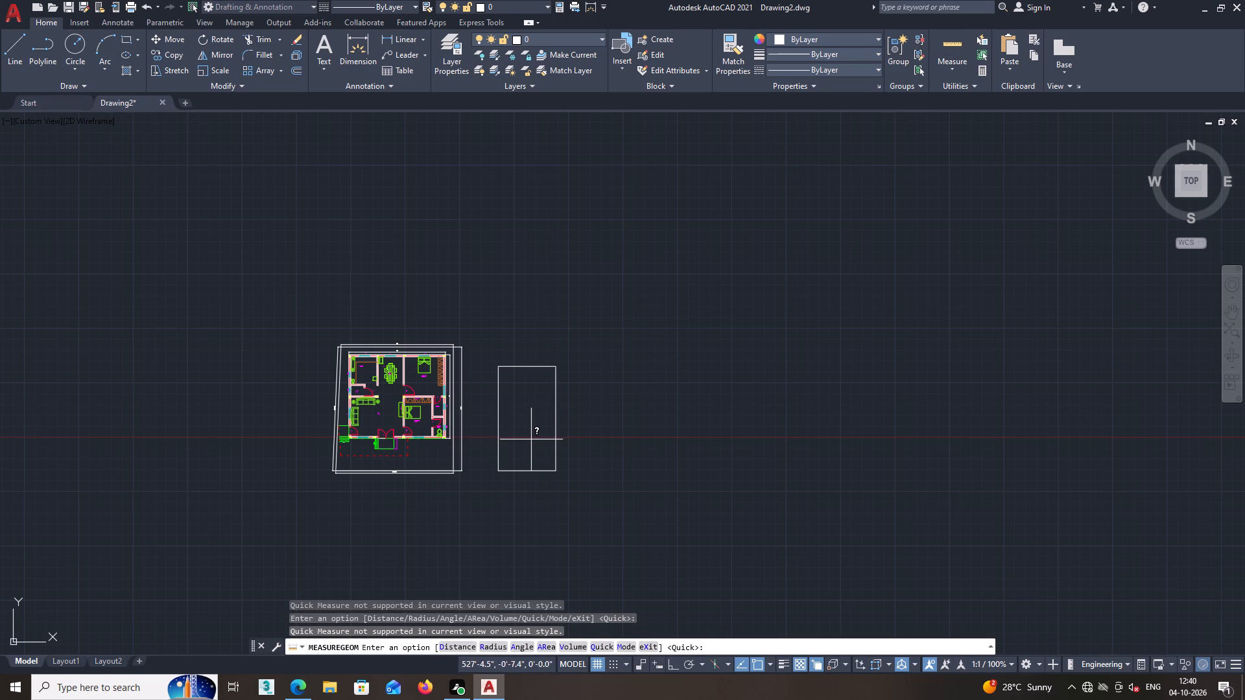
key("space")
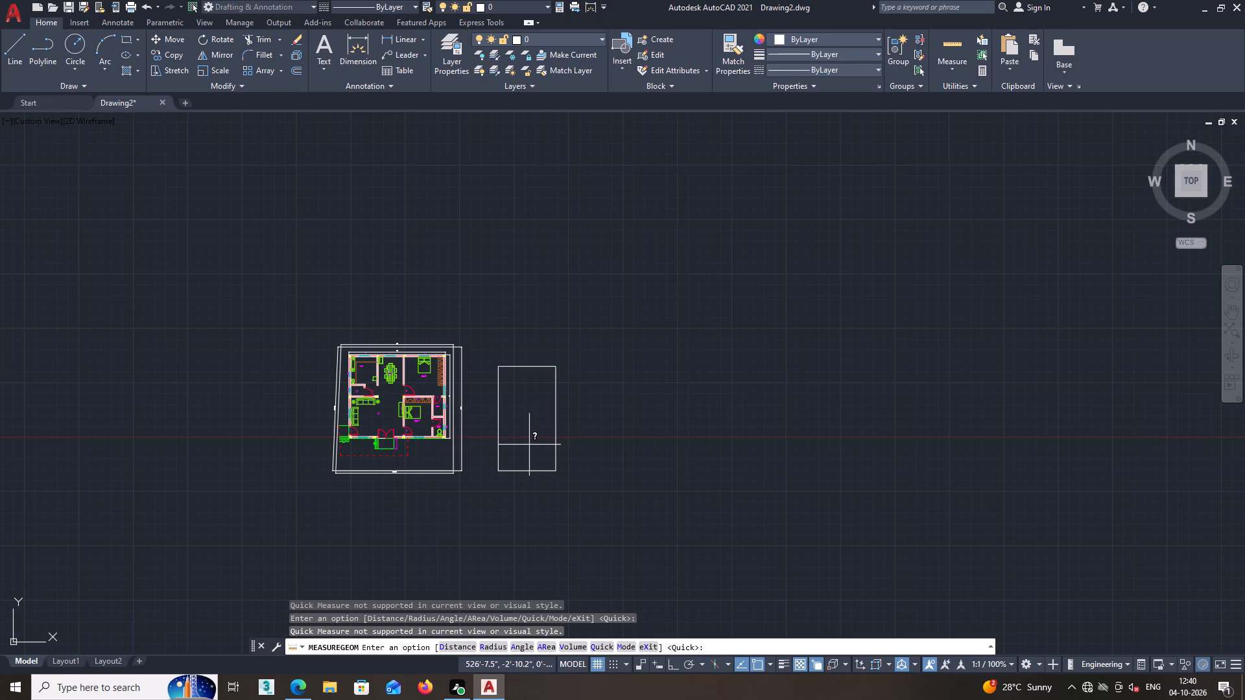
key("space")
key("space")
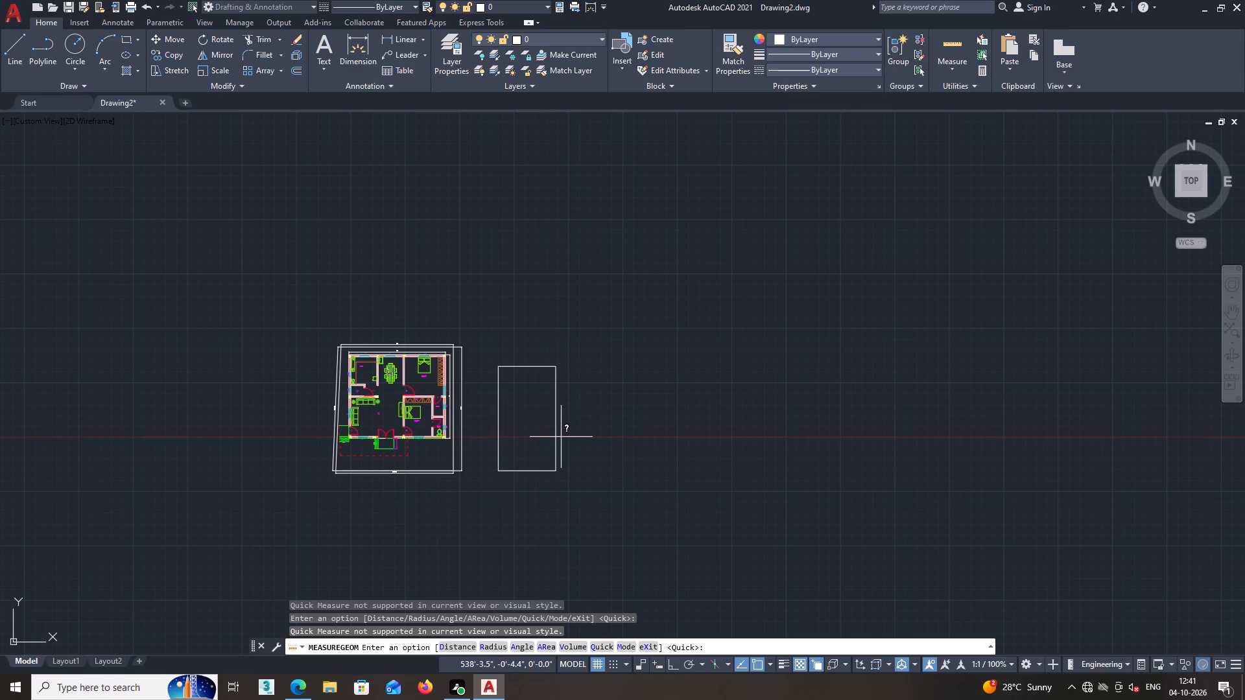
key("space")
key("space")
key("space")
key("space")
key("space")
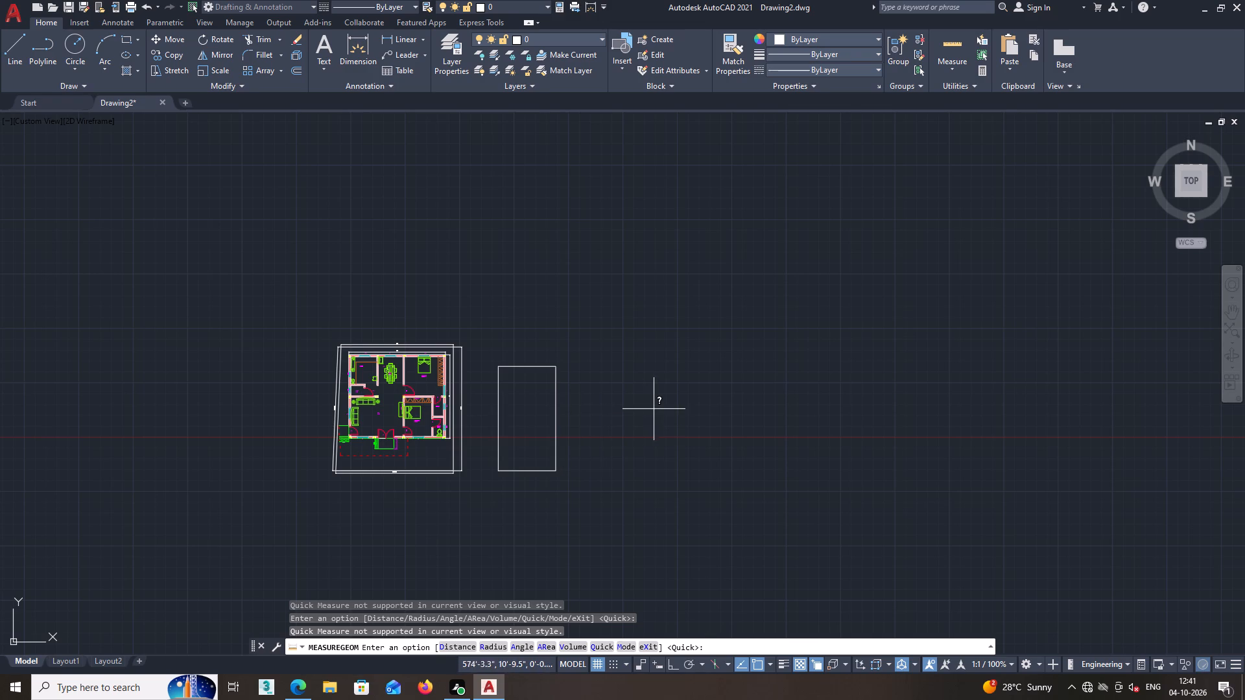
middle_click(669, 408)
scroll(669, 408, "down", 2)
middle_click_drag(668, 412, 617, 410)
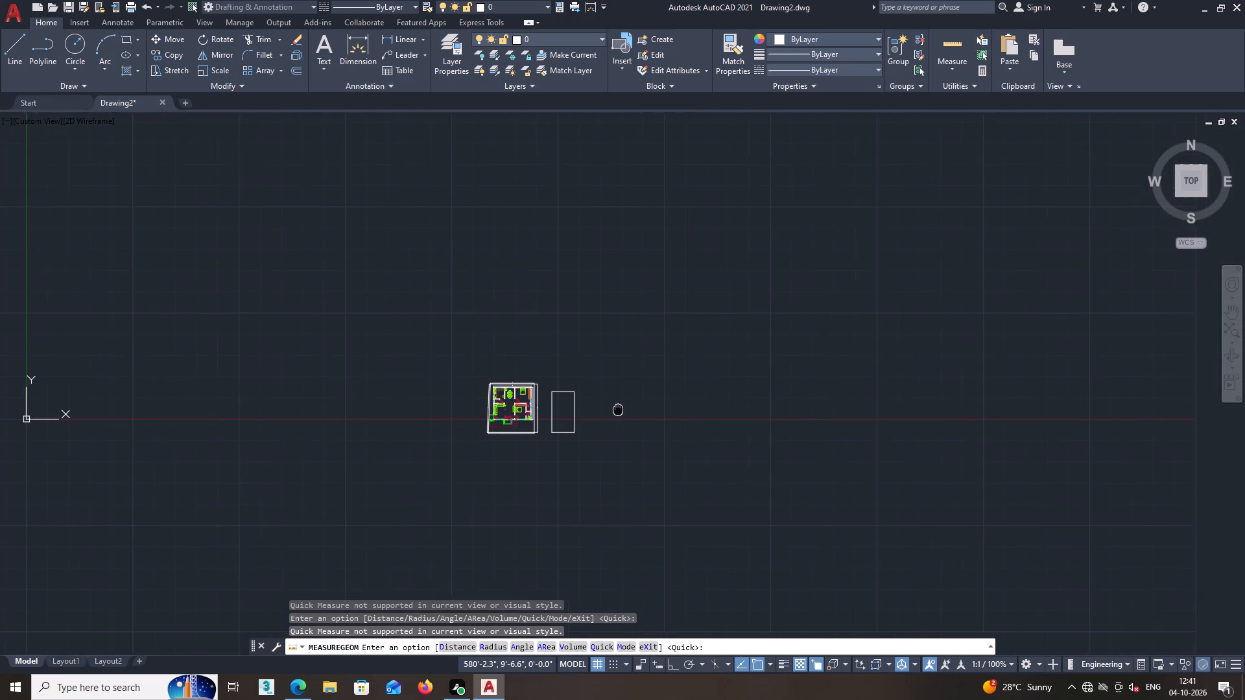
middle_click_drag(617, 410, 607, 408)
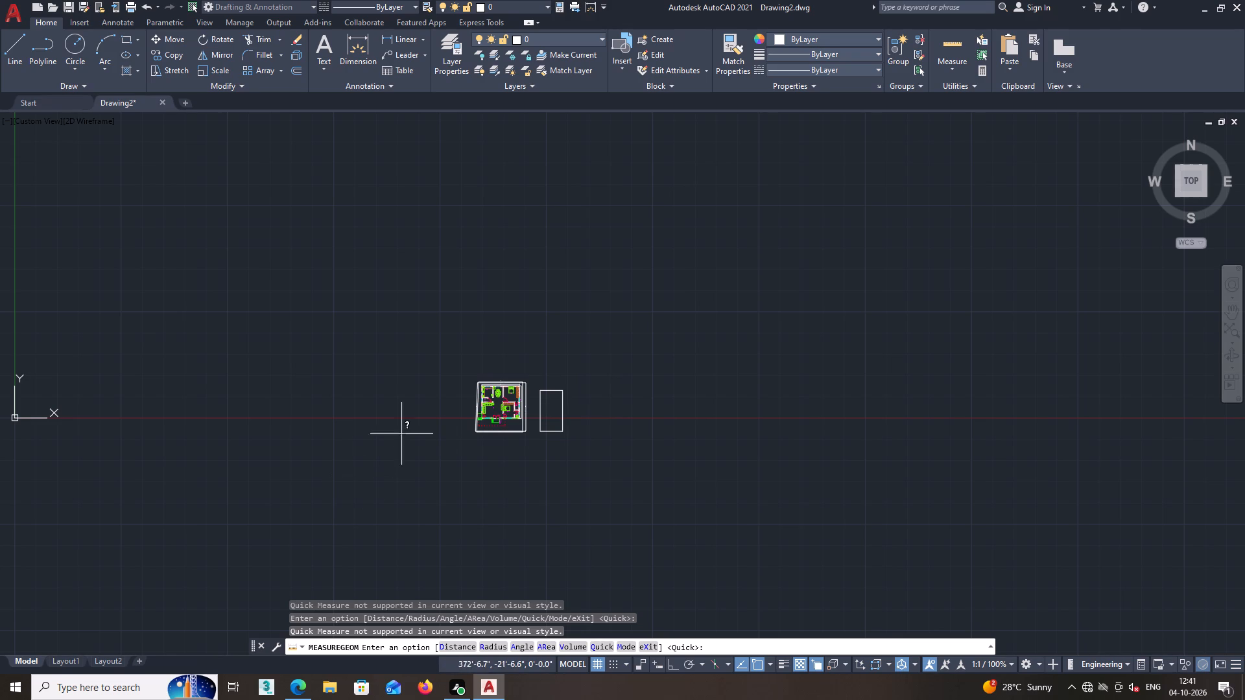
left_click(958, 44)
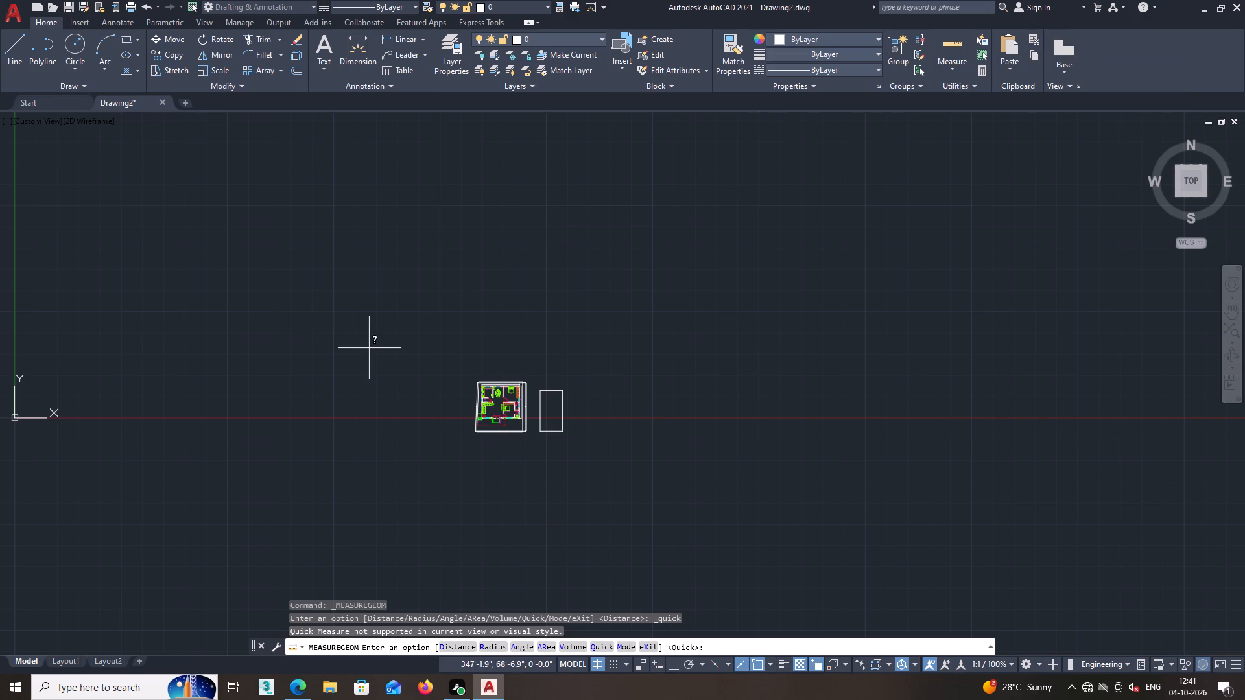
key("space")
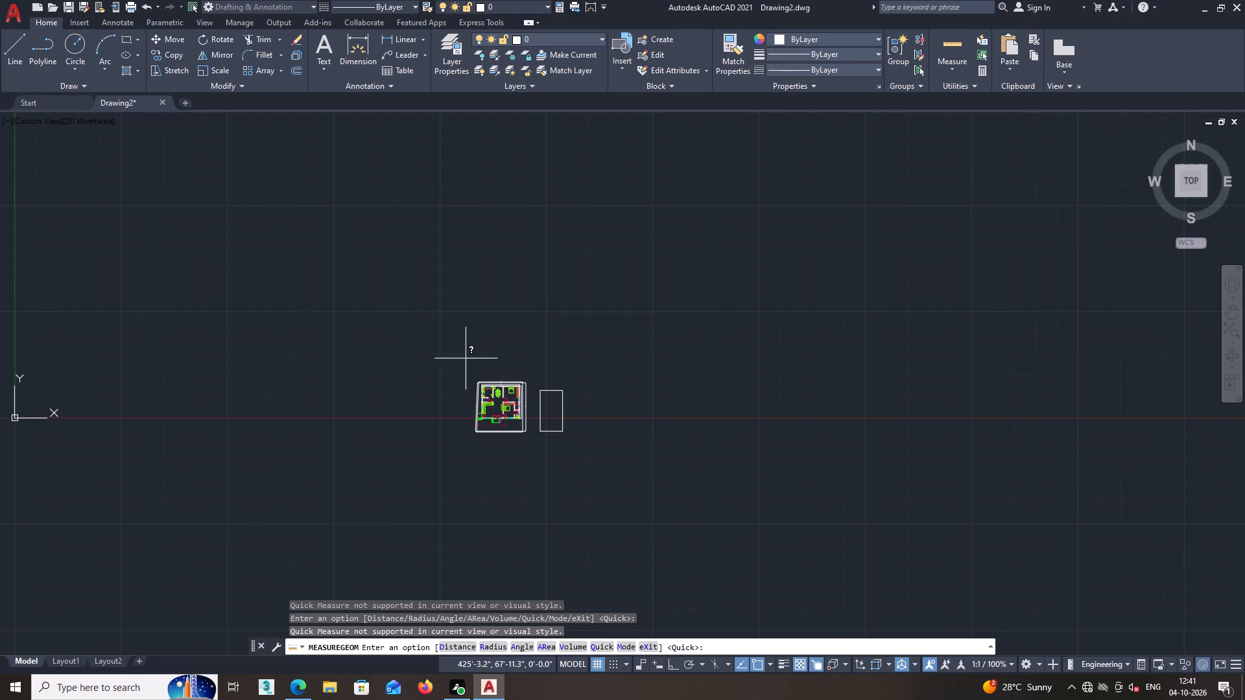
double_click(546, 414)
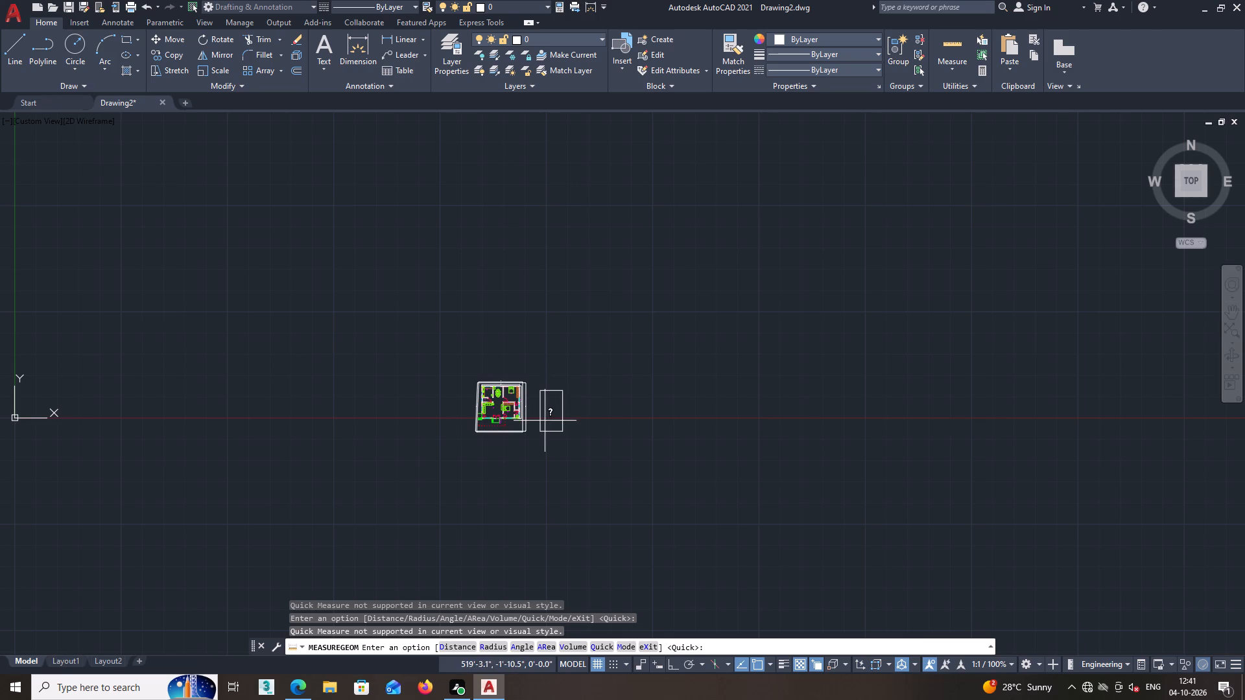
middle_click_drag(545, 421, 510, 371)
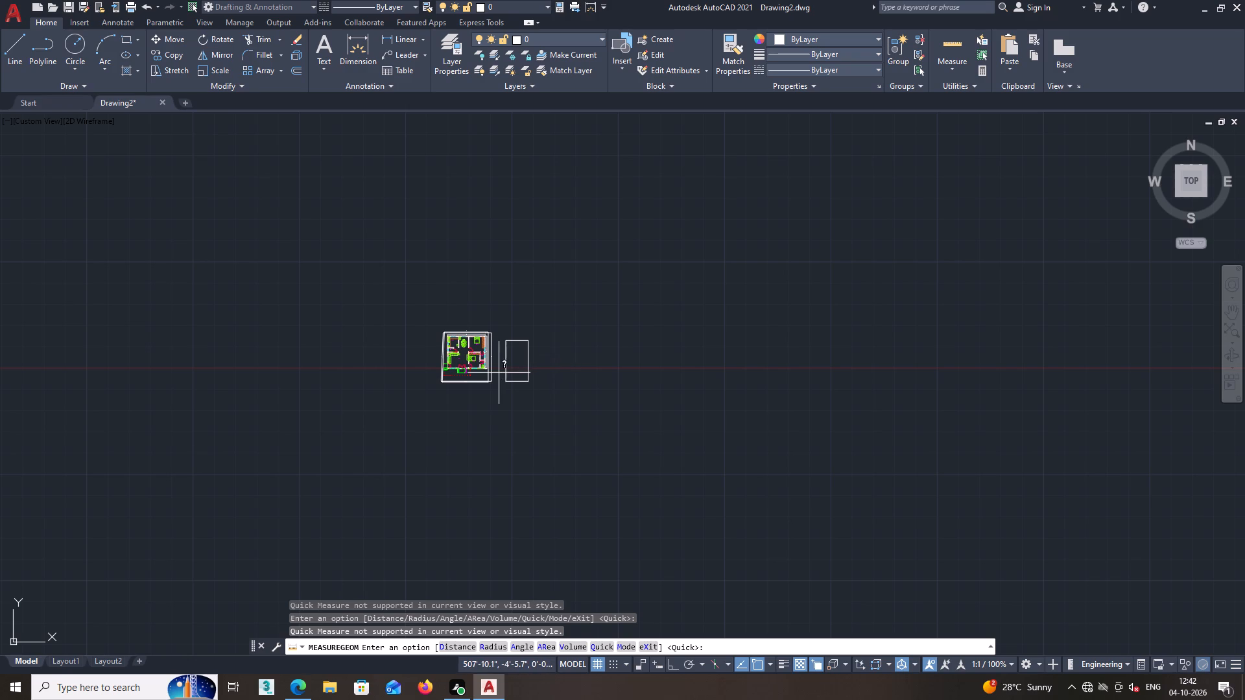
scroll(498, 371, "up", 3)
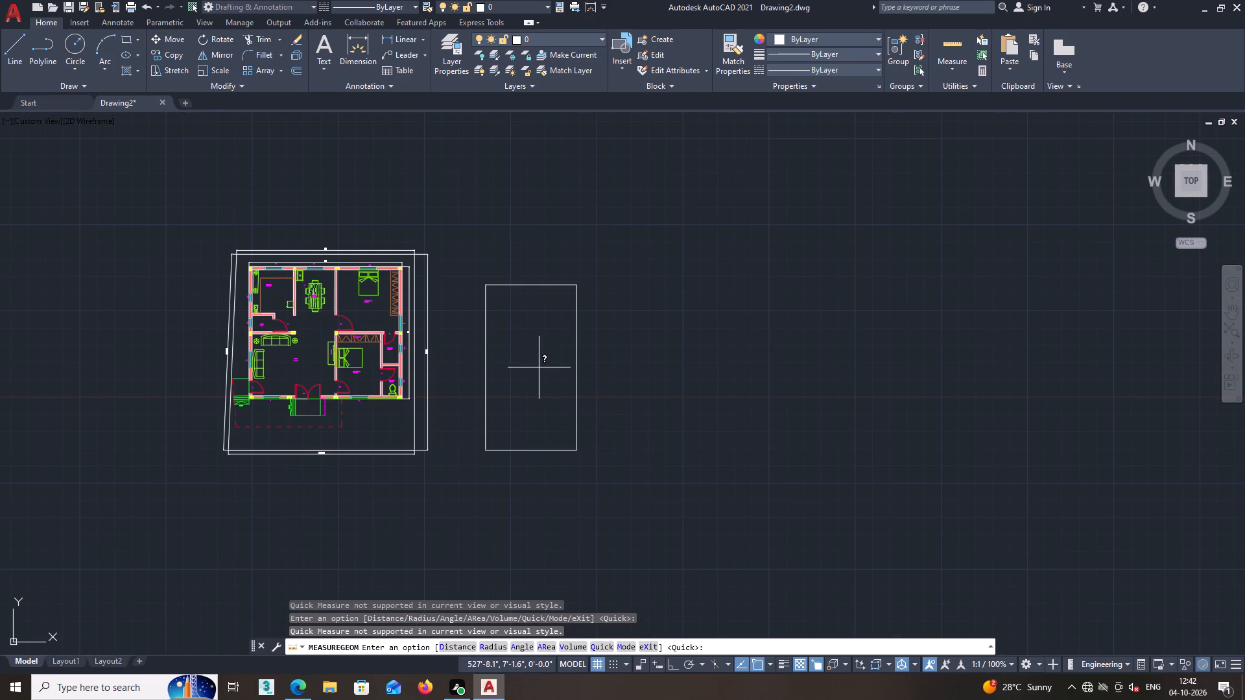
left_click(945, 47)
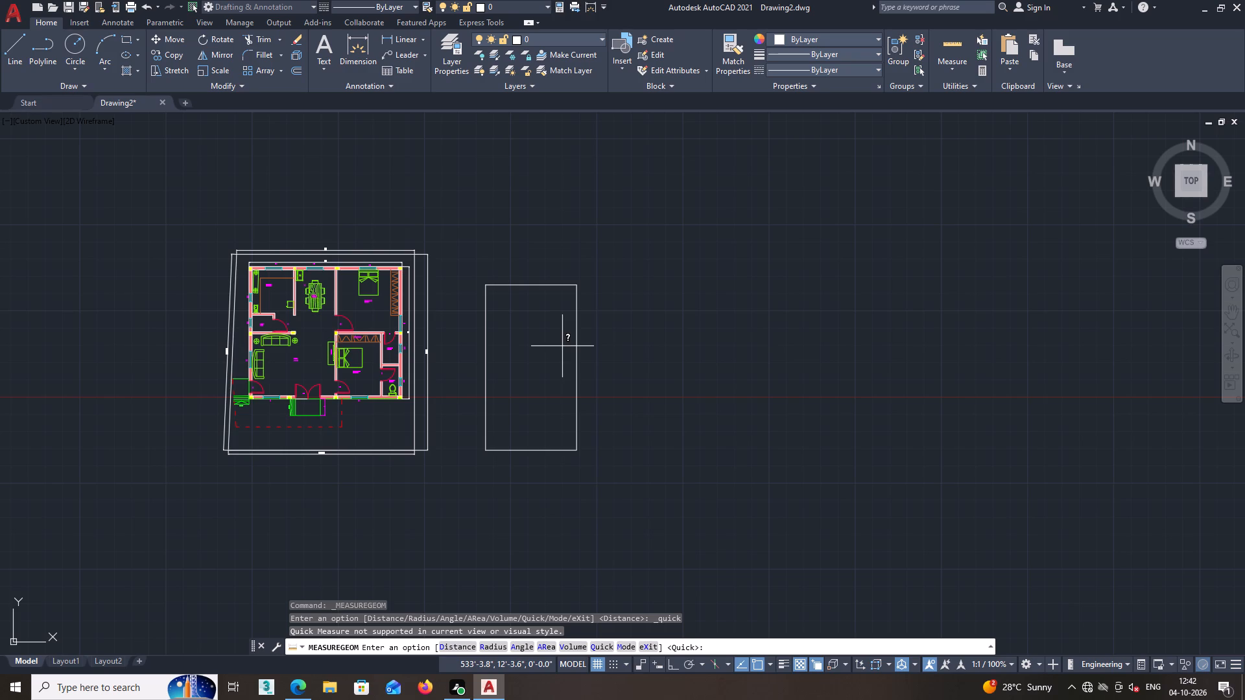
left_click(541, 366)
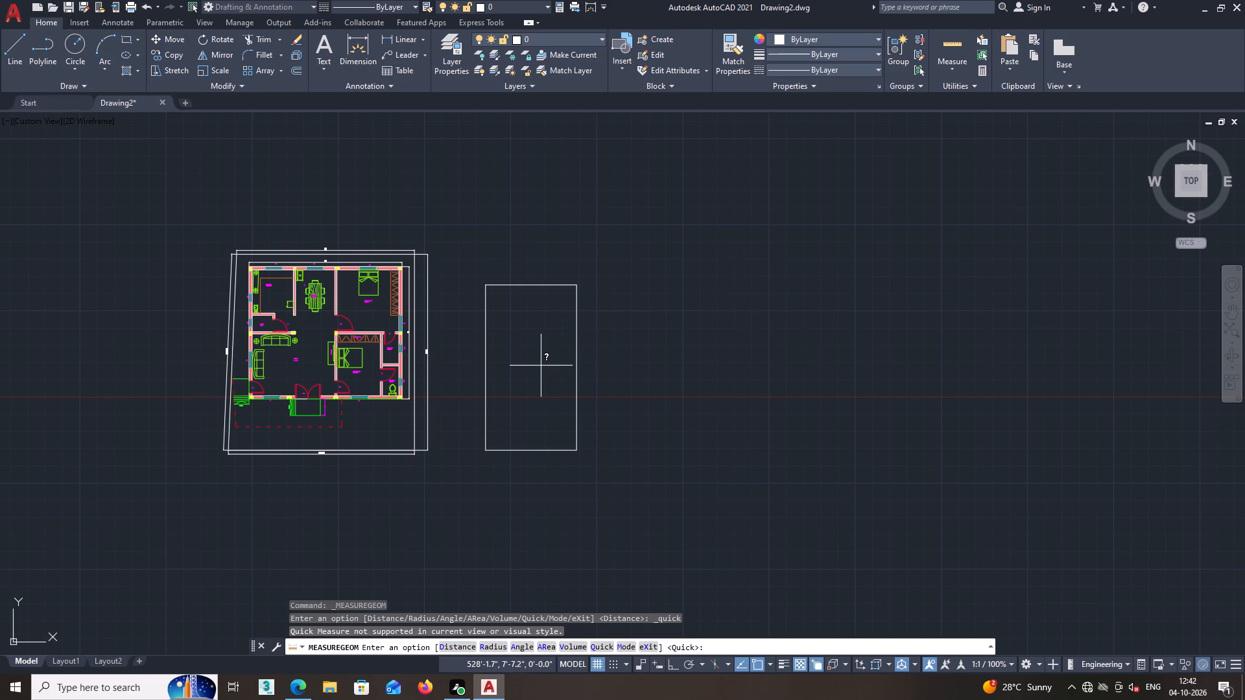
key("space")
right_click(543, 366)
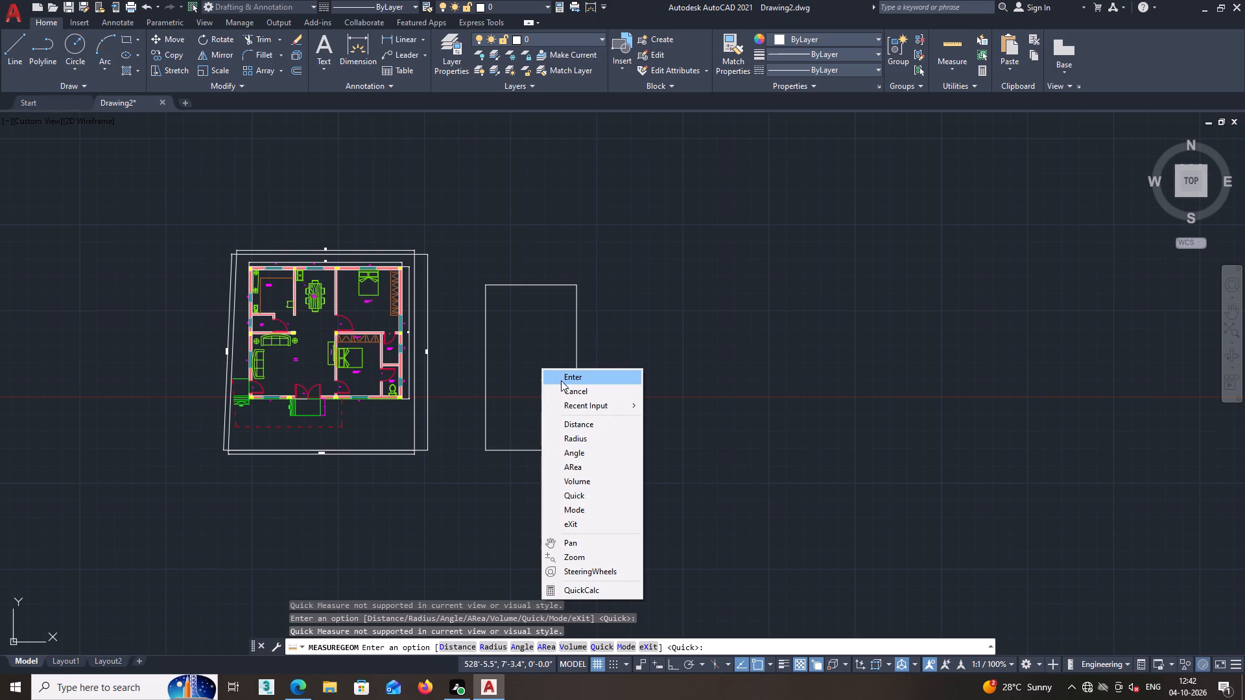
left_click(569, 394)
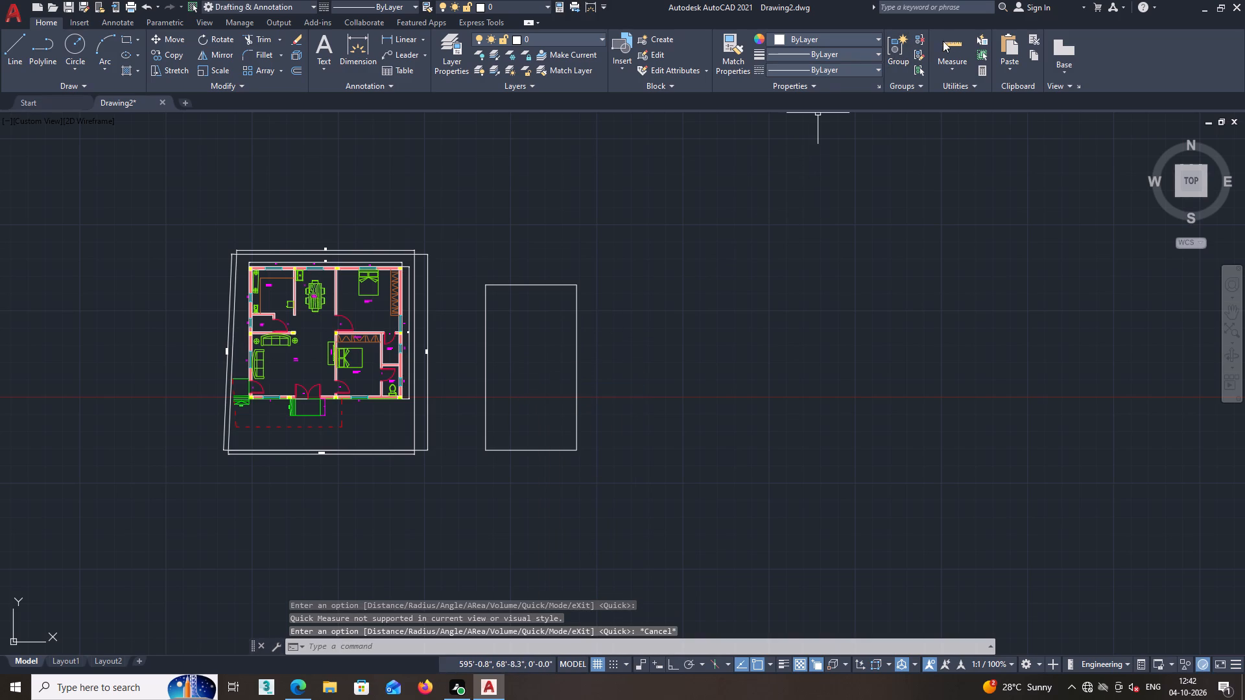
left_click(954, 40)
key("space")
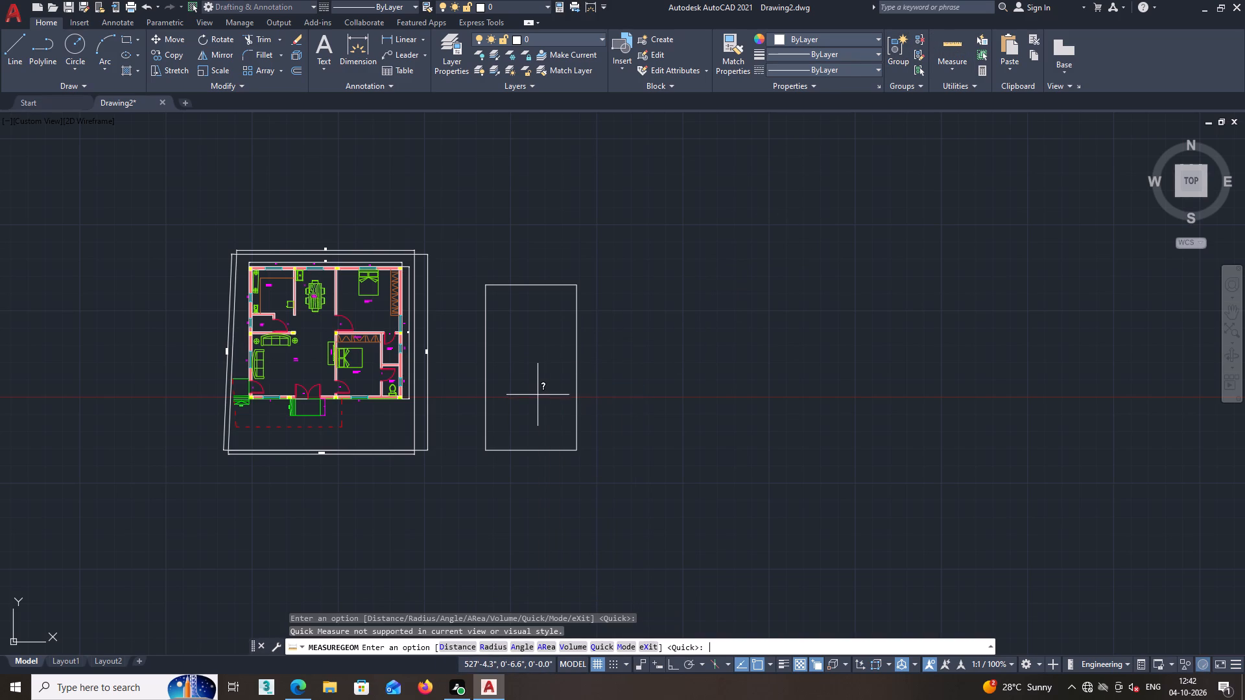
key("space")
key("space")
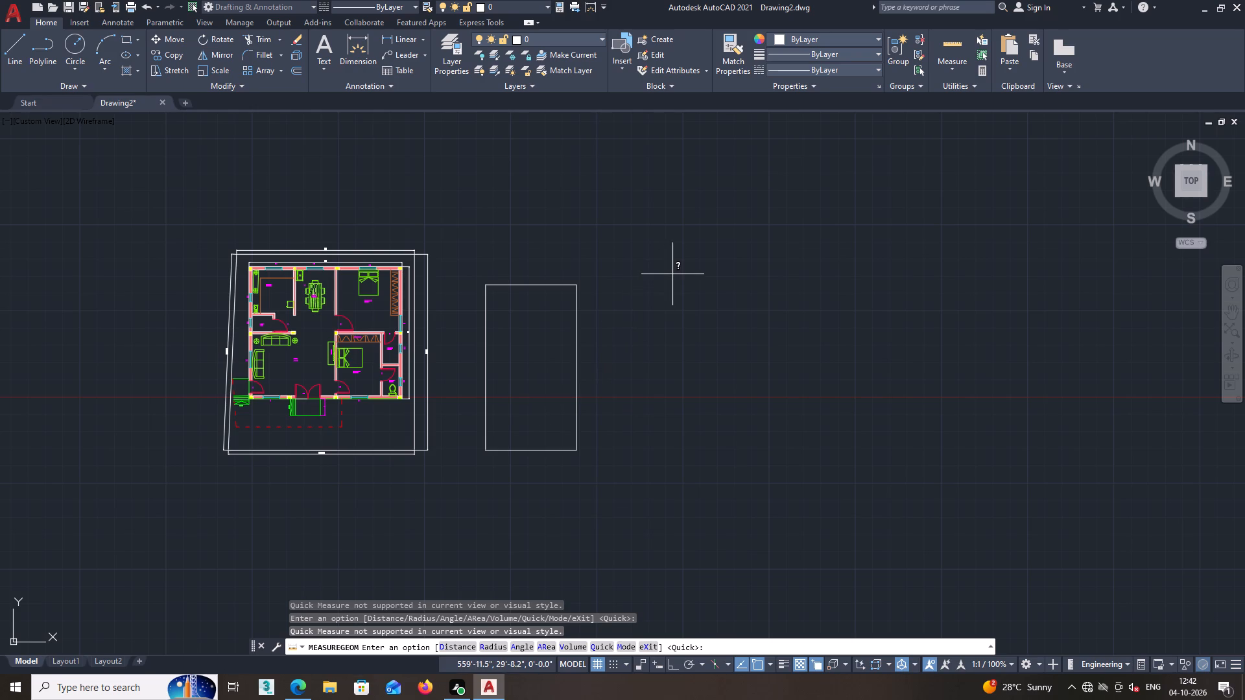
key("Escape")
Turn object snap off and measure the distance between the two north corners of the rectangle.
scroll(515, 340, "up", 1)
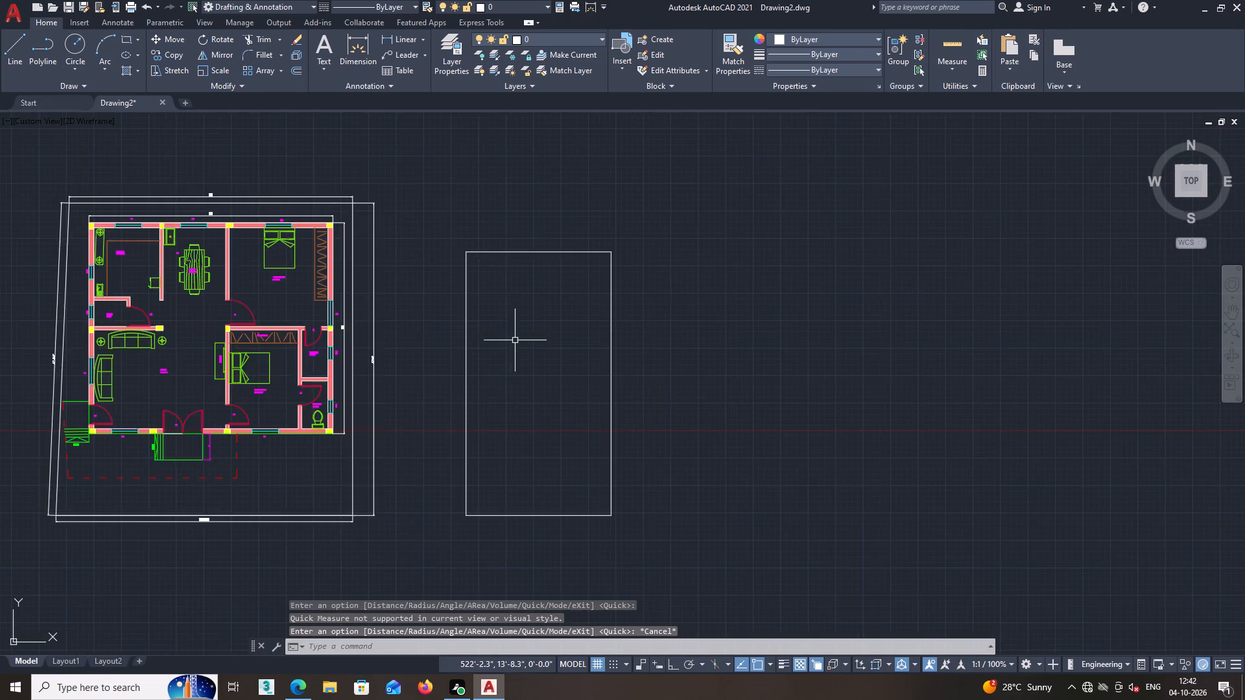
scroll(516, 340, "up", 1)
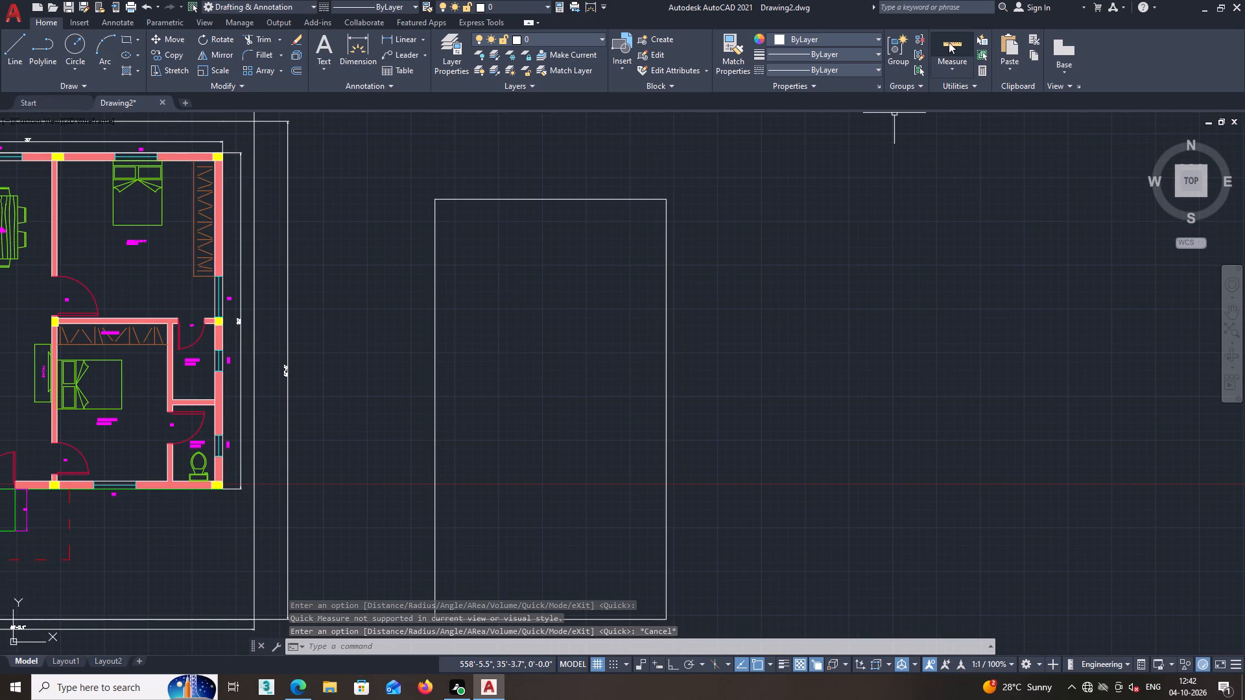
left_click(949, 42)
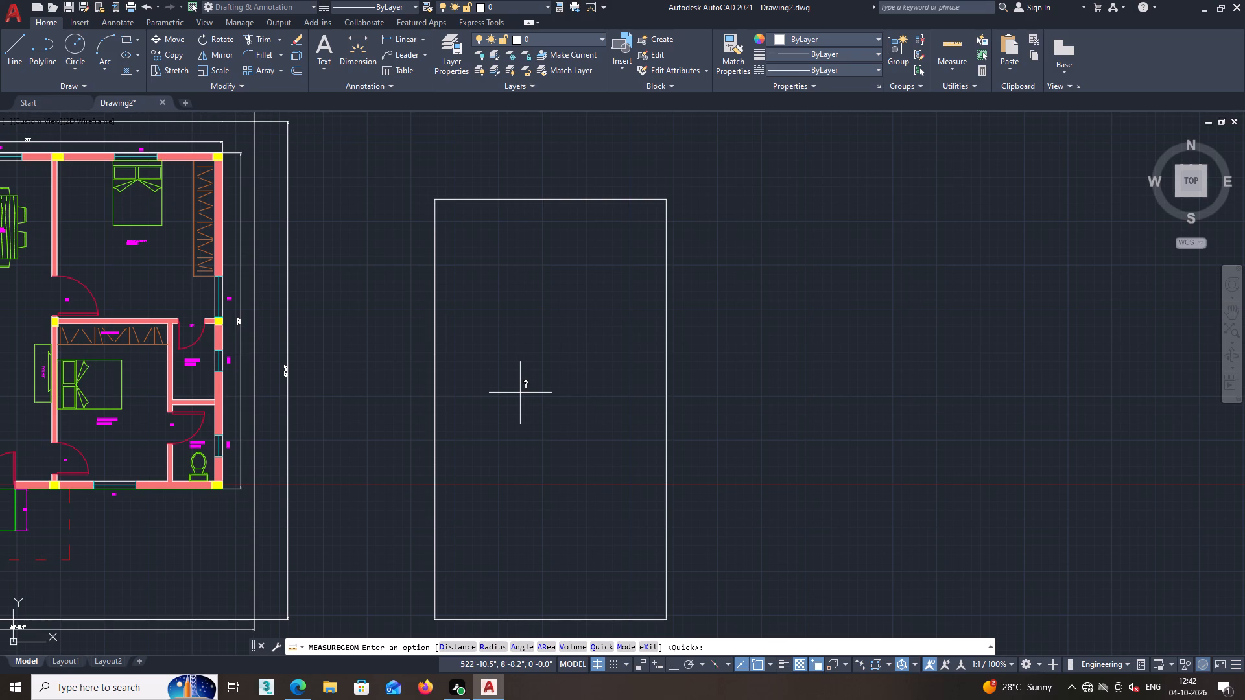
key("F3")
key("space")
key("space")
key("space")
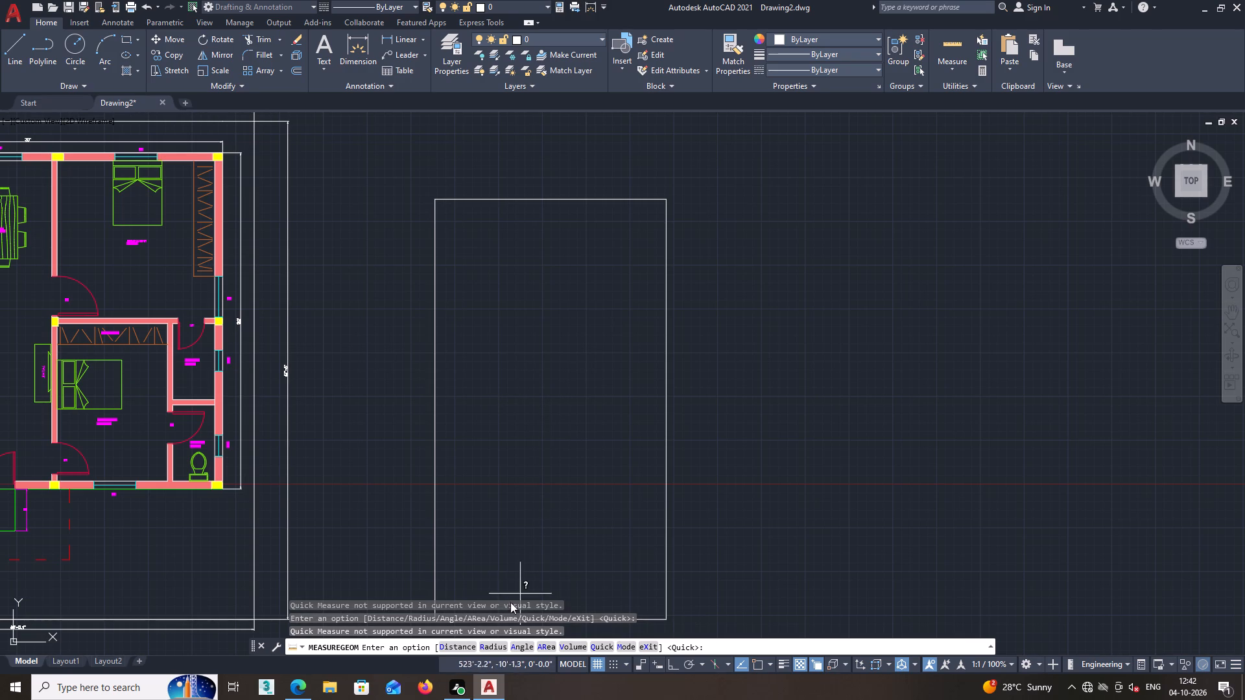
left_click(463, 644)
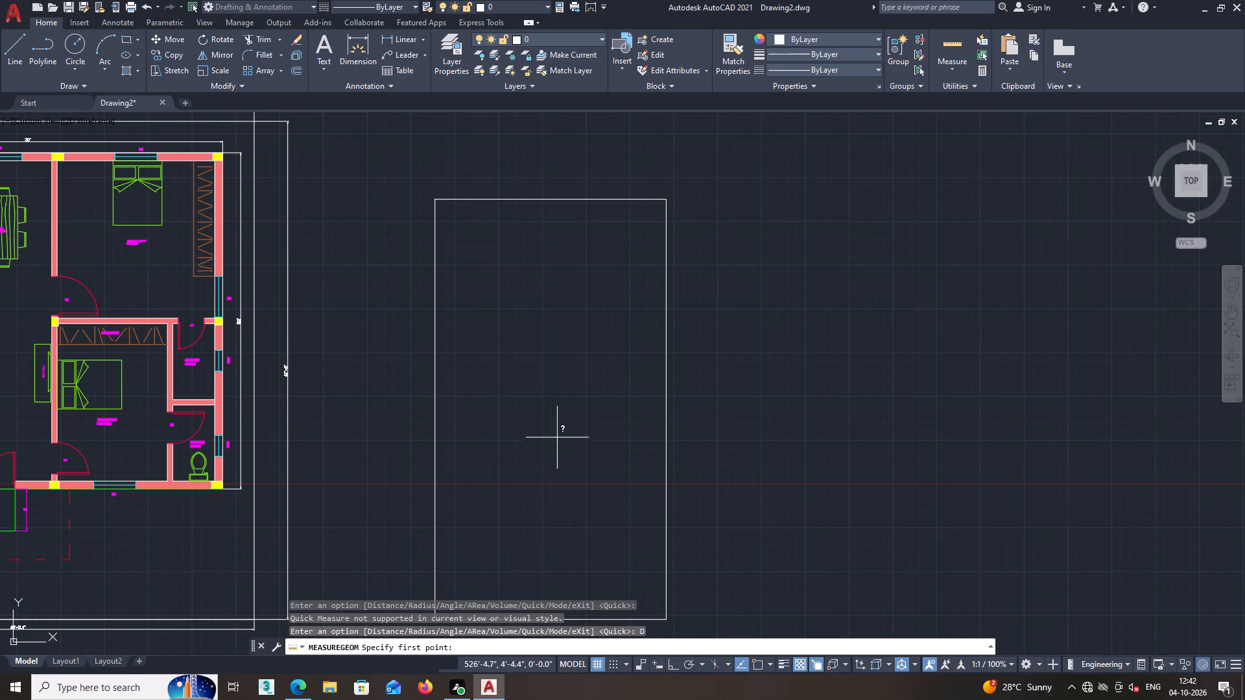
left_click(435, 200)
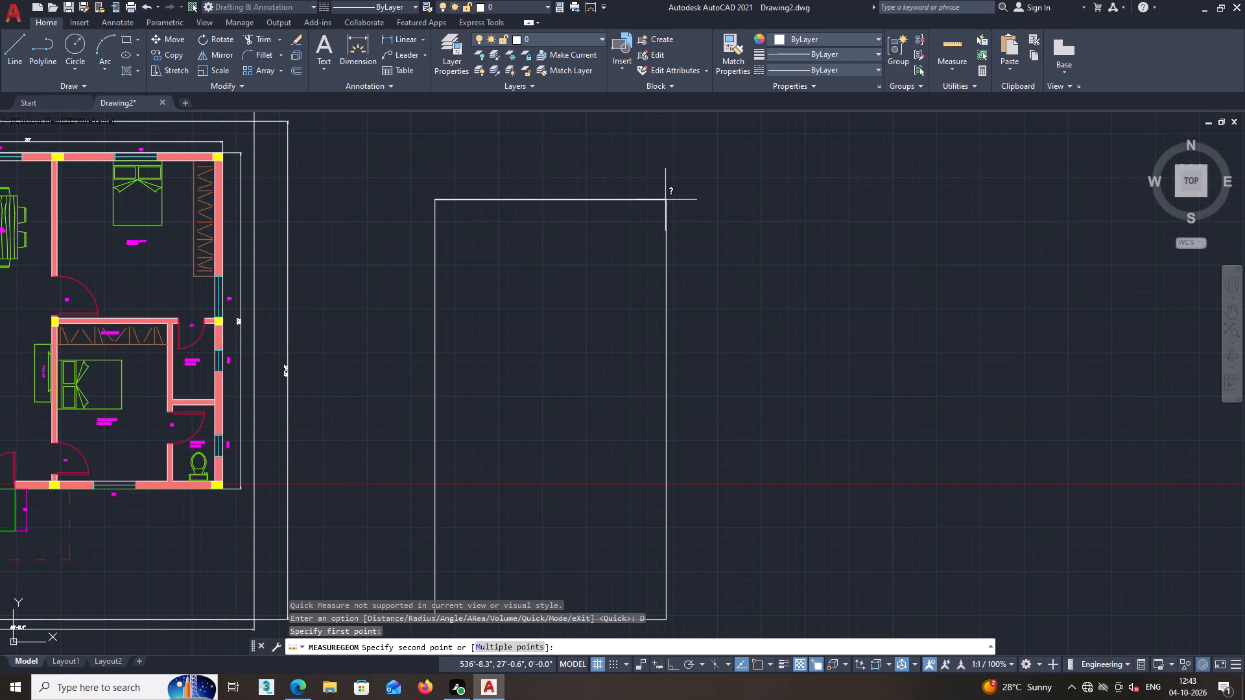
left_click(665, 200)
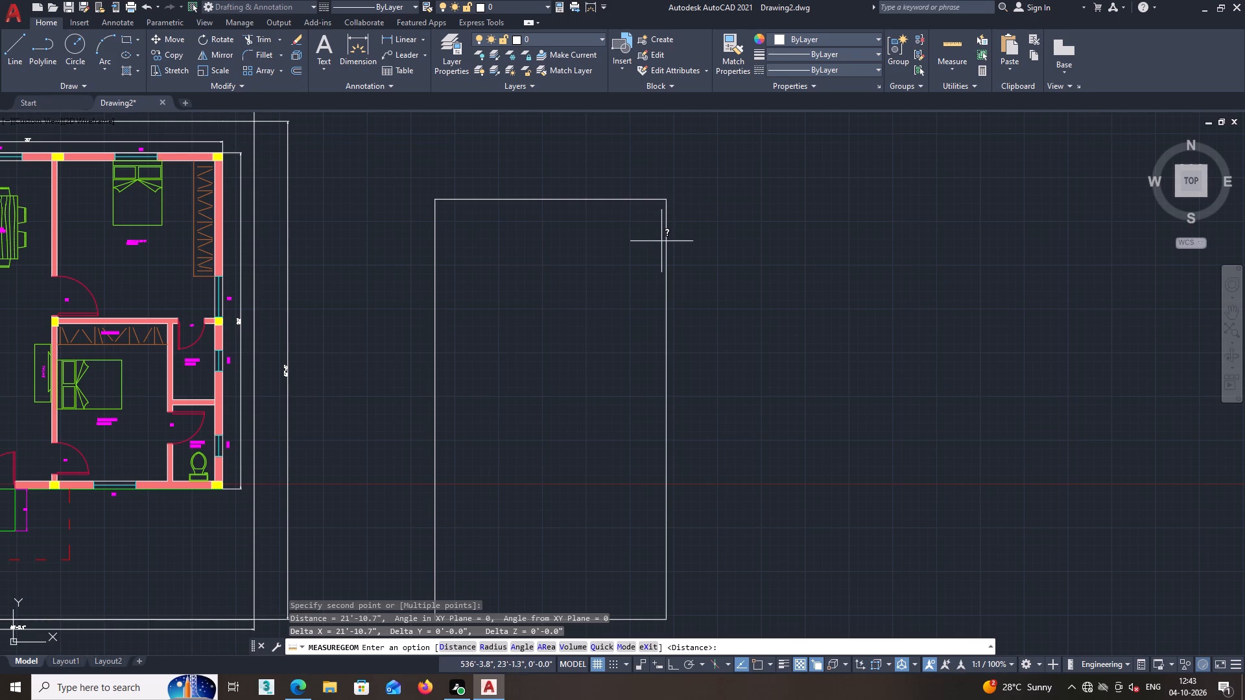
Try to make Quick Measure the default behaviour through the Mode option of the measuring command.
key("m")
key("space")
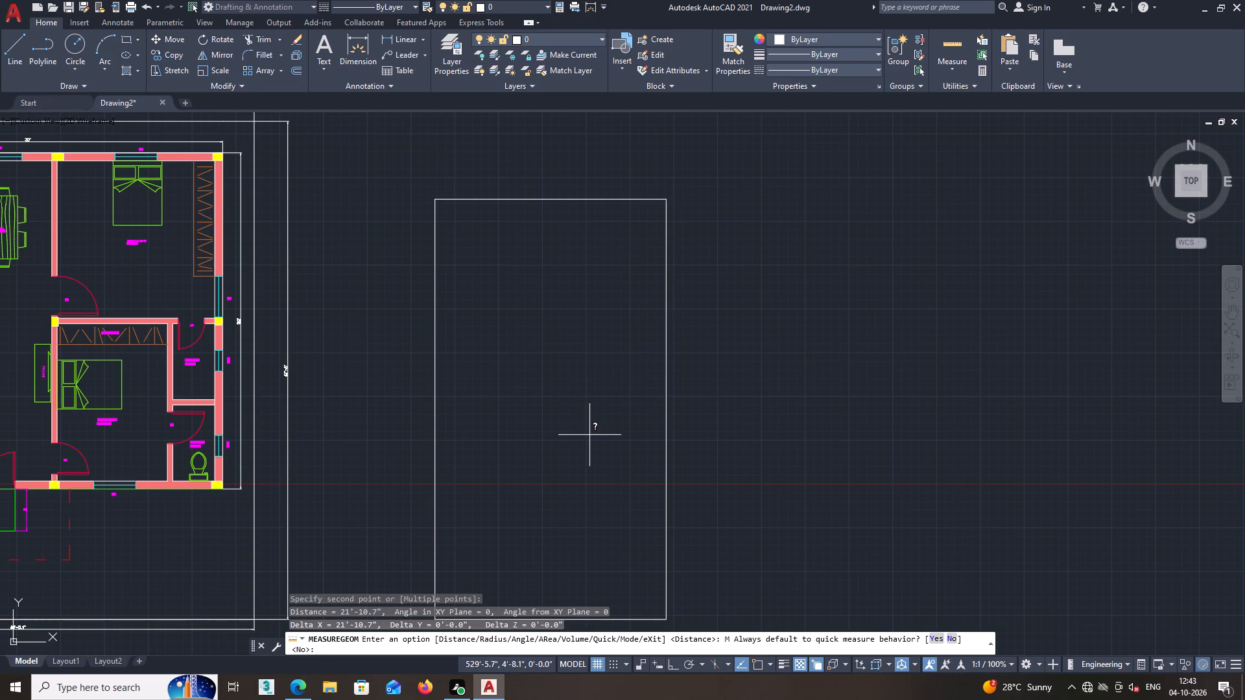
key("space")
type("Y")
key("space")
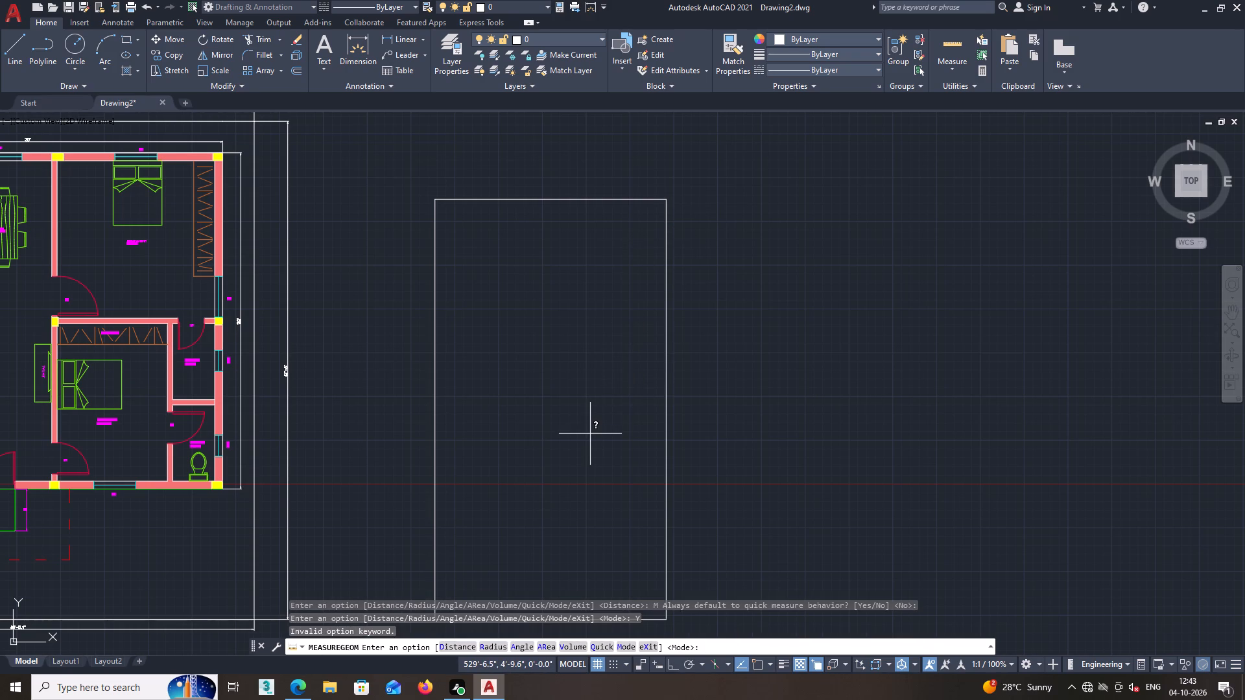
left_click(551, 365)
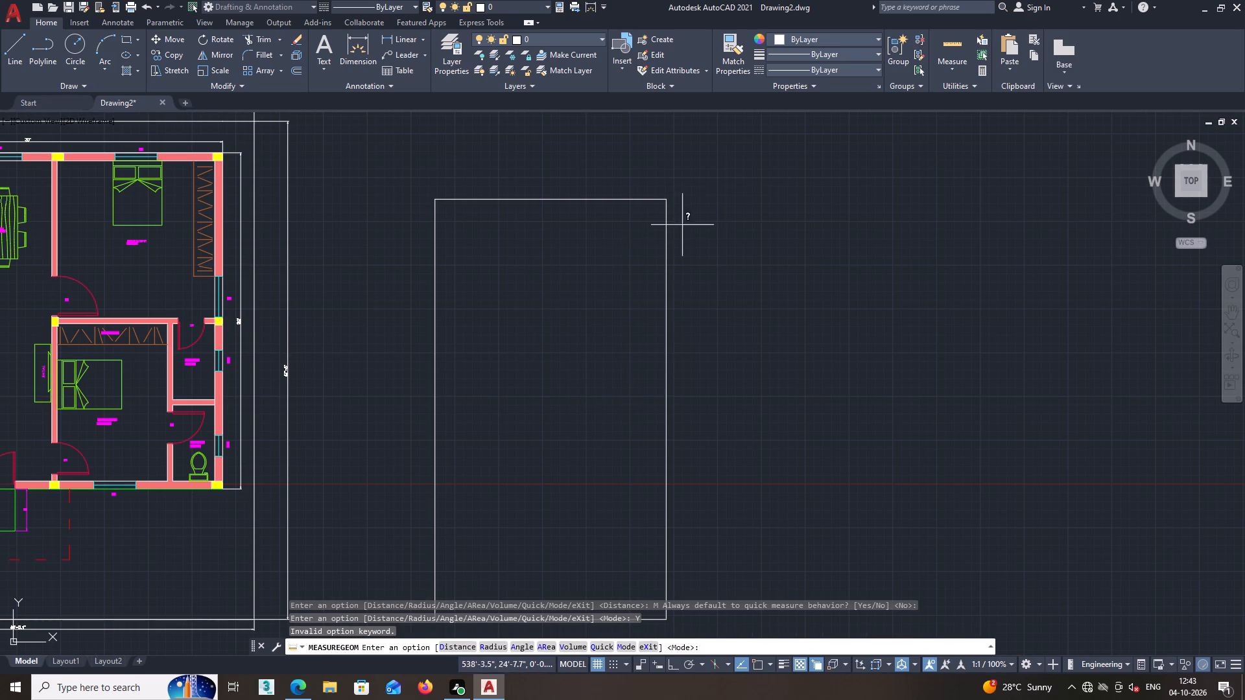
Retry Quick Measure inside the rectangle beside the floor plan, restarting the command, and cancel it.
left_click(951, 45)
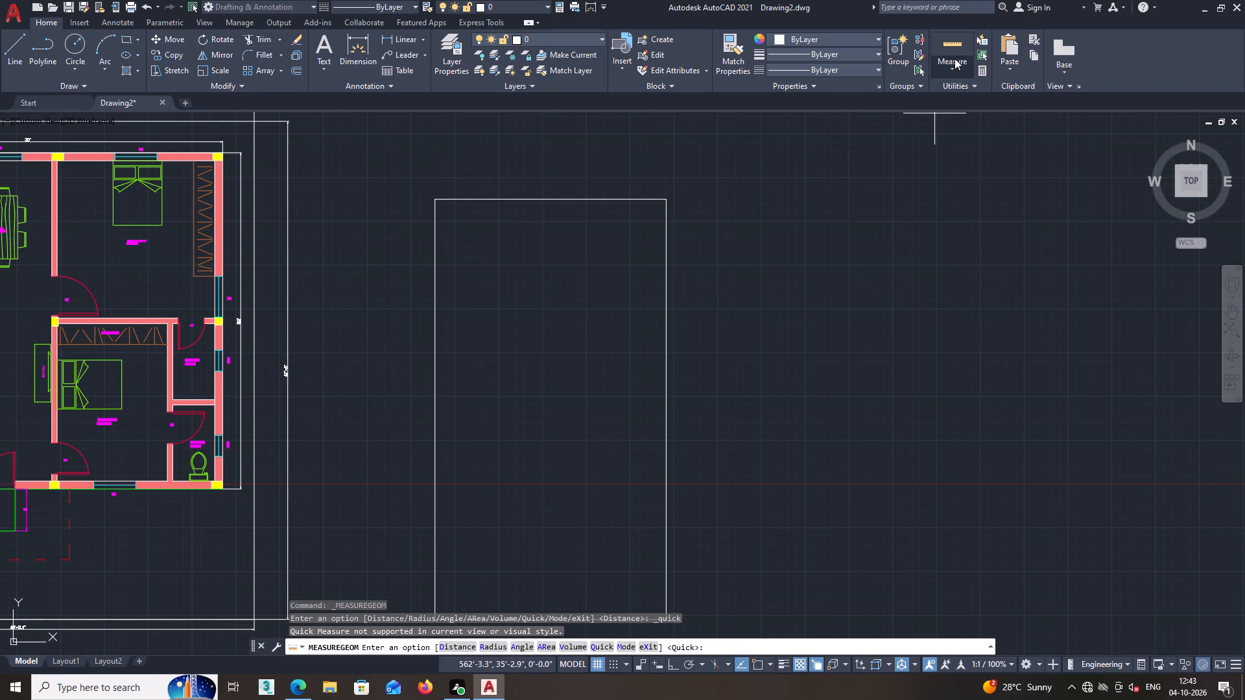
left_click(954, 65)
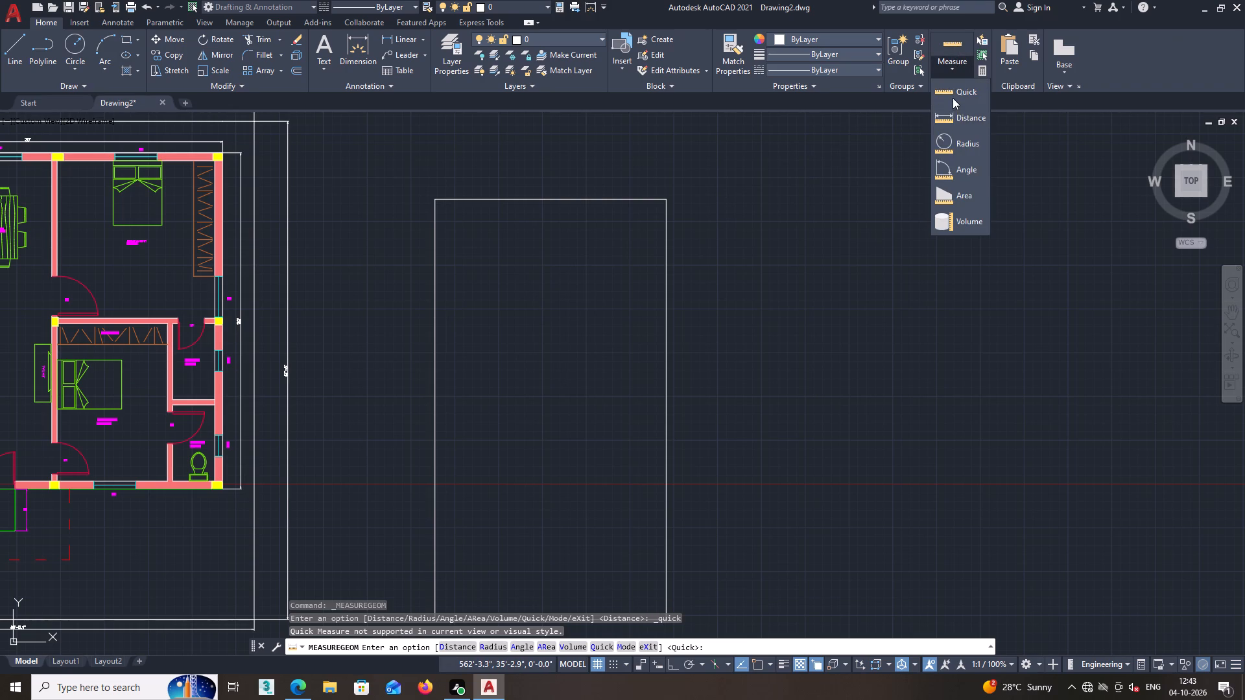
left_click(953, 98)
left_click(621, 330)
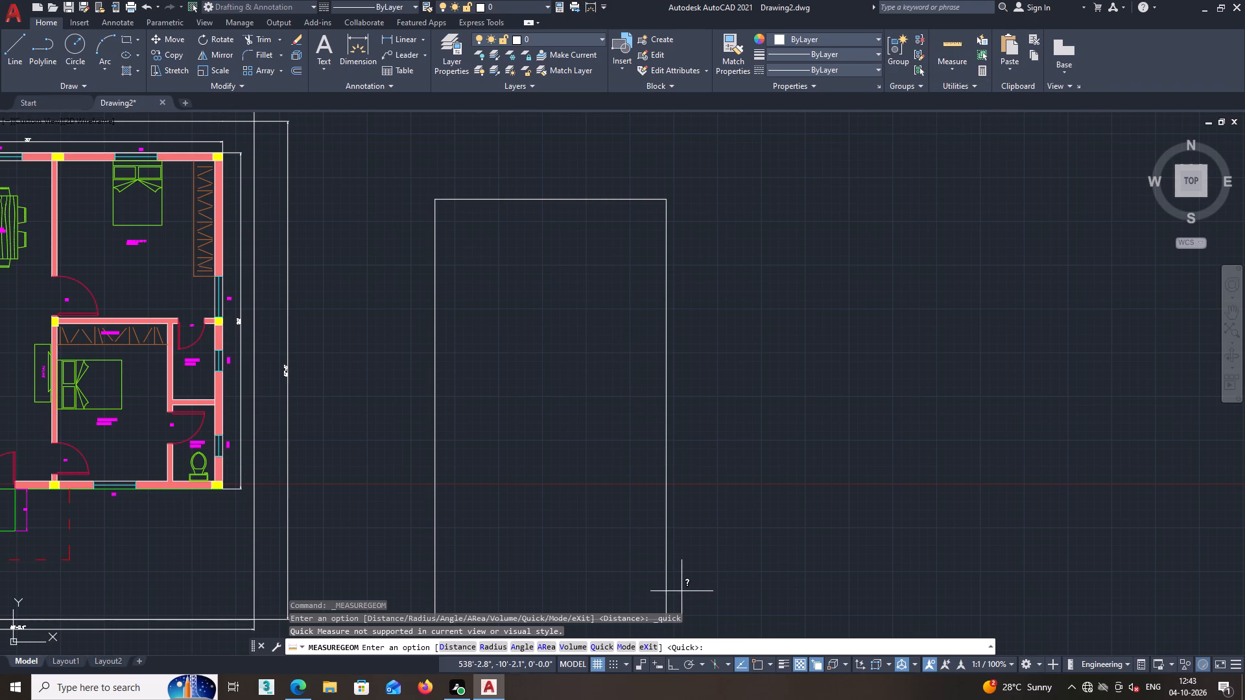
key("space")
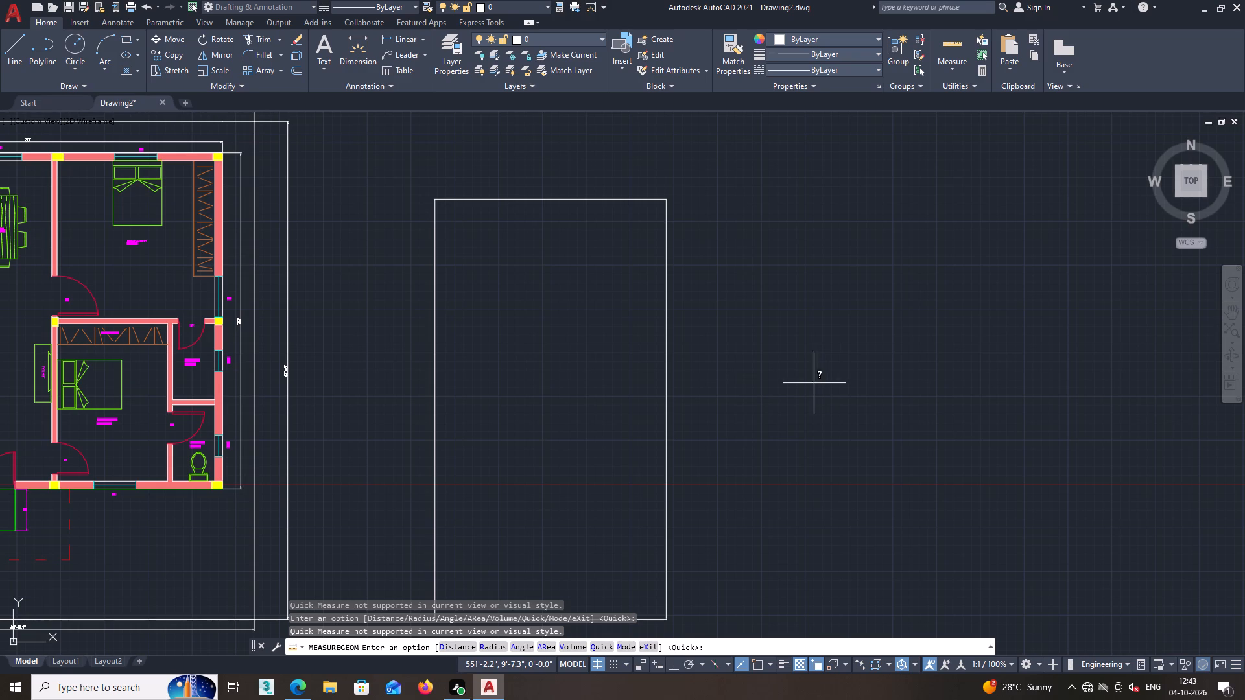
key("space")
key("Escape")
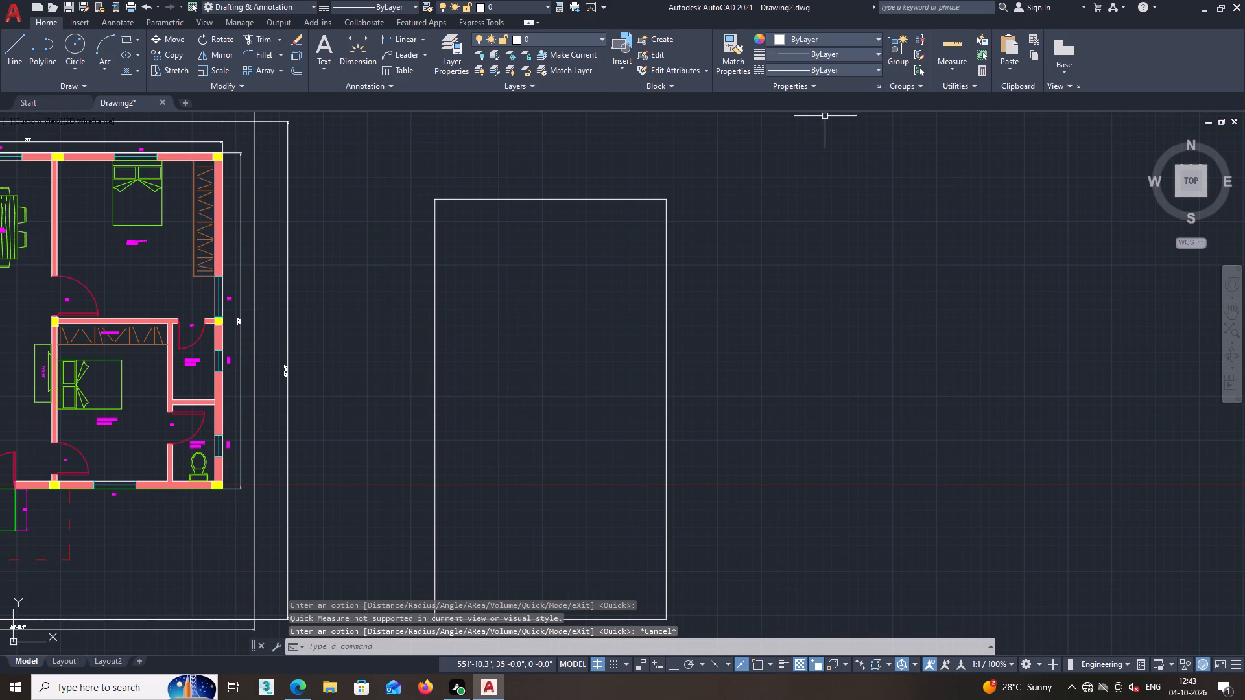
left_click(956, 41)
left_click(550, 450)
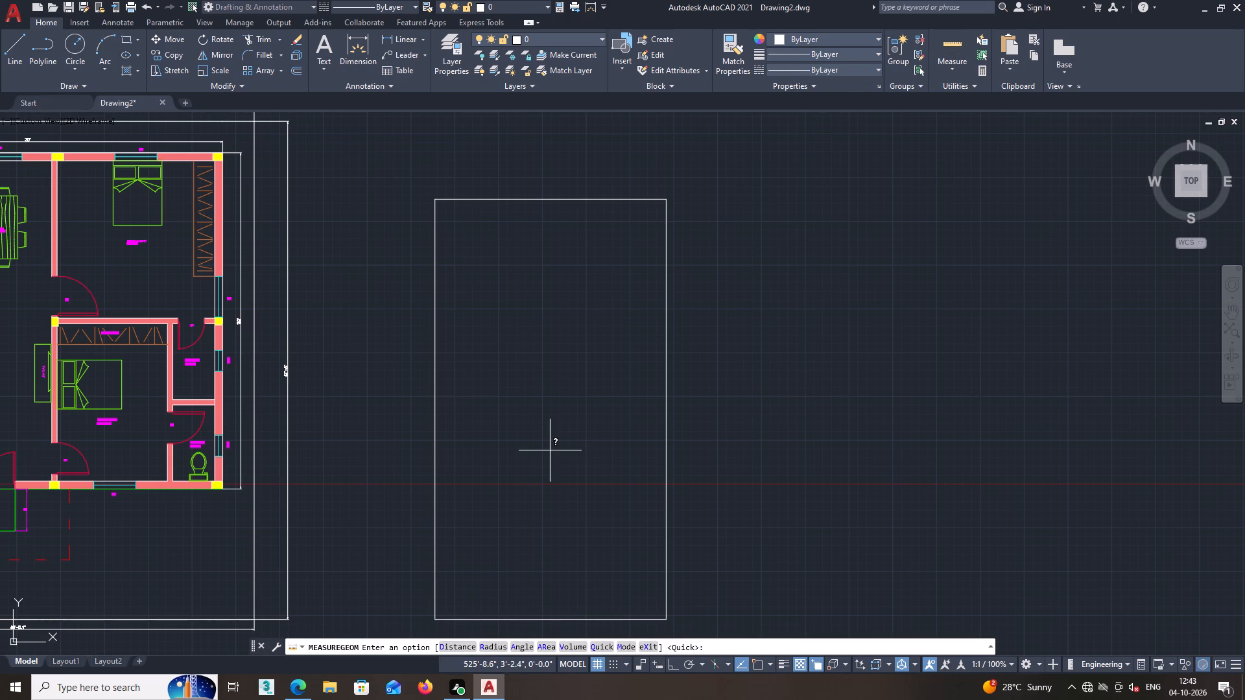
key("space")
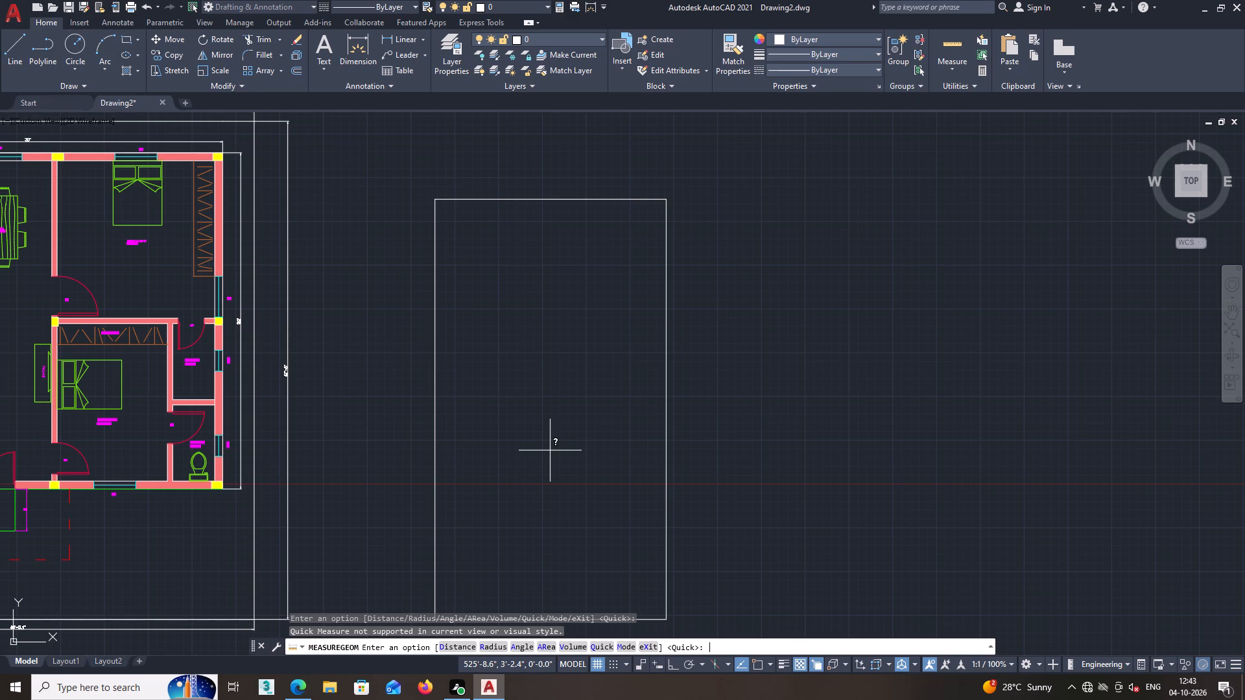
key("Escape")
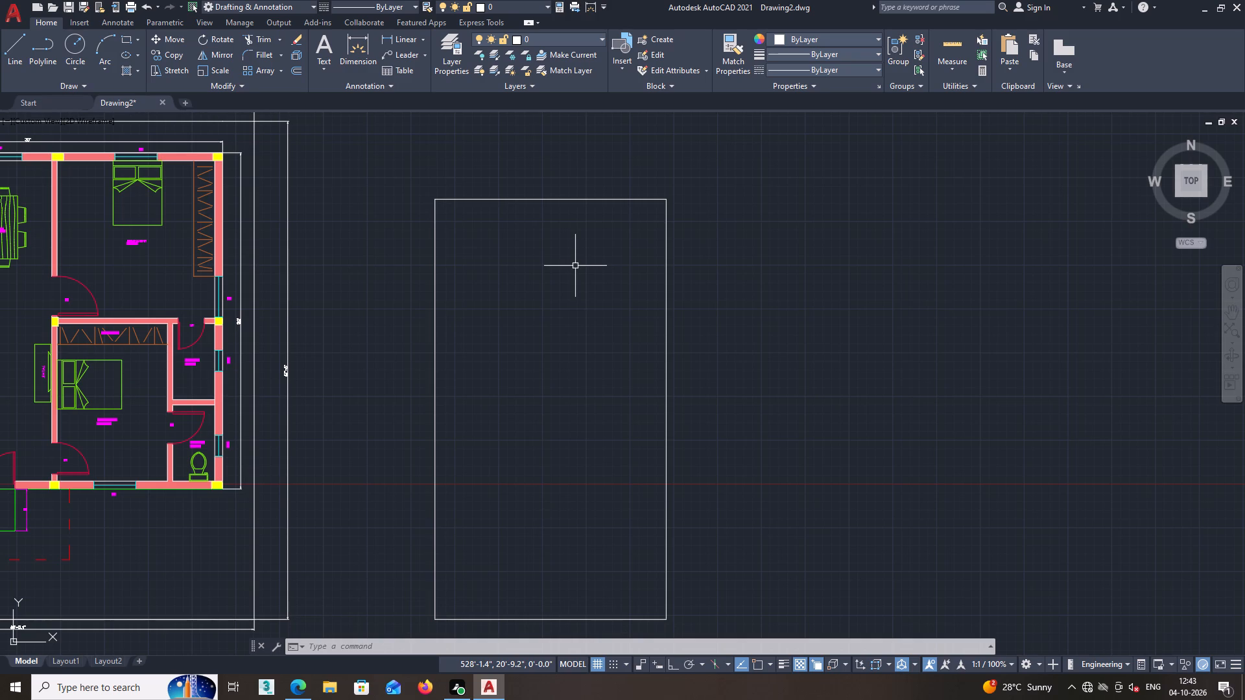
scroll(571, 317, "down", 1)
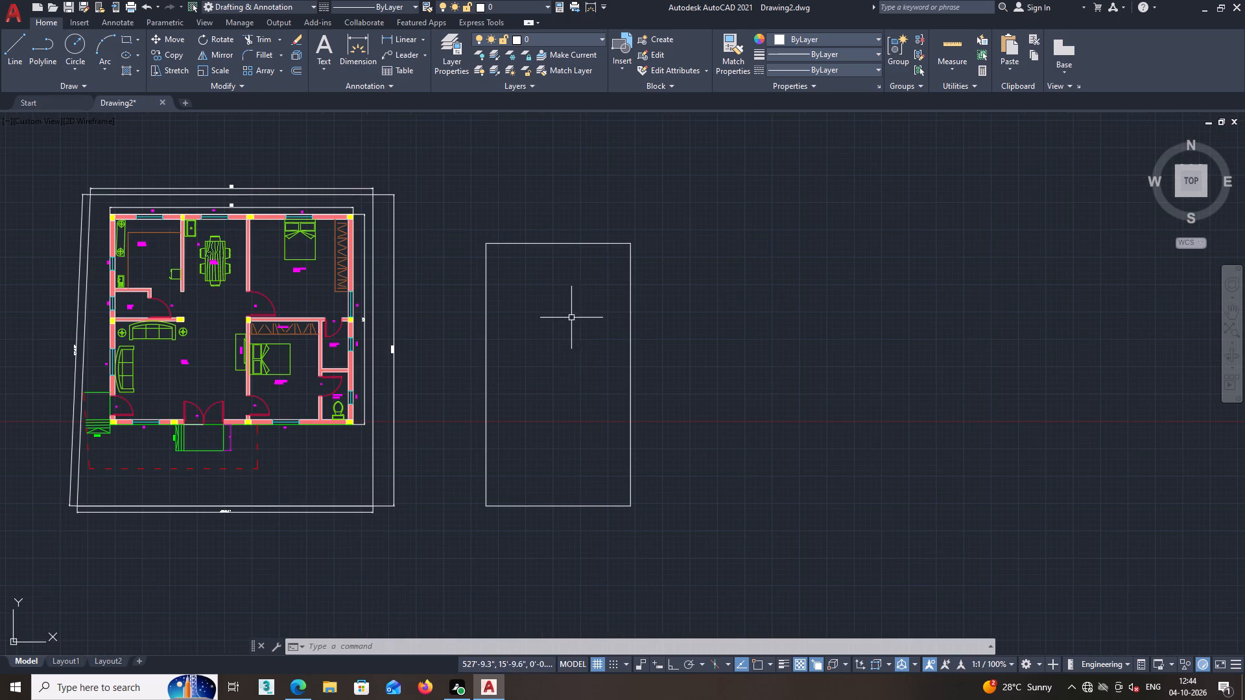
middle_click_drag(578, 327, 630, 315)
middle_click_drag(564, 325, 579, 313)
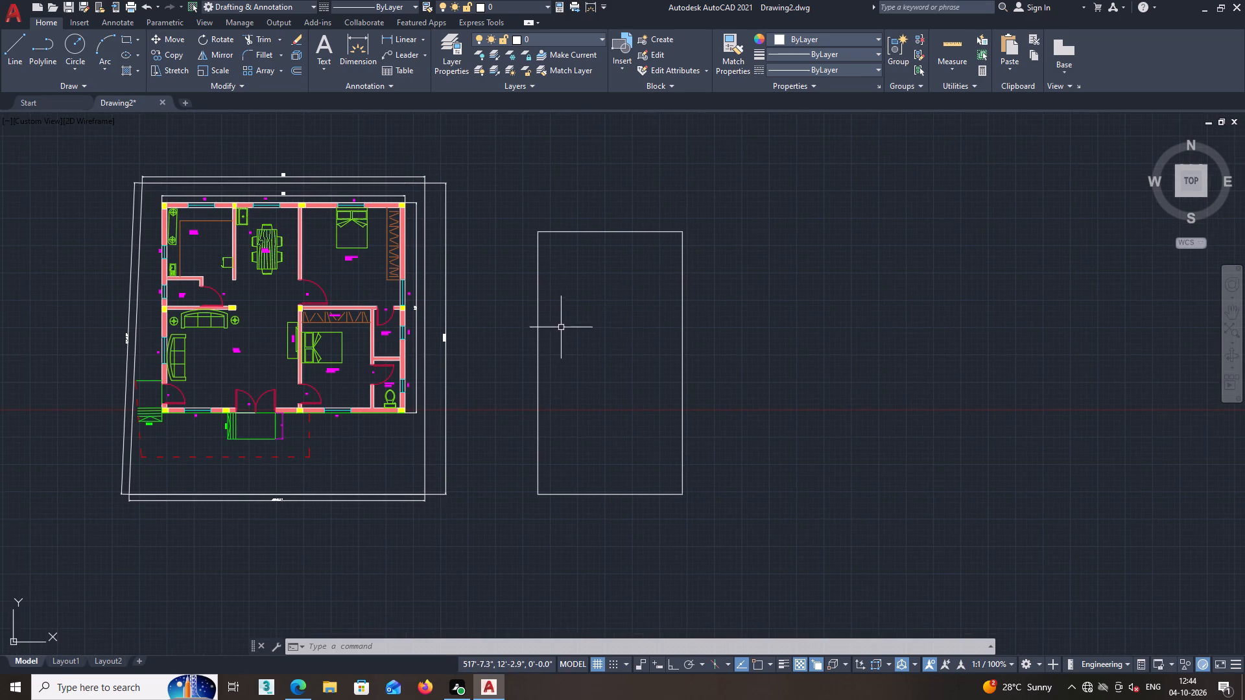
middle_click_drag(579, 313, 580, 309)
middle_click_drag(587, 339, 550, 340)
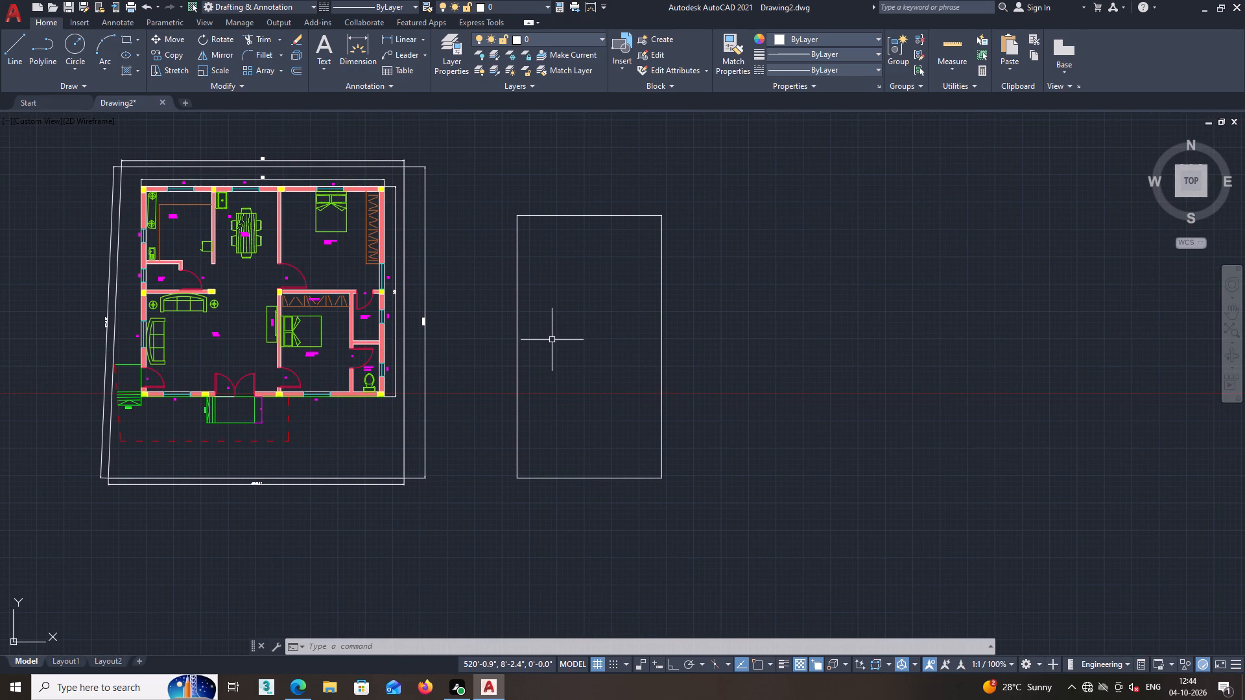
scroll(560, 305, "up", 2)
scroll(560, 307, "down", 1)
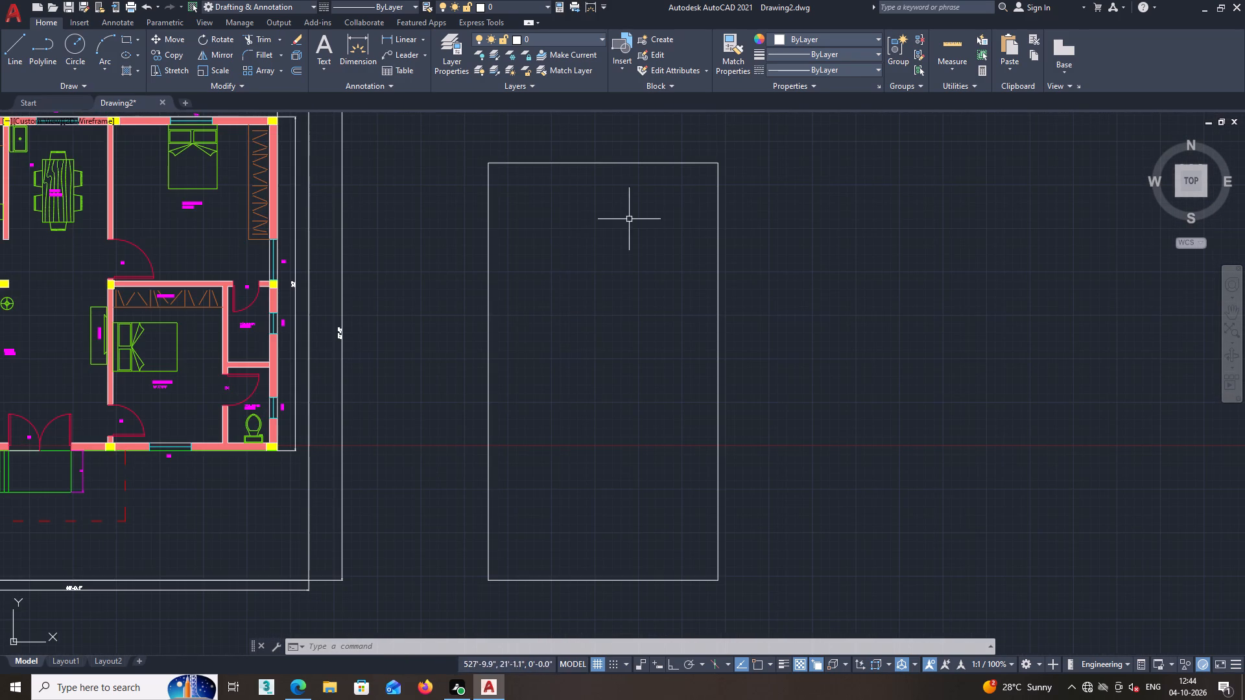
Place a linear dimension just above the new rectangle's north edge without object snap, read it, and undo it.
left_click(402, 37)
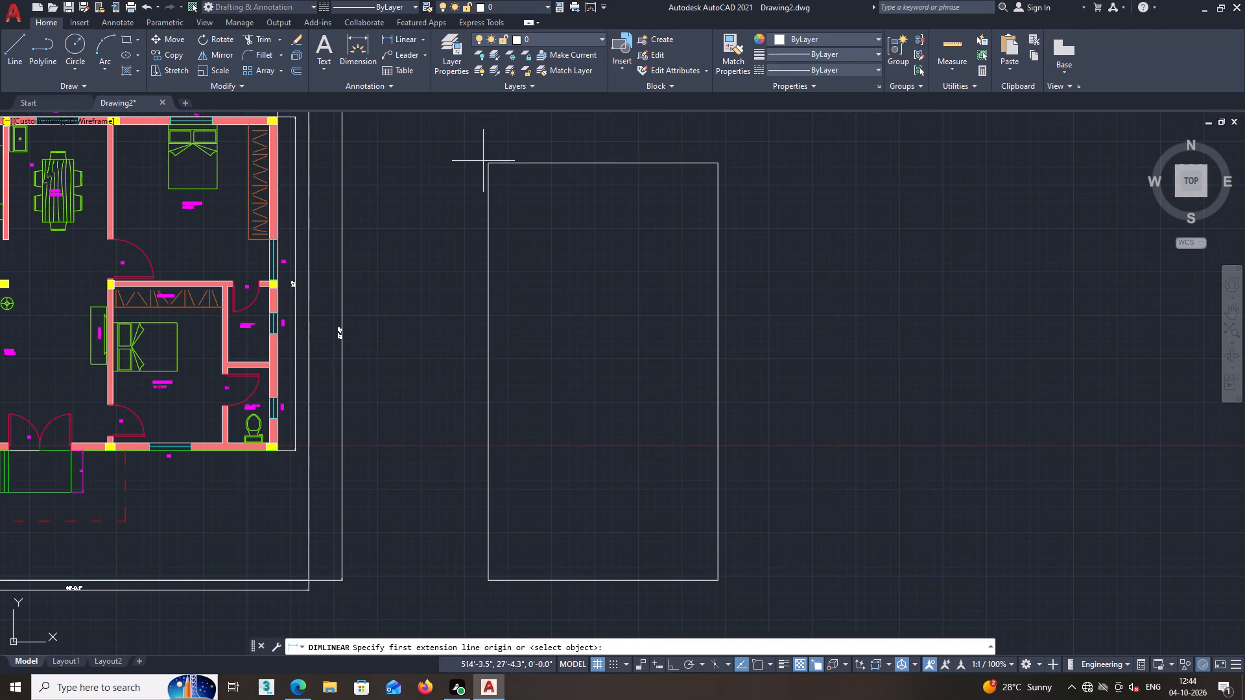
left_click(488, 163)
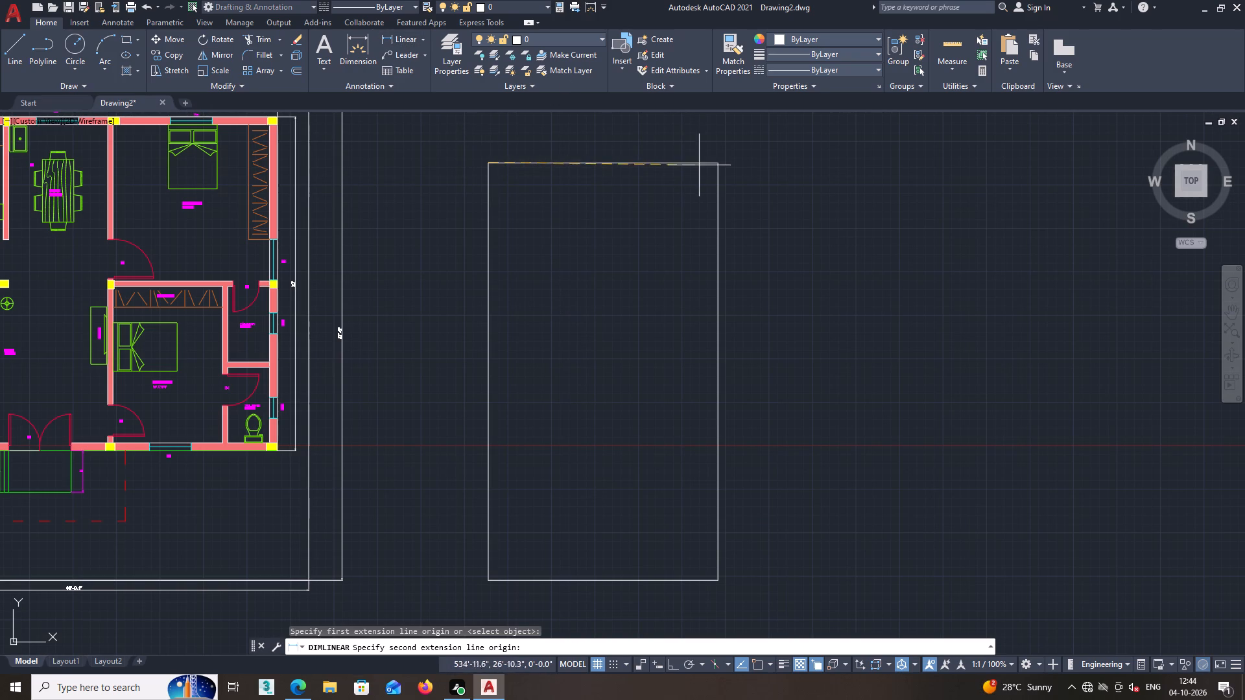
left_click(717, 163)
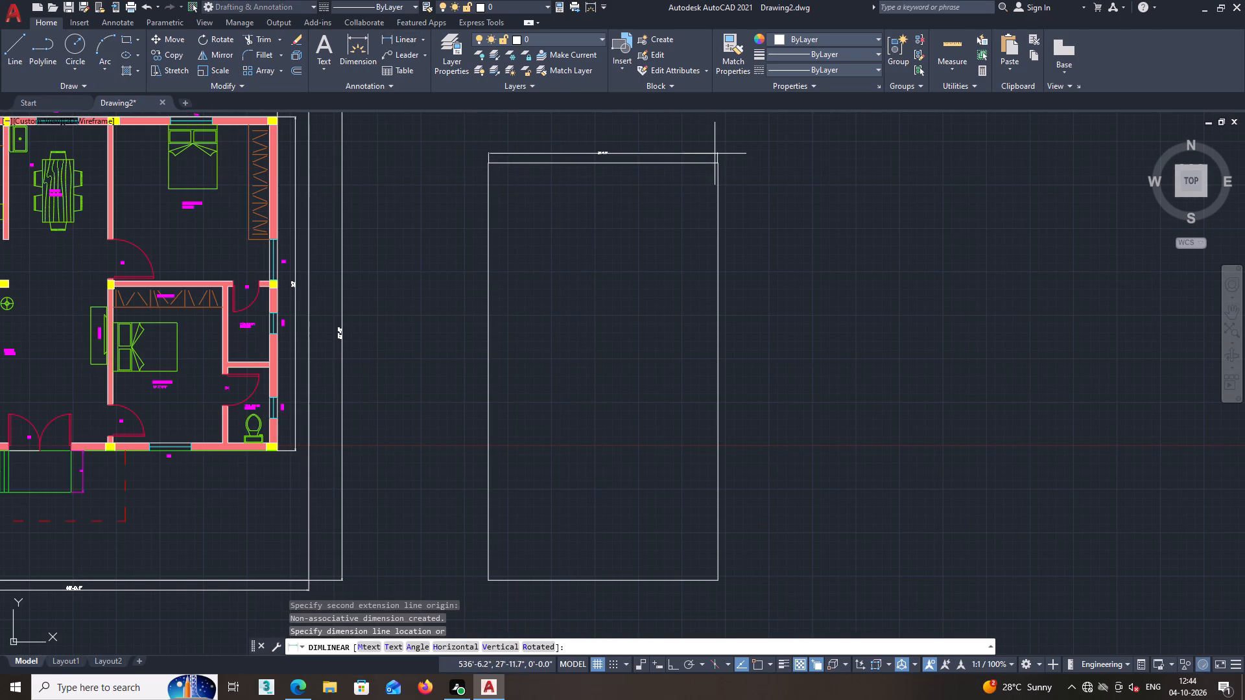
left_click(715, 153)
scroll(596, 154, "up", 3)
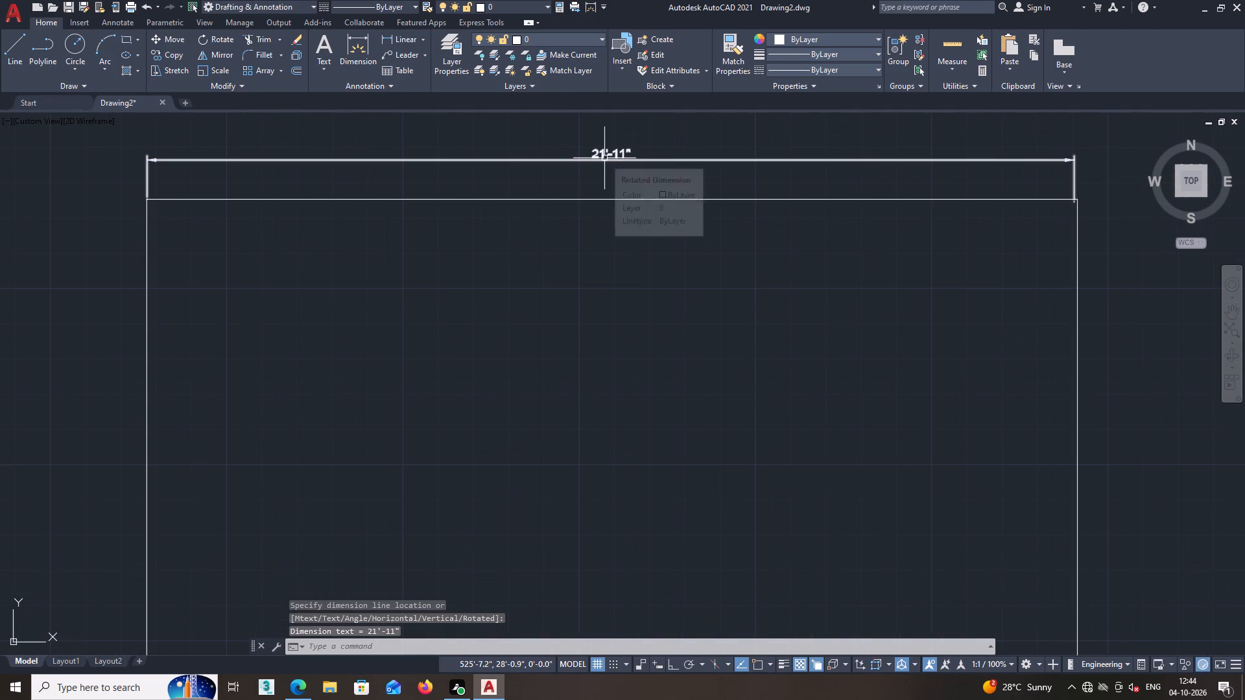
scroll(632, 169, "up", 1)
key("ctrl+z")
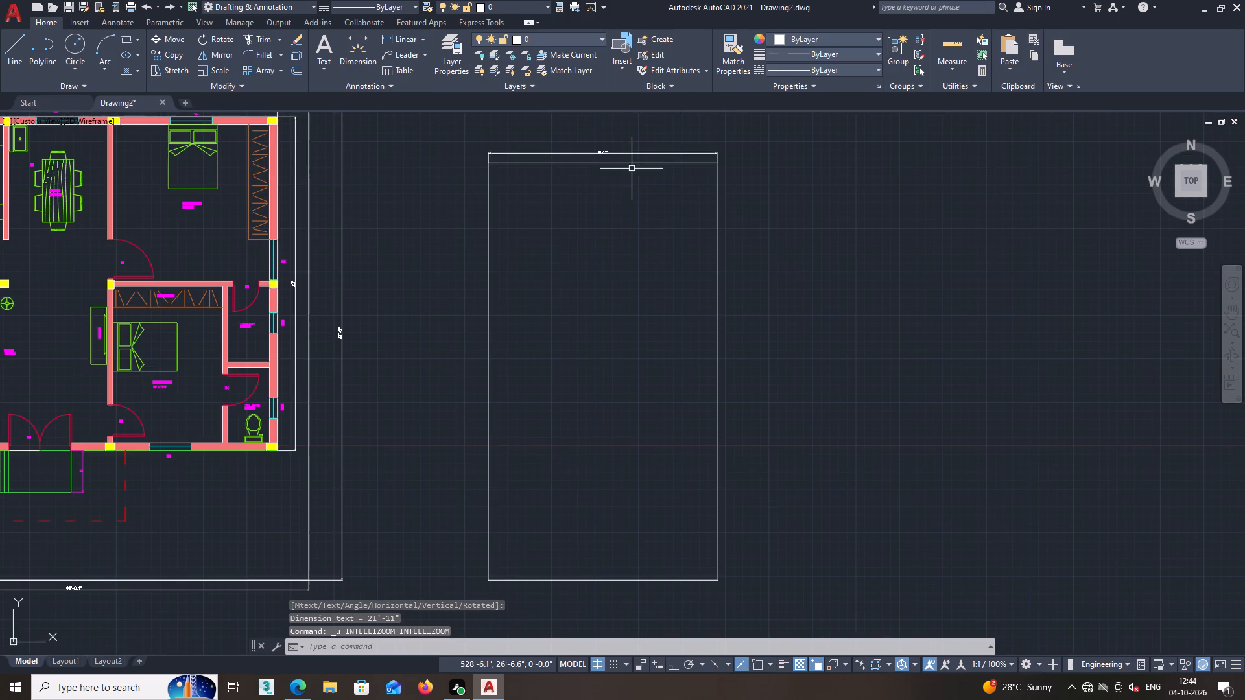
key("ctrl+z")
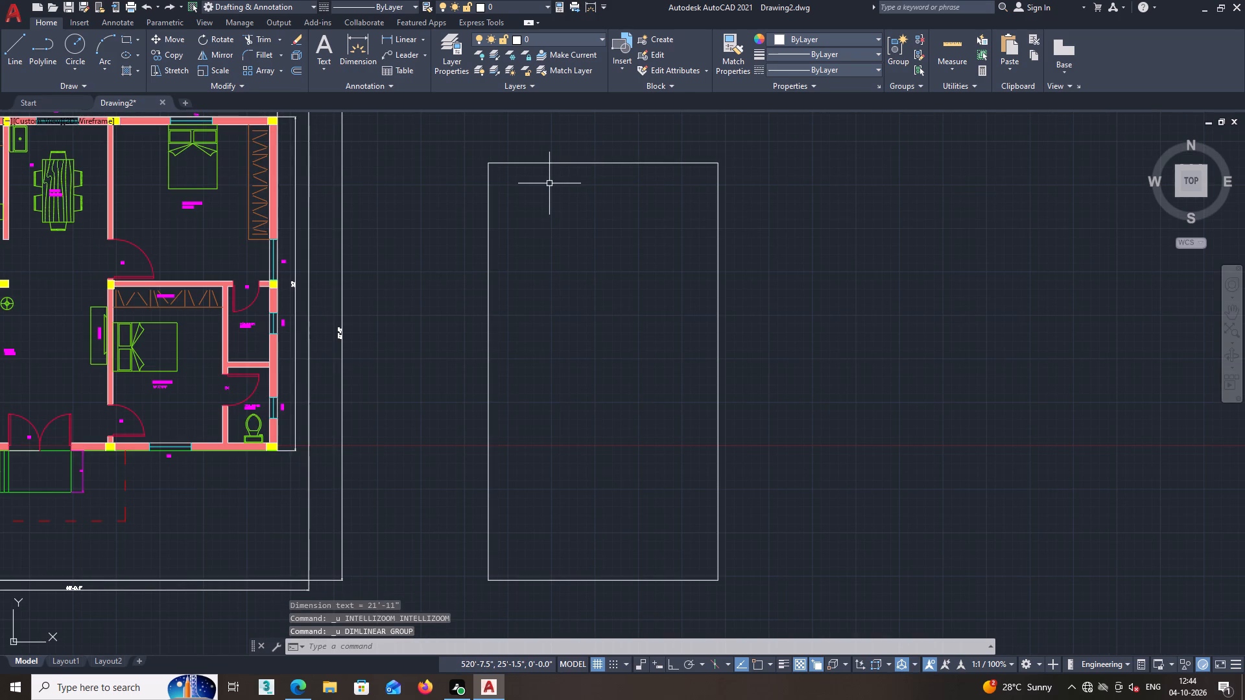
Turn object snap on, check the rectangle's width with a linear dimension between its two north corners, and undo that dimension.
key("F3")
scroll(503, 164, "up", 1)
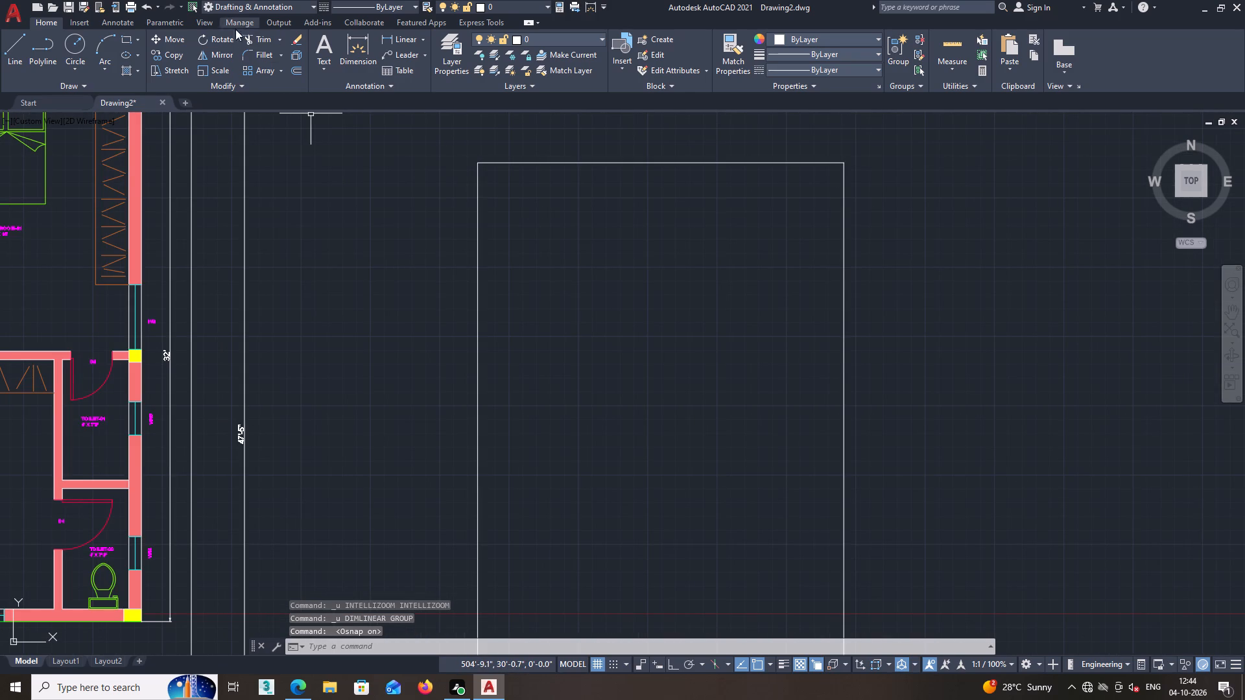
left_click(392, 36)
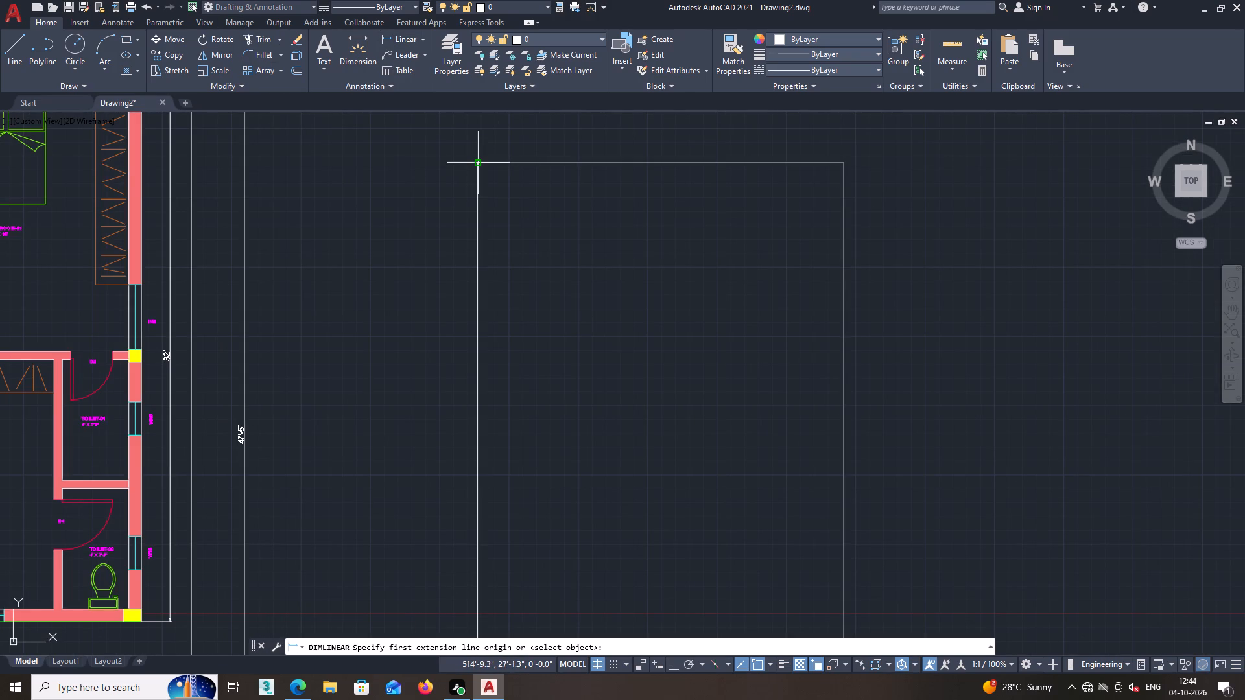
left_click(478, 163)
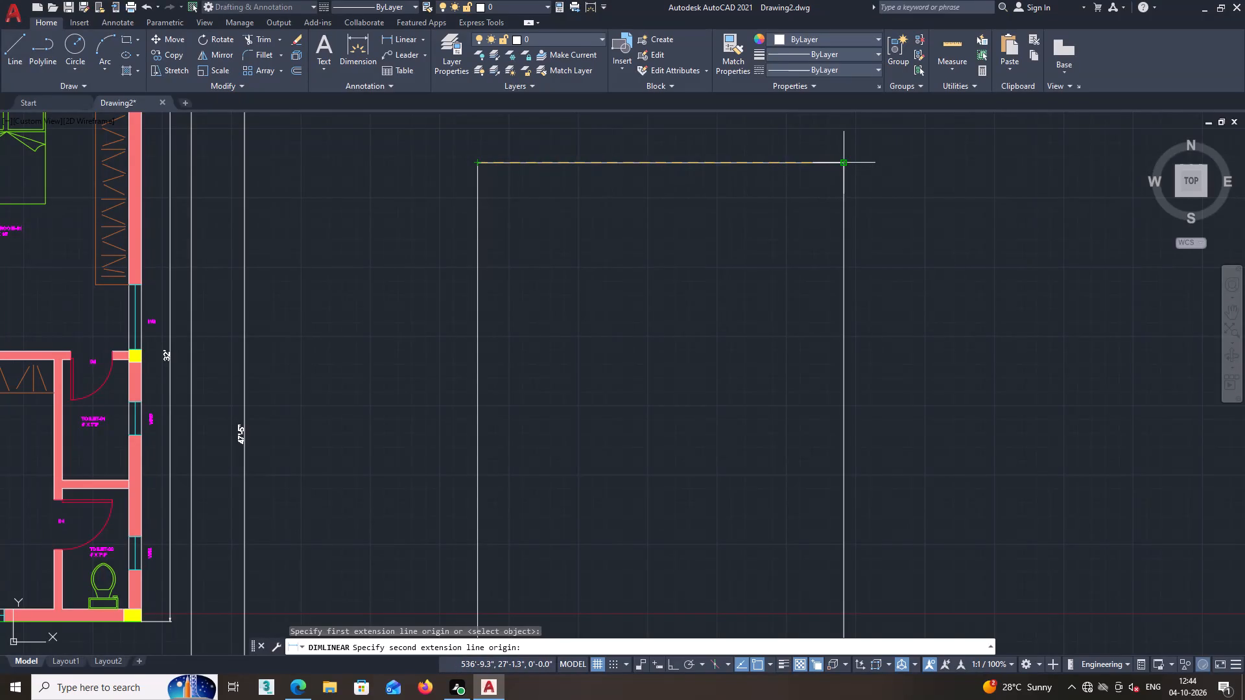
left_click(842, 162)
left_click(838, 154)
scroll(688, 162, "up", 3)
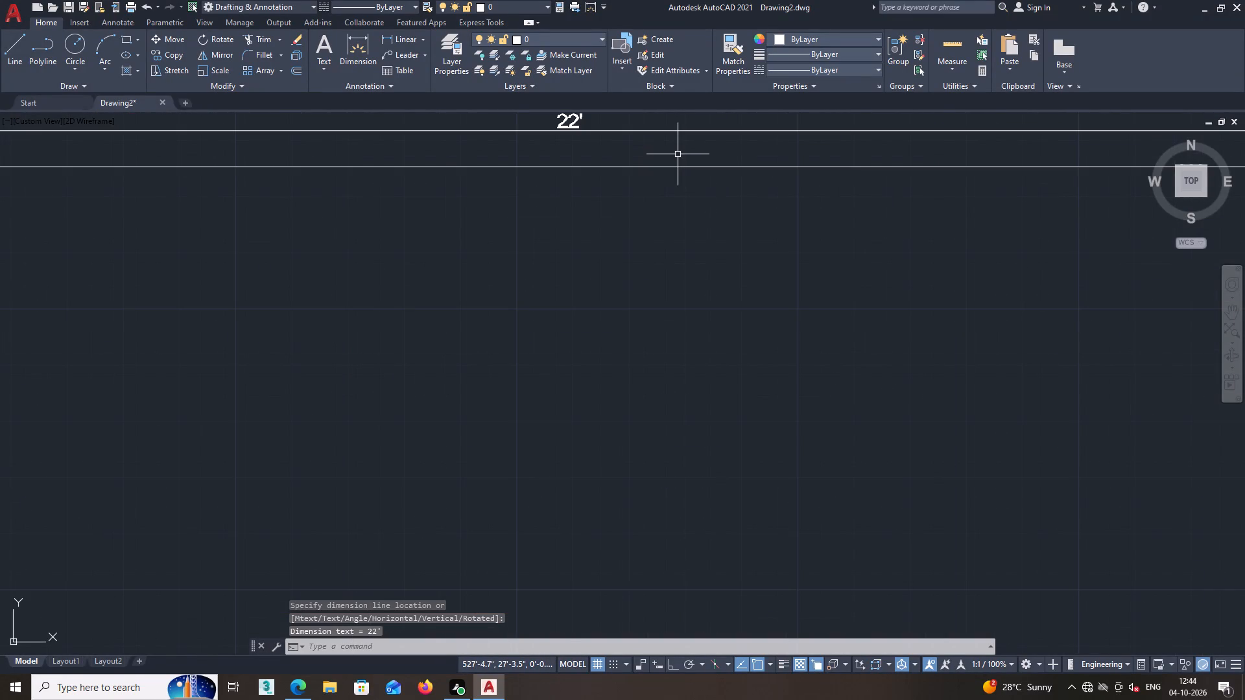
middle_click_drag(677, 158, 676, 231)
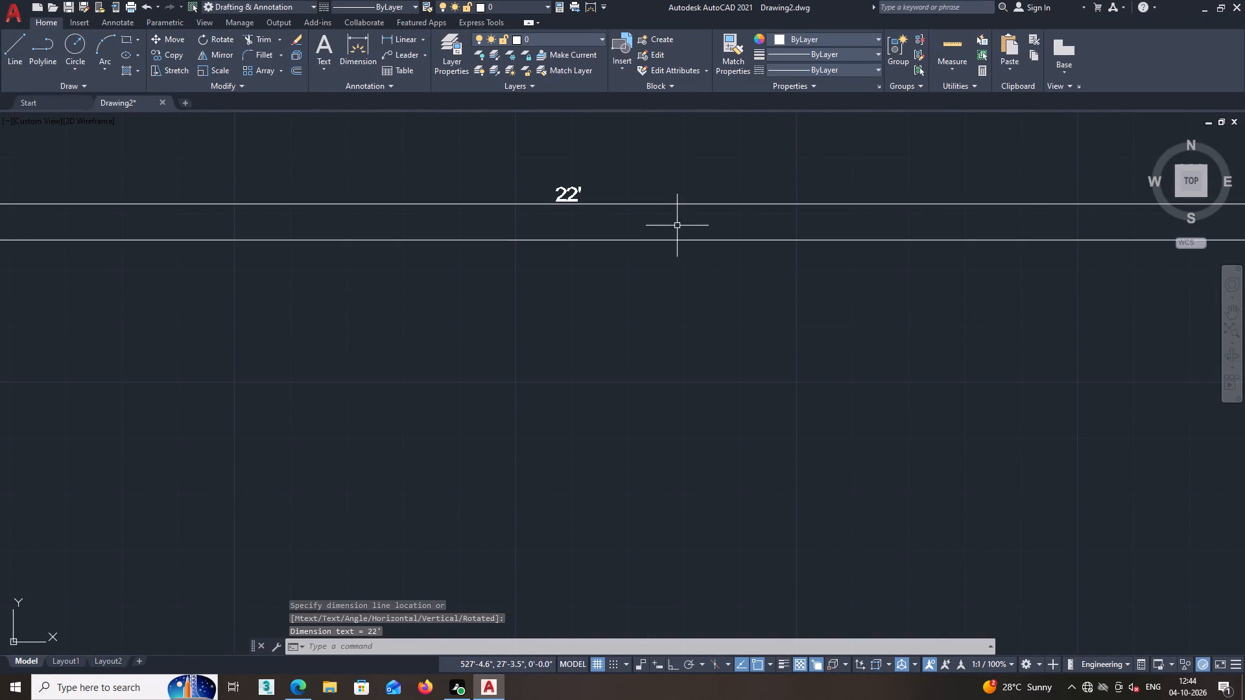
key("ctrl+z")
key("ctrl+z")
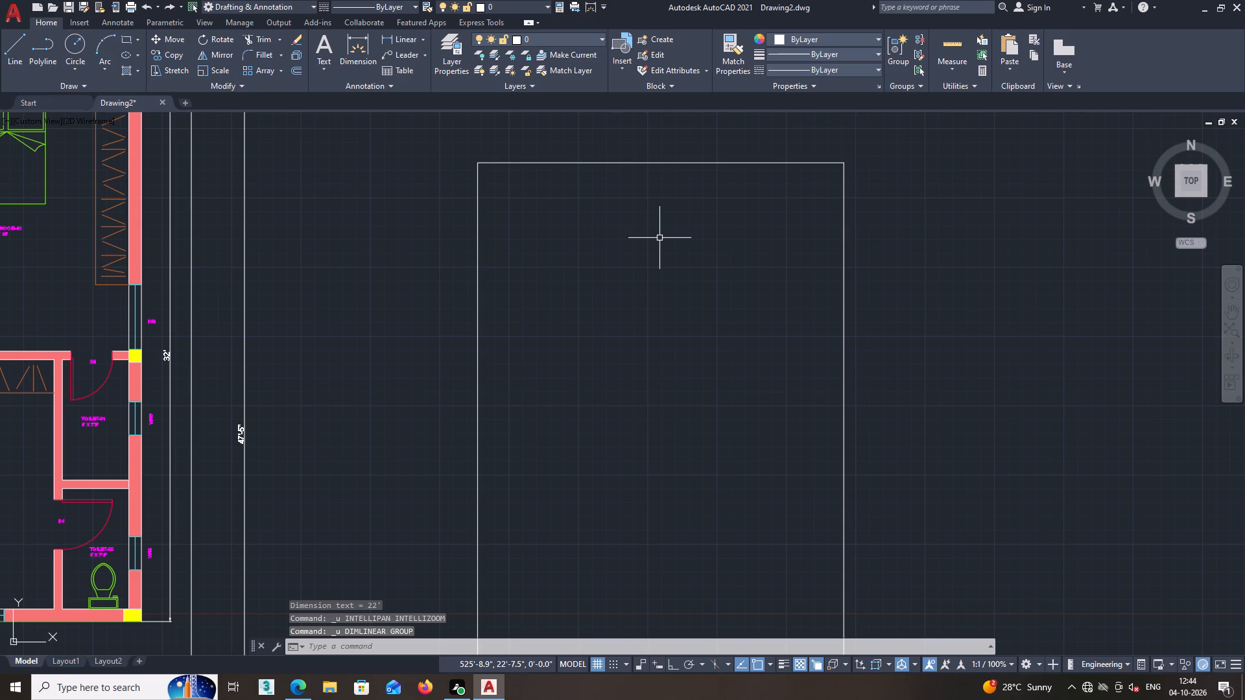
Offset all four sides of the rectangle beside the floor plan inward by 9 inches to form the outer wall lines.
middle_click_drag(651, 244, 649, 258)
scroll(648, 267, "down", 1)
middle_click_drag(650, 277, 650, 251)
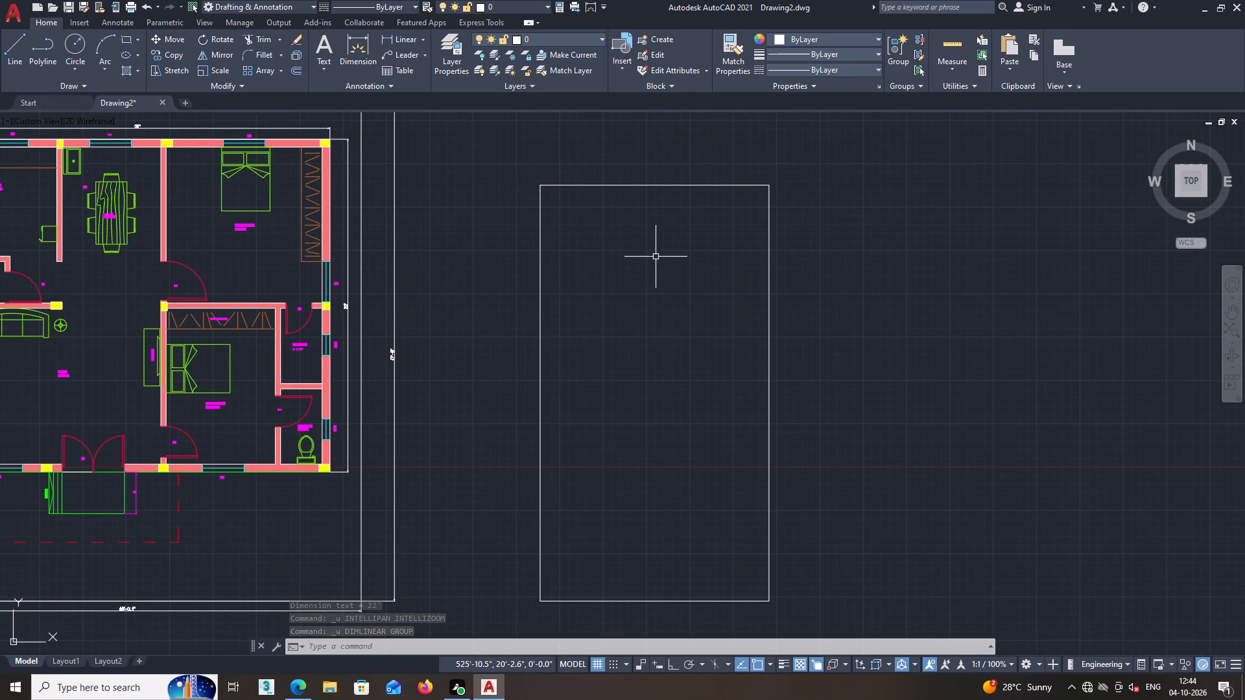
middle_click_drag(654, 262, 637, 249)
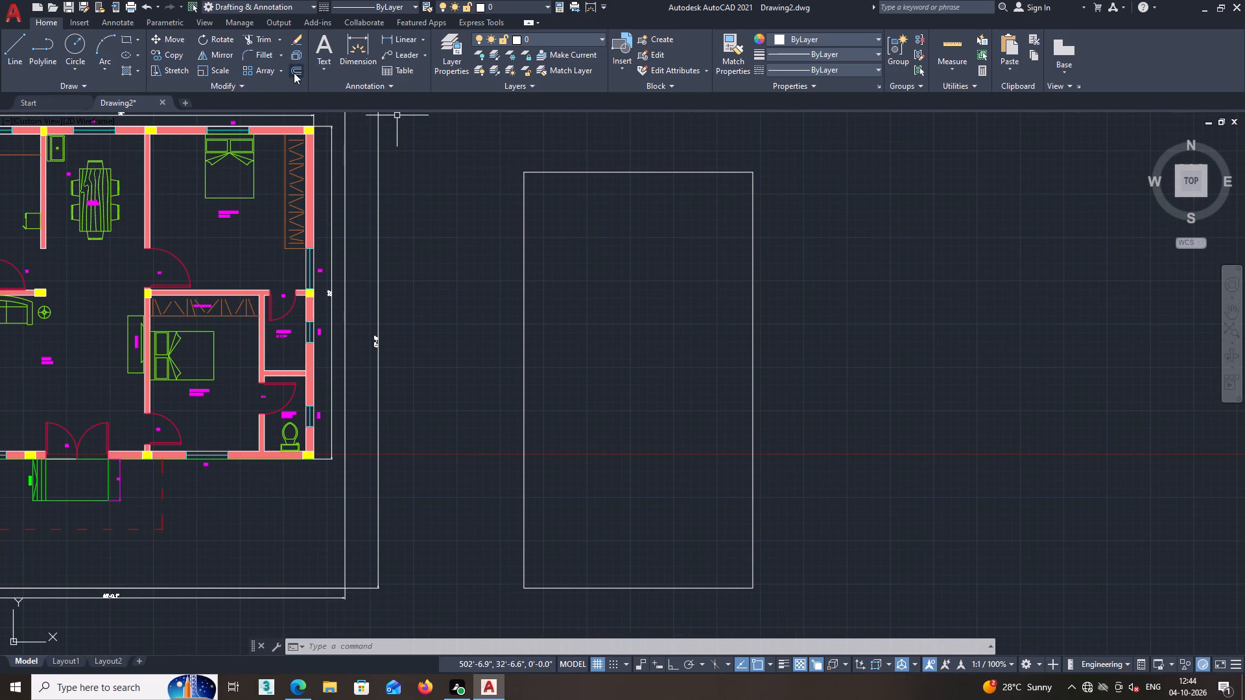
left_click(294, 73)
key("9")
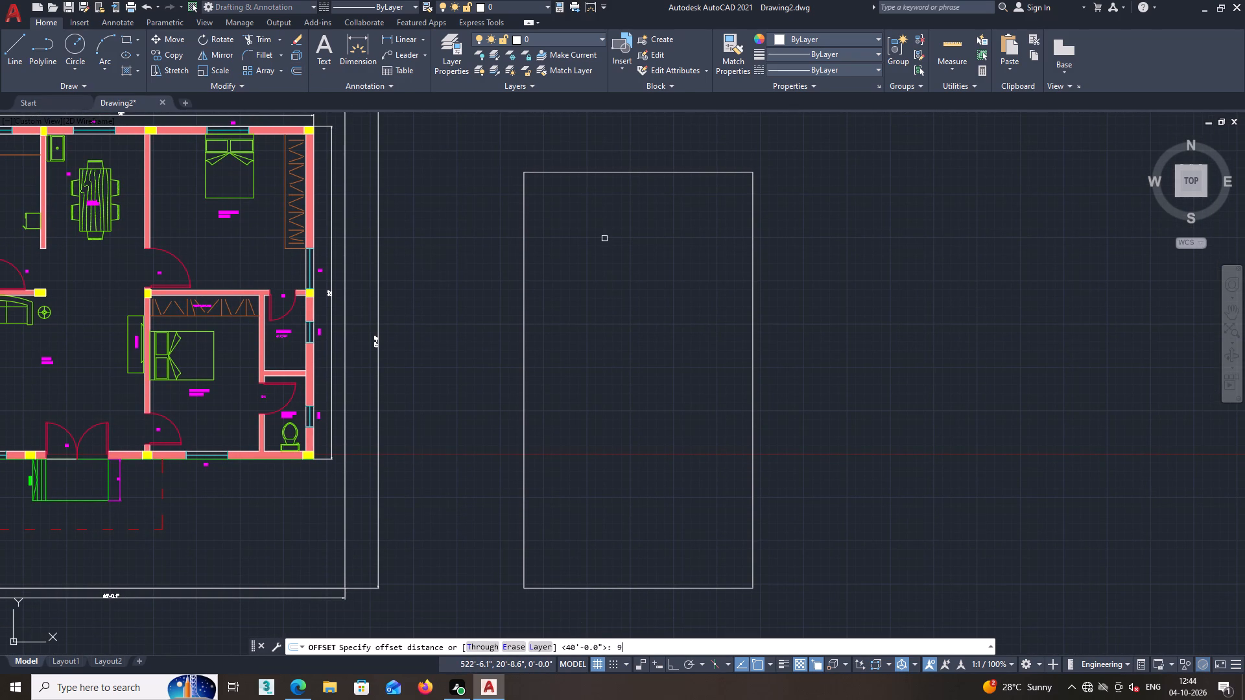
key("Return")
left_click(611, 173)
left_click(608, 208)
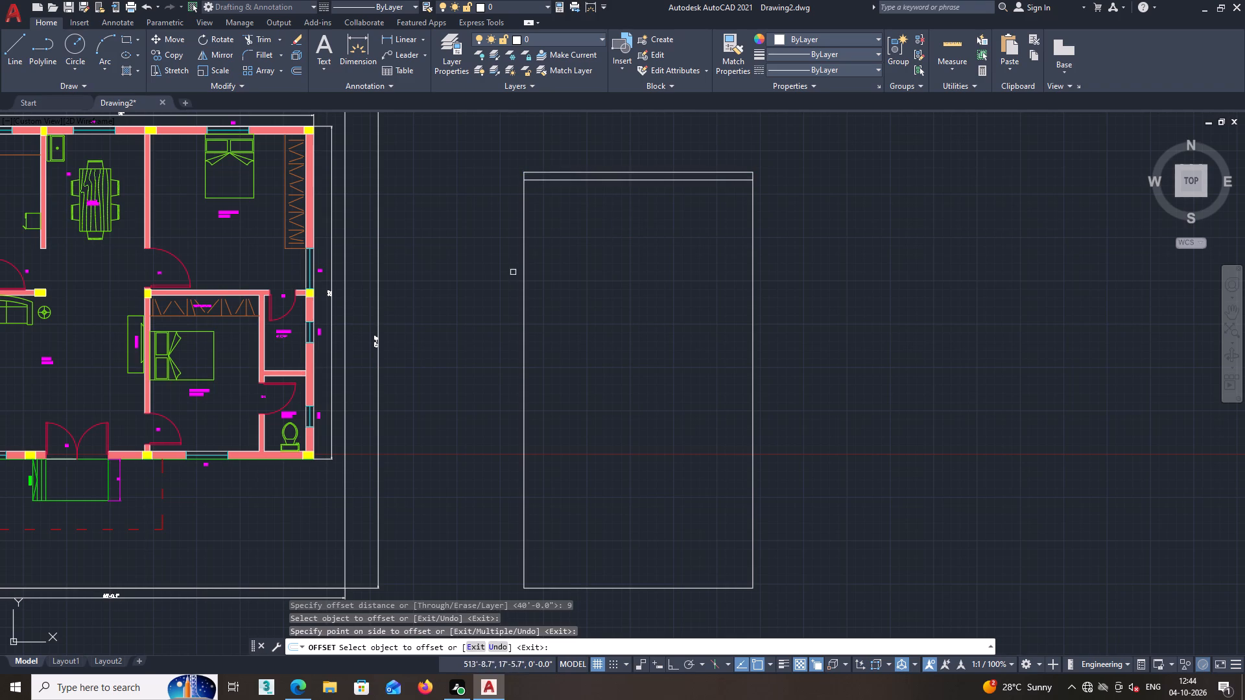
left_click(523, 271)
left_click(561, 264)
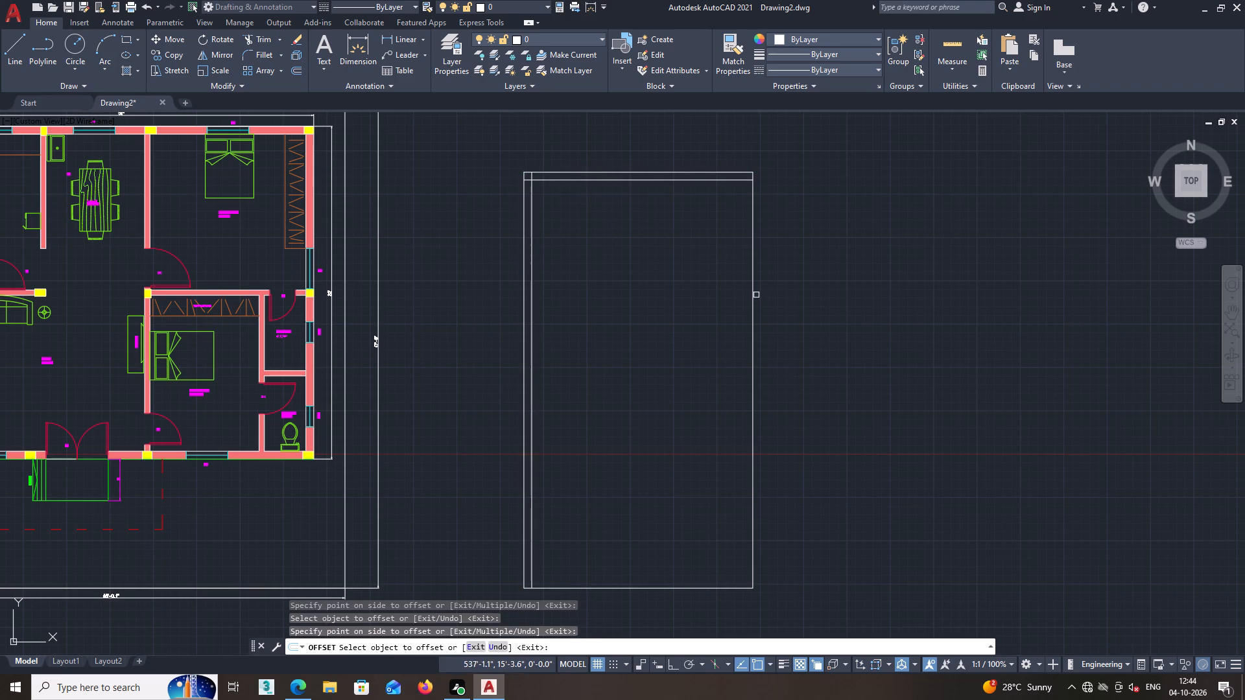
left_click(753, 299)
left_click(698, 307)
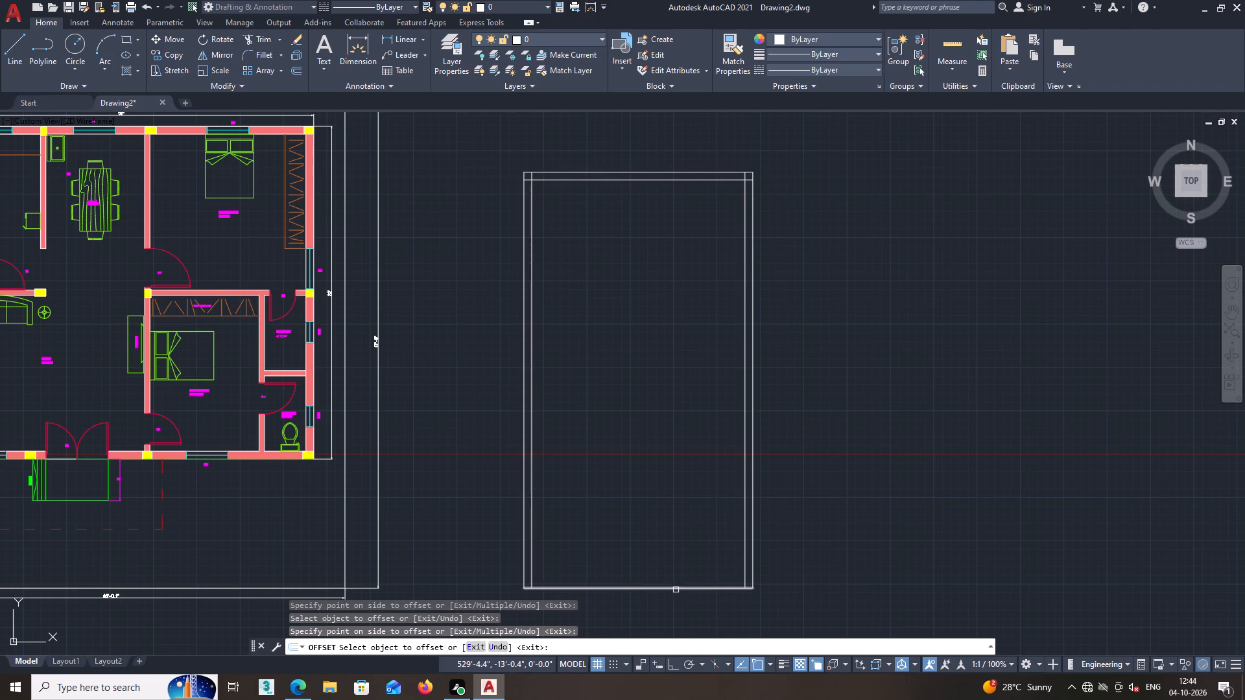
left_click(676, 587)
left_click(669, 552)
key("space")
Trim the overlapping ends of the inner wall lines at the south-west and south-east corners of the new plan outline.
type("TR")
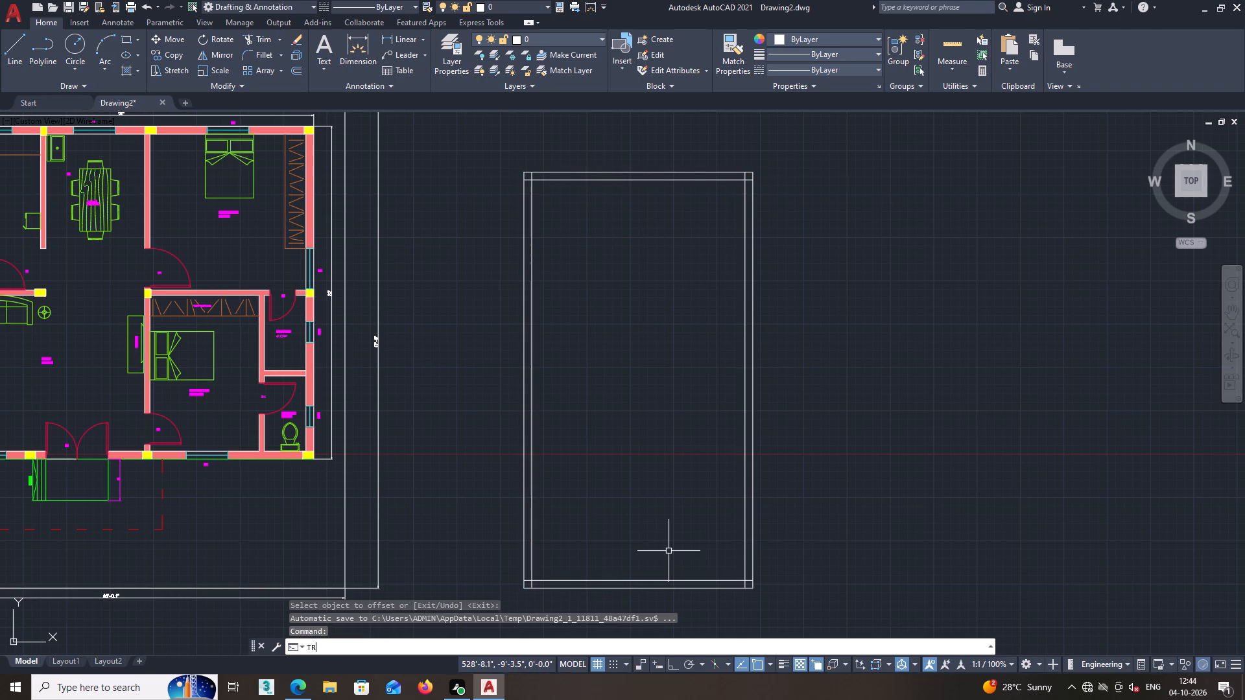
key("Return")
scroll(592, 567, "up", 2)
middle_click_drag(561, 574, 617, 391)
scroll(514, 434, "up", 2)
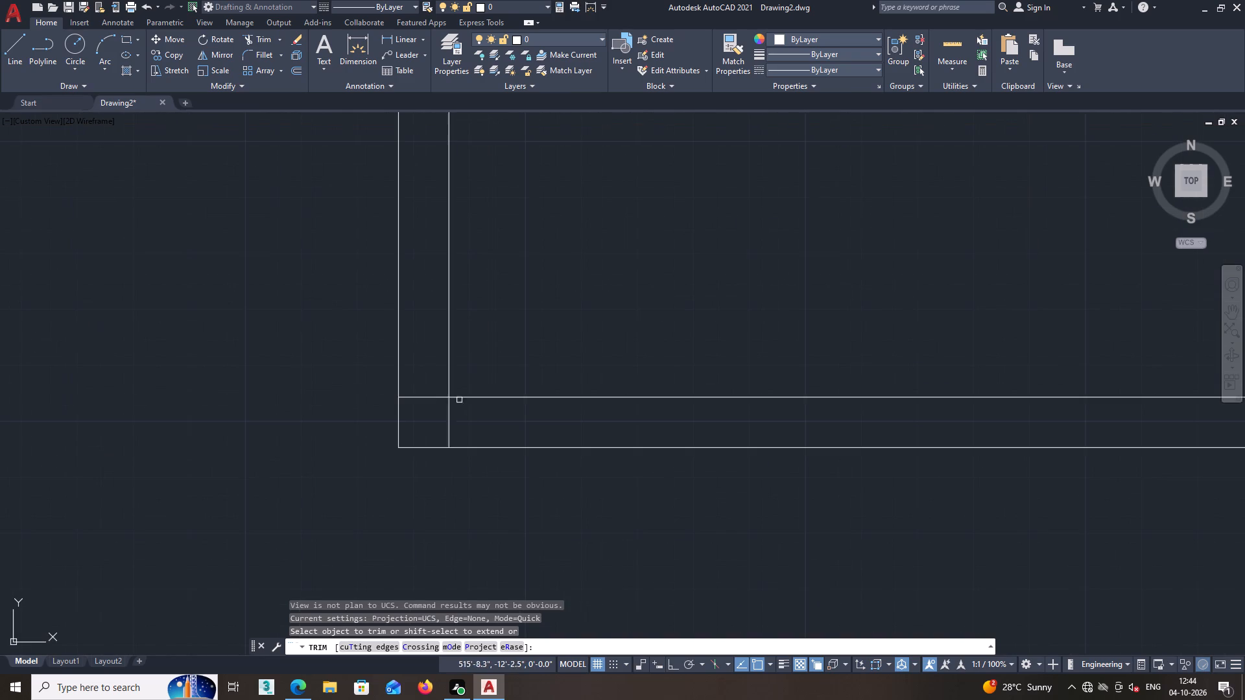
left_click(419, 380)
left_click(447, 423)
left_click(450, 425)
scroll(503, 423, "down", 1)
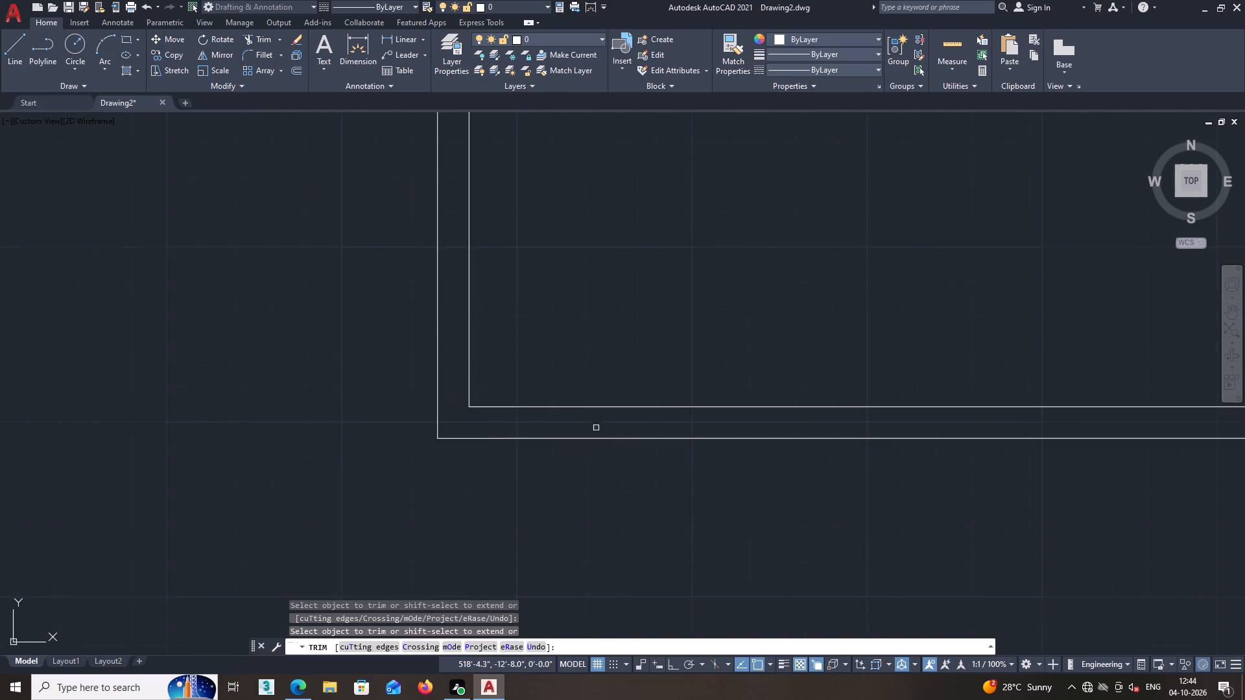
scroll(600, 426, "down", 1)
scroll(1087, 386, "up", 4)
left_click(1028, 450)
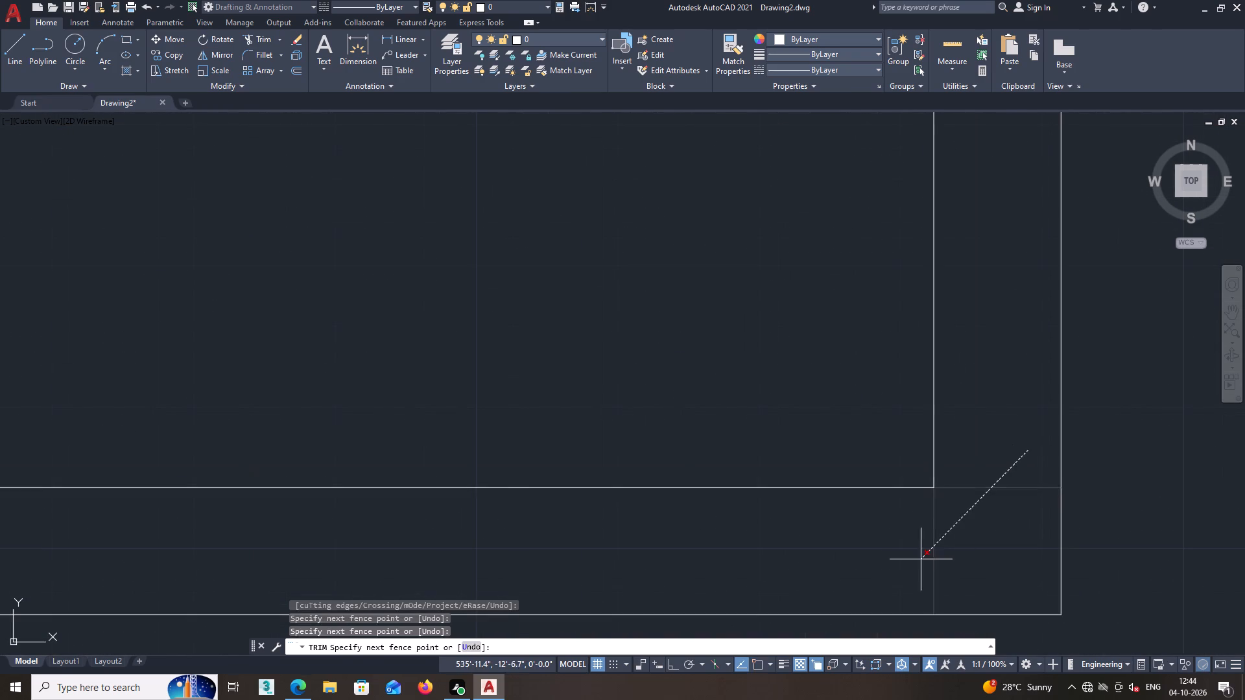
left_click(921, 559)
Trim the overlapping ends of the inner wall lines at the north-west and north-east corners and finish trimming.
scroll(932, 518, "down", 5)
middle_click_drag(833, 367, 827, 668)
scroll(743, 423, "down", 2)
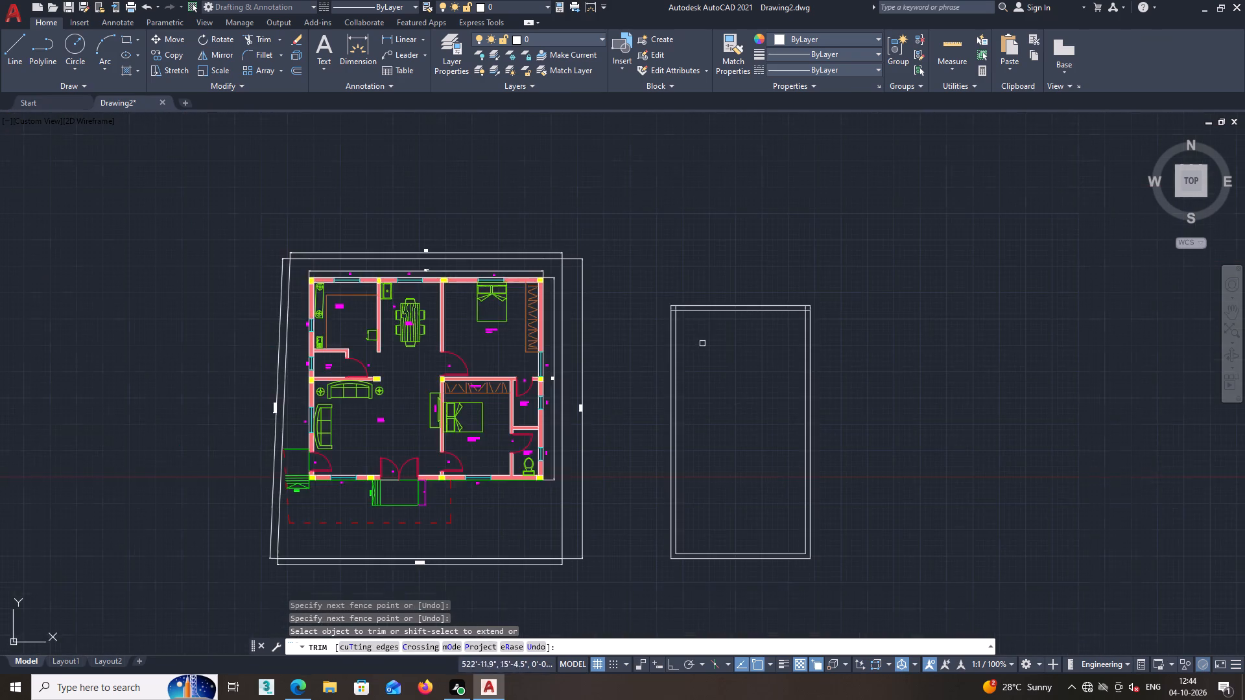
scroll(679, 299, "up", 7)
left_click(774, 327)
left_click(648, 472)
scroll(693, 436, "down", 3)
middle_click_drag(852, 472, 441, 352)
middle_click_drag(710, 379, 452, 370)
middle_click_drag(717, 366, 602, 364)
scroll(787, 254, "up", 4)
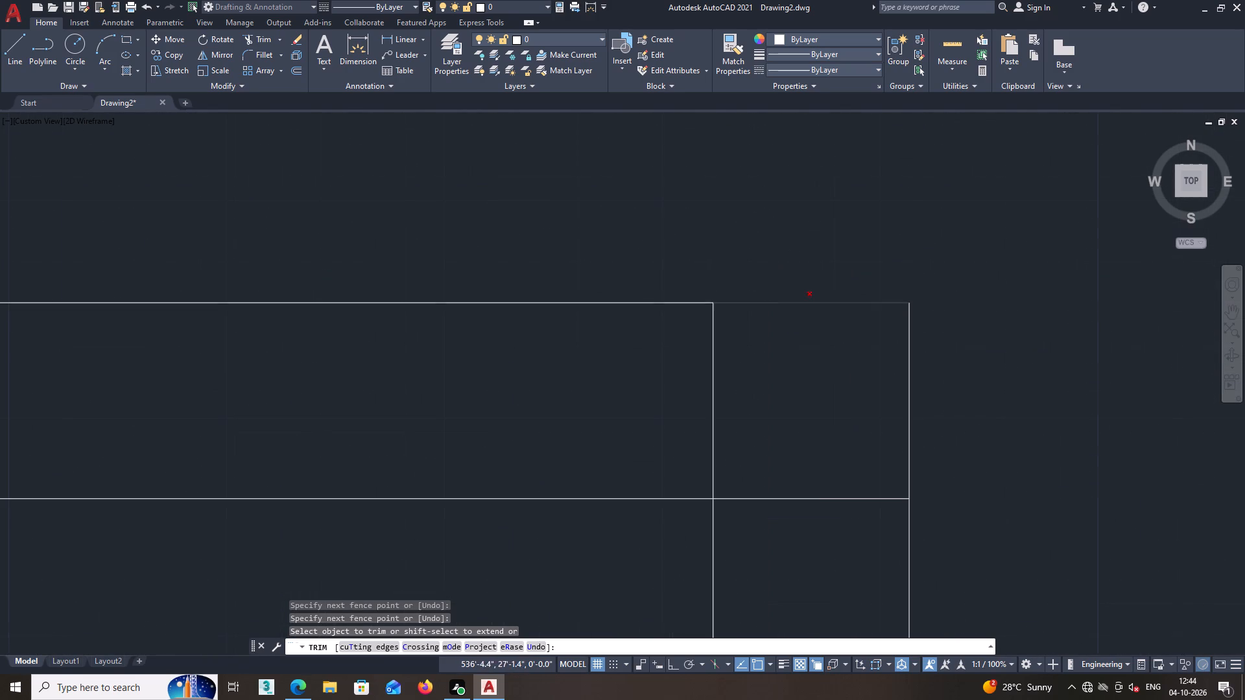
left_click_drag(822, 523, 820, 517)
left_click(640, 375)
scroll(658, 375, "down", 3)
middle_click_drag(711, 382, 716, 395)
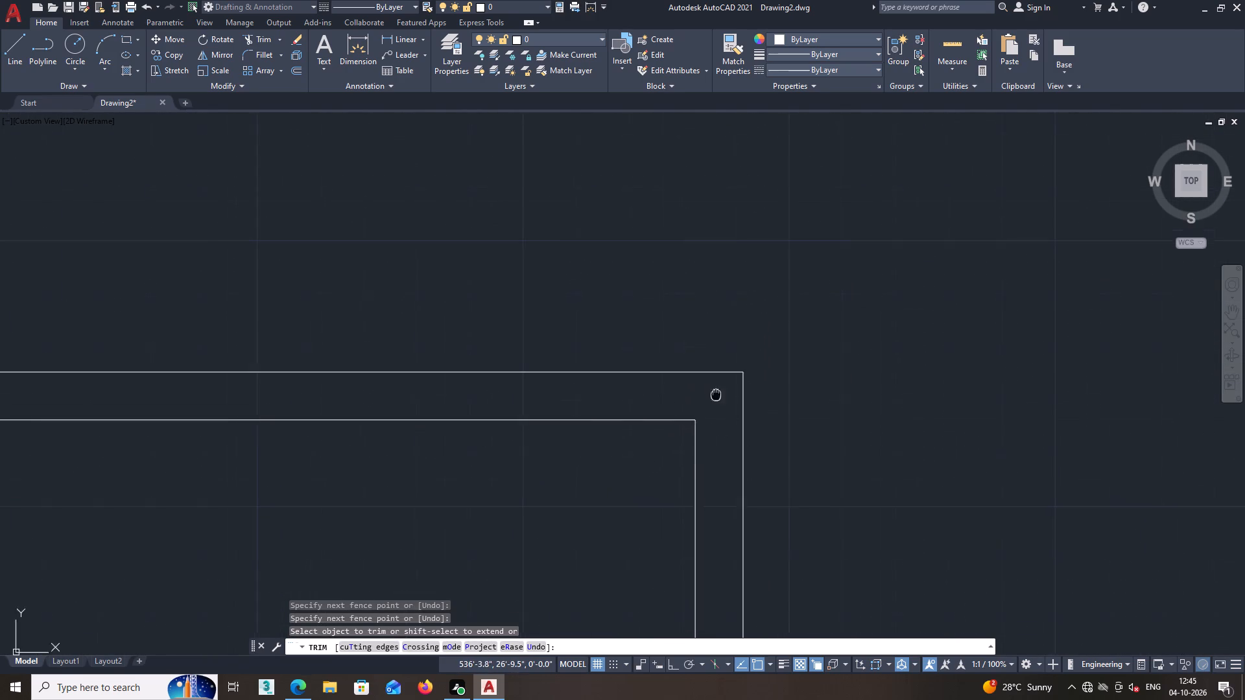
scroll(720, 402, "down", 1)
middle_click_drag(550, 479, 731, 361)
middle_click_drag(619, 380, 684, 344)
scroll(620, 353, "down", 1)
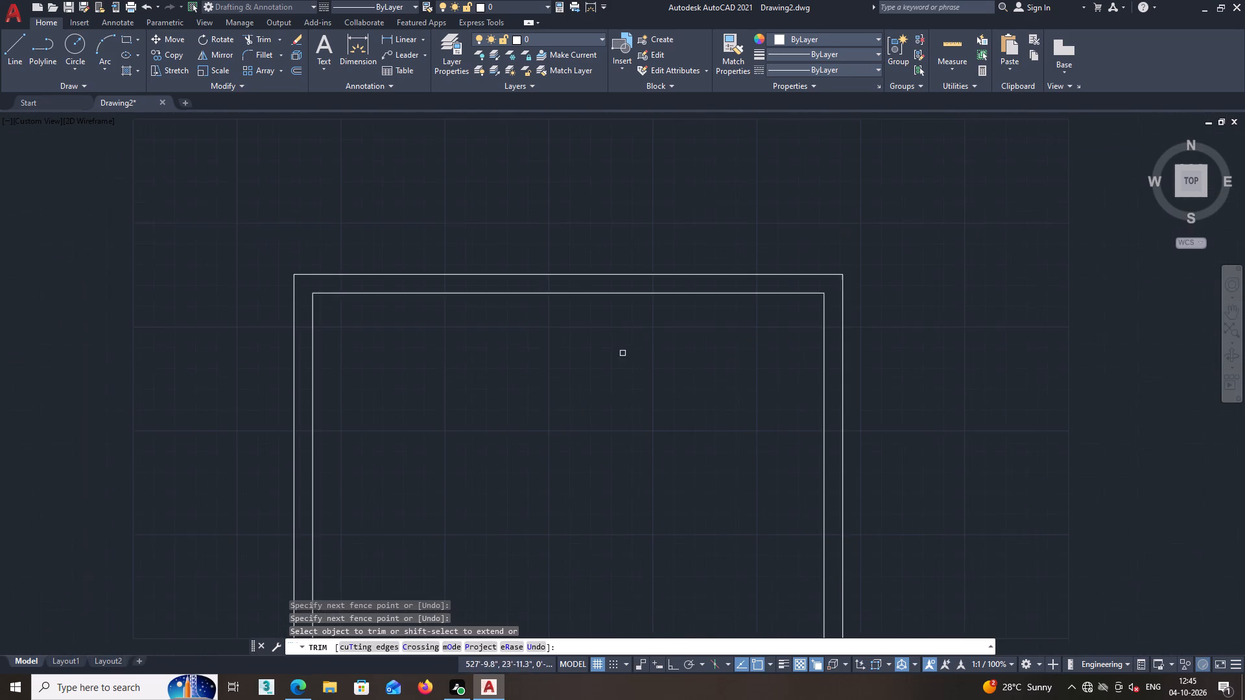
scroll(629, 353, "down", 1)
middle_click_drag(611, 379, 665, 234)
scroll(648, 282, "down", 1)
middle_click_drag(651, 314, 667, 253)
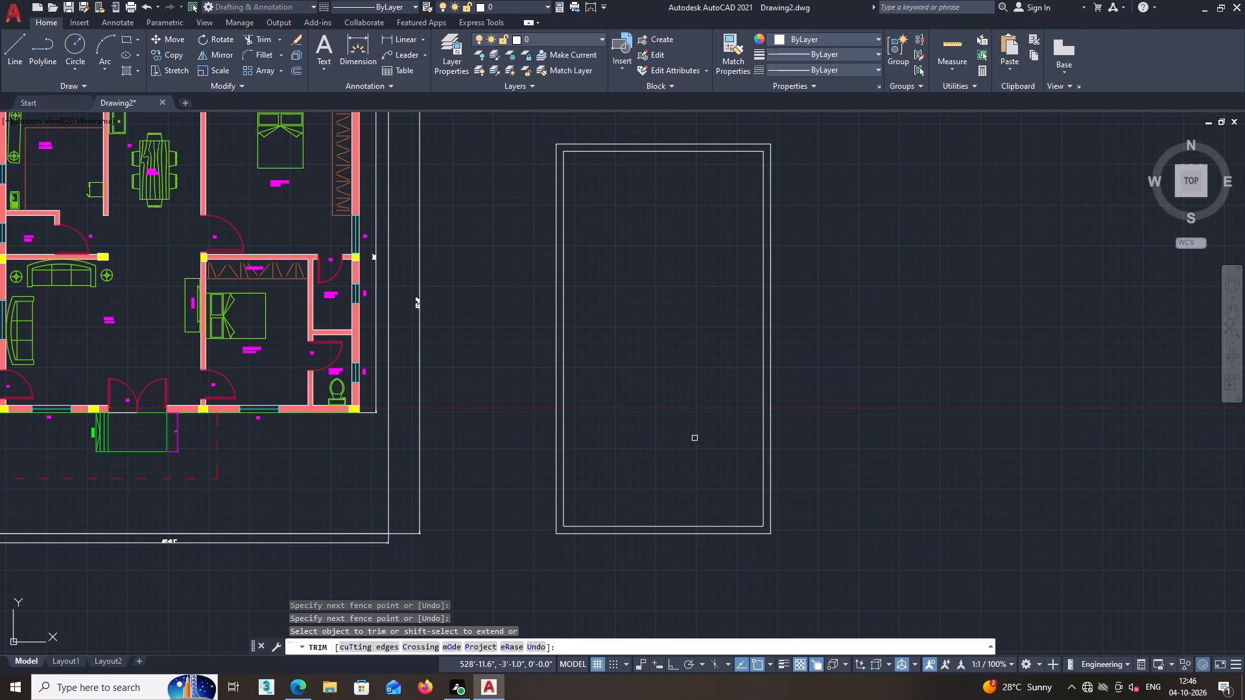
middle_click_drag(685, 430, 658, 423)
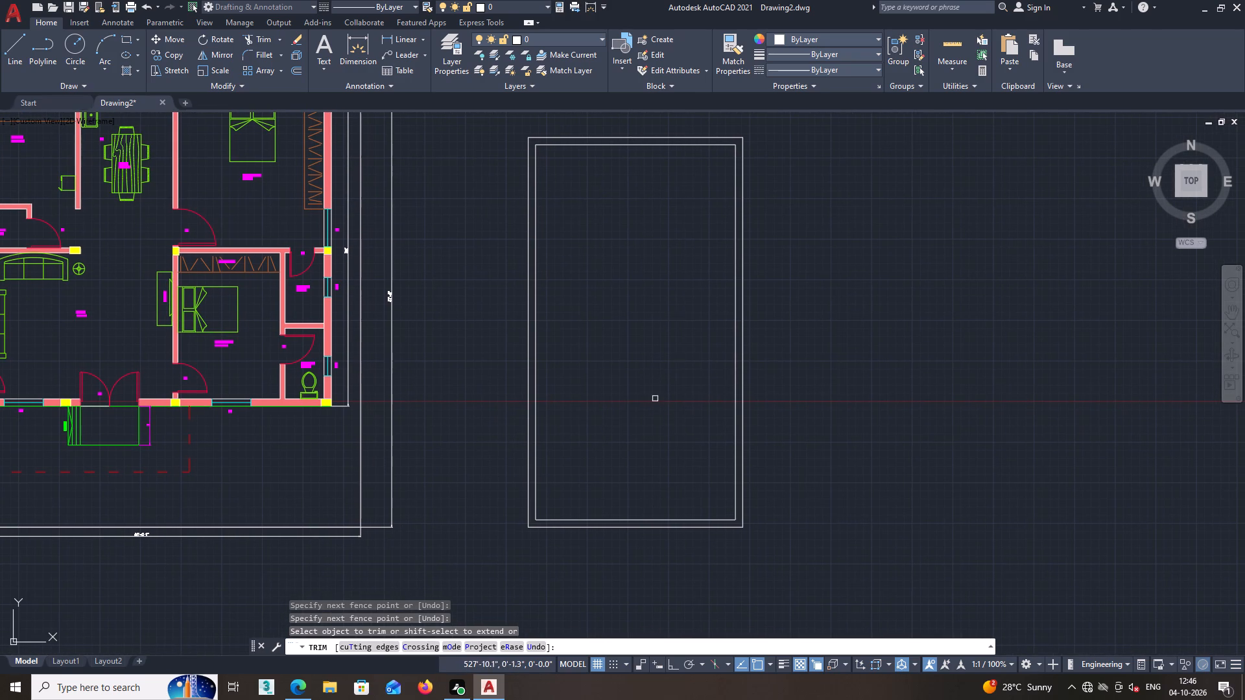
middle_click_drag(650, 383, 641, 445)
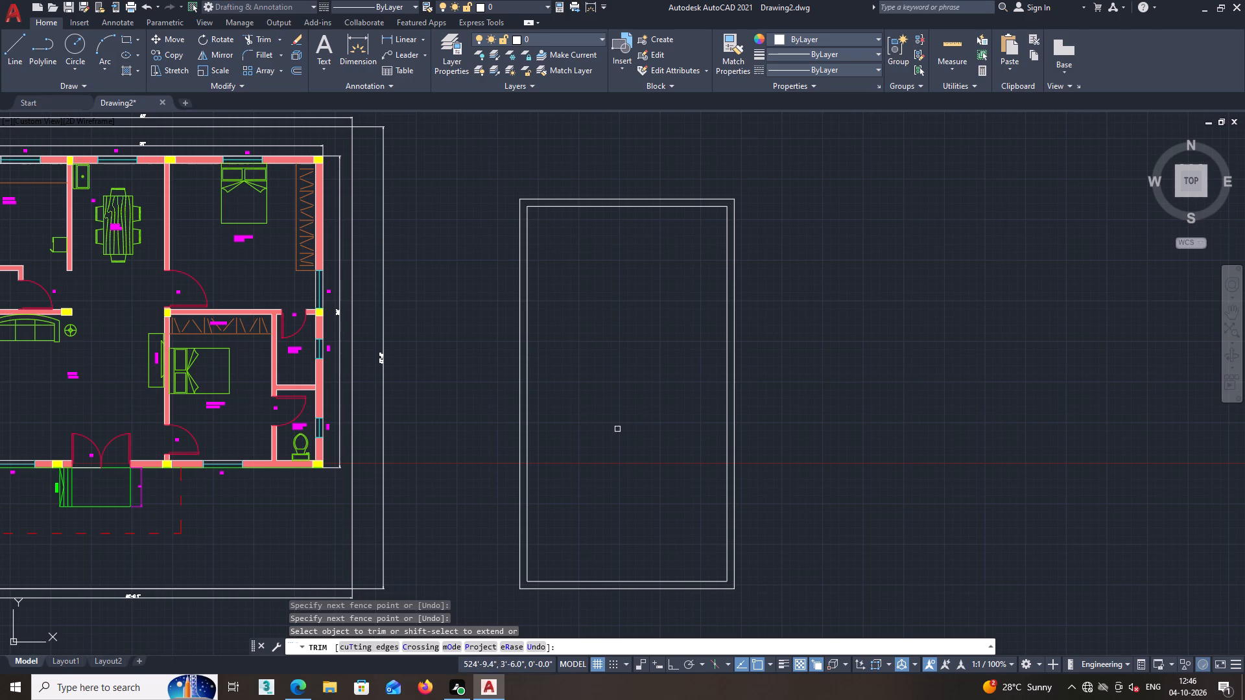
middle_click_drag(617, 429, 631, 428)
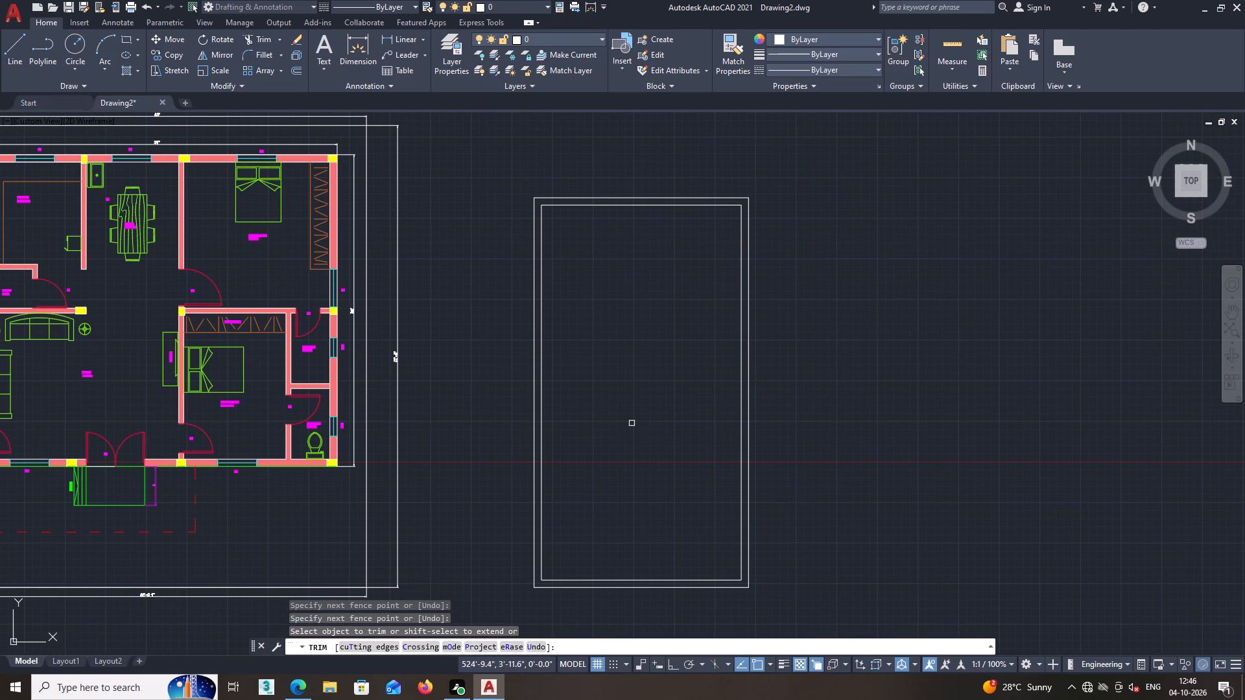
key("space")
Offset the new plan's inner west and inner east wall lines 10' inward to form a north-south partition.
middle_click_drag(579, 414, 583, 430)
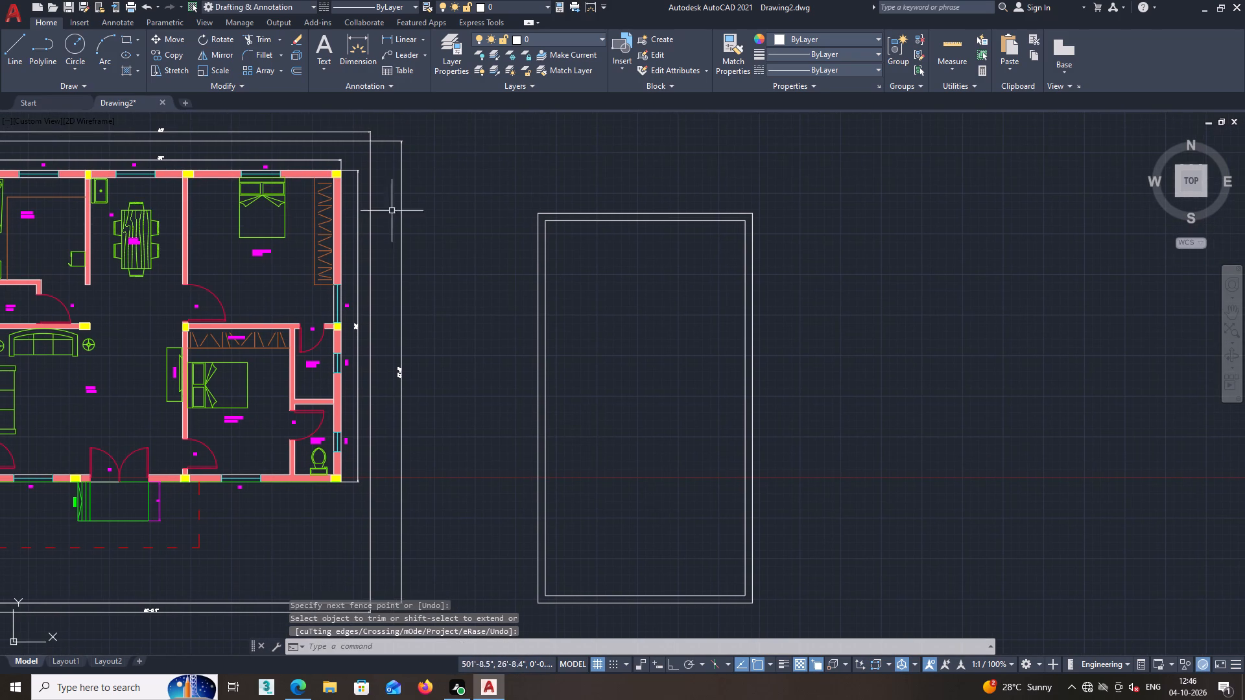
left_click(292, 67)
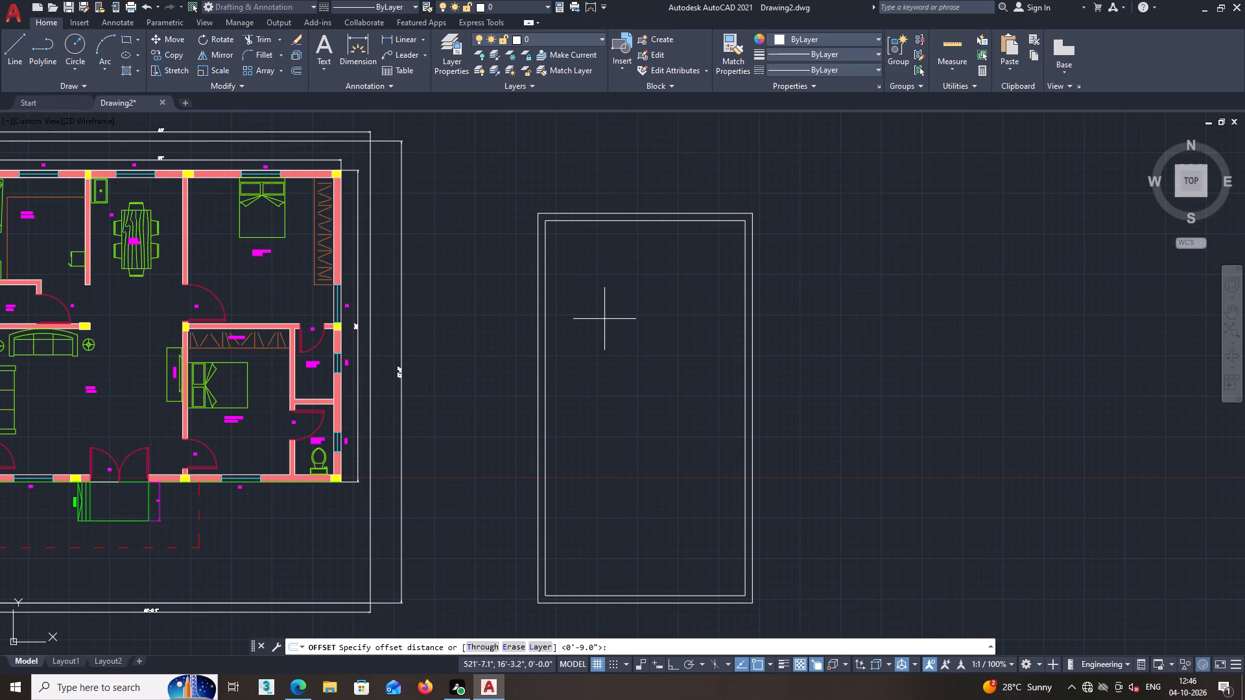
type("10'")
key("Return")
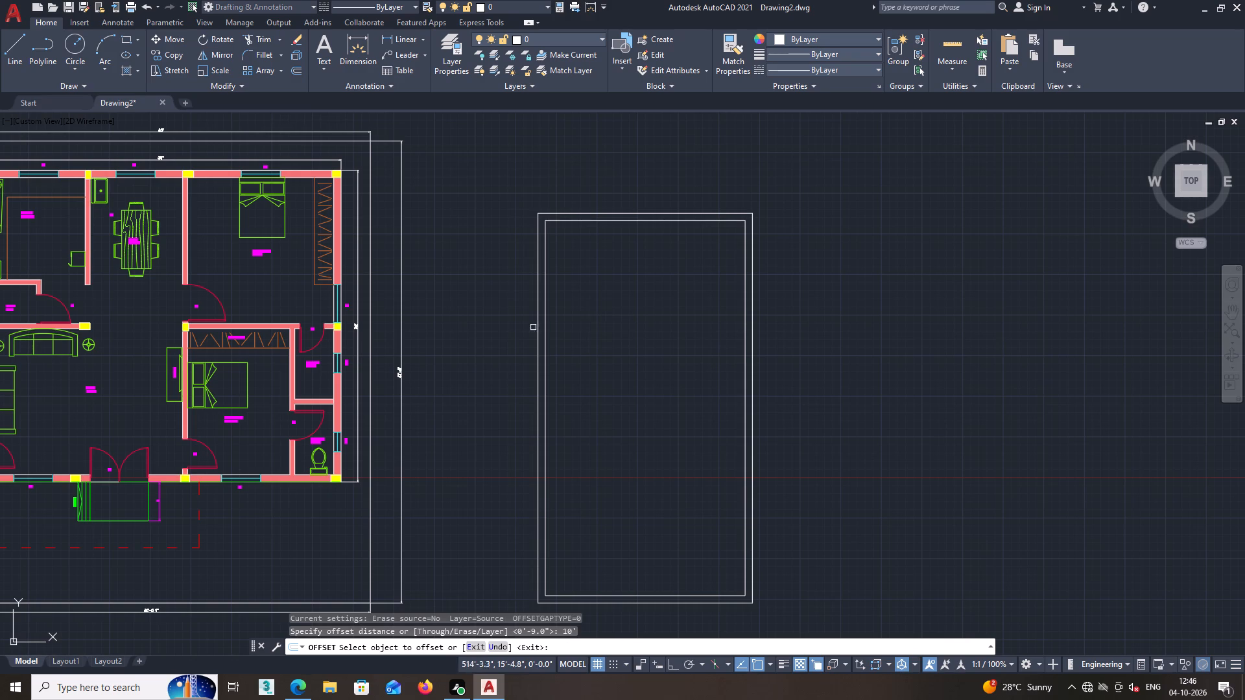
left_click(545, 331)
left_click(619, 321)
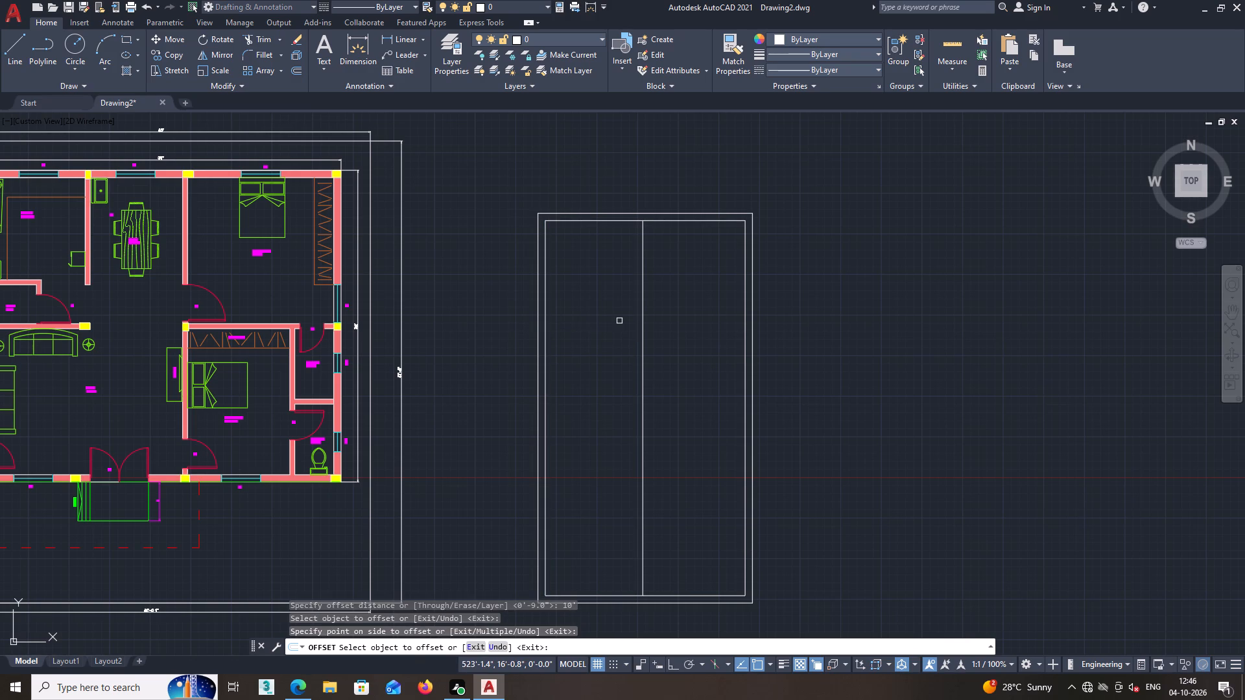
middle_click_drag(677, 354, 668, 358)
left_click(736, 354)
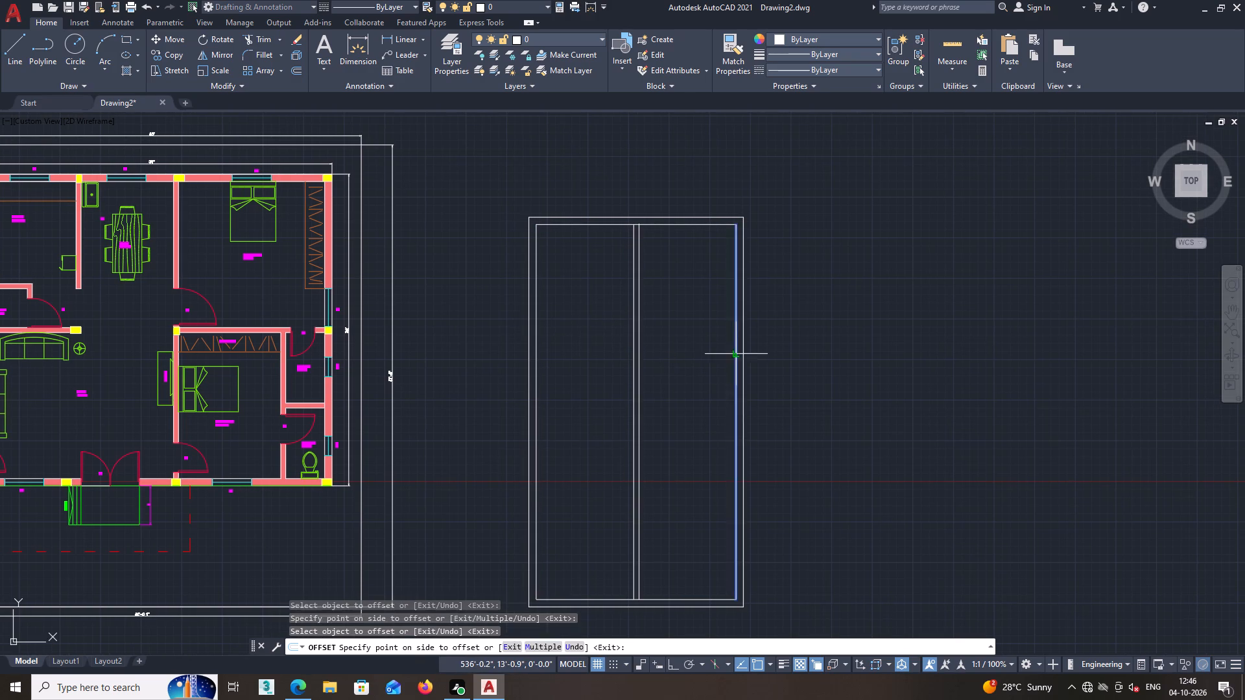
left_click(712, 358)
middle_click_drag(700, 370, 709, 426)
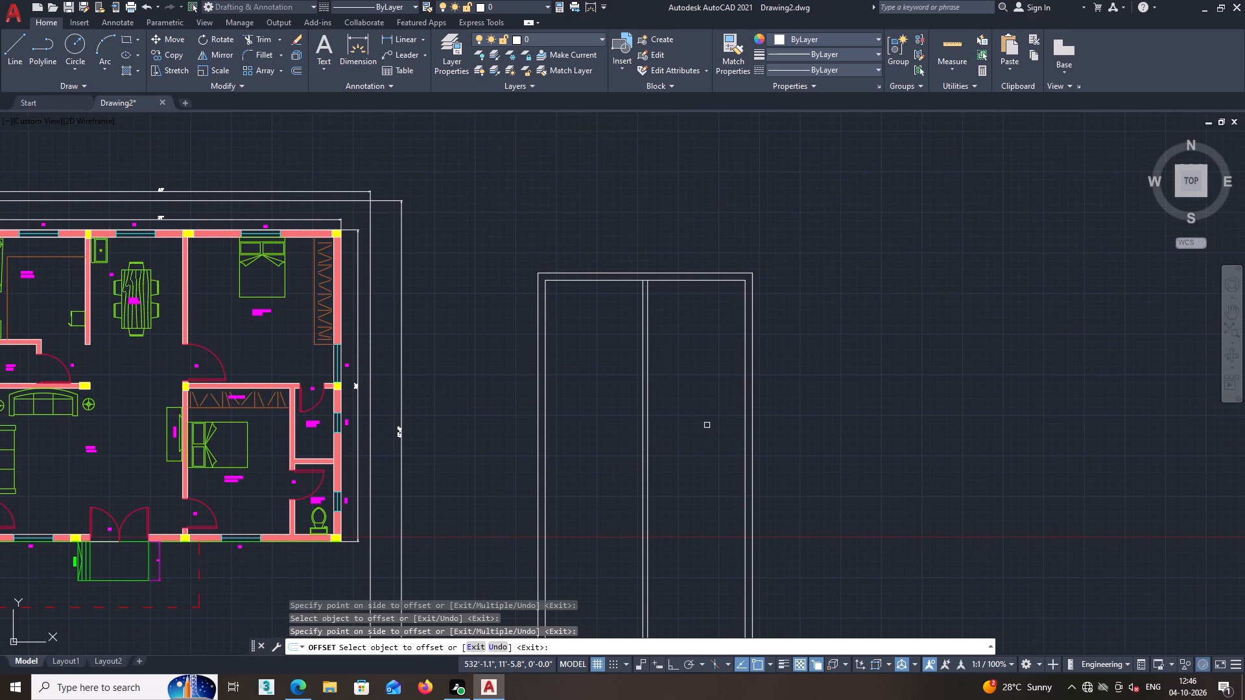
key("space")
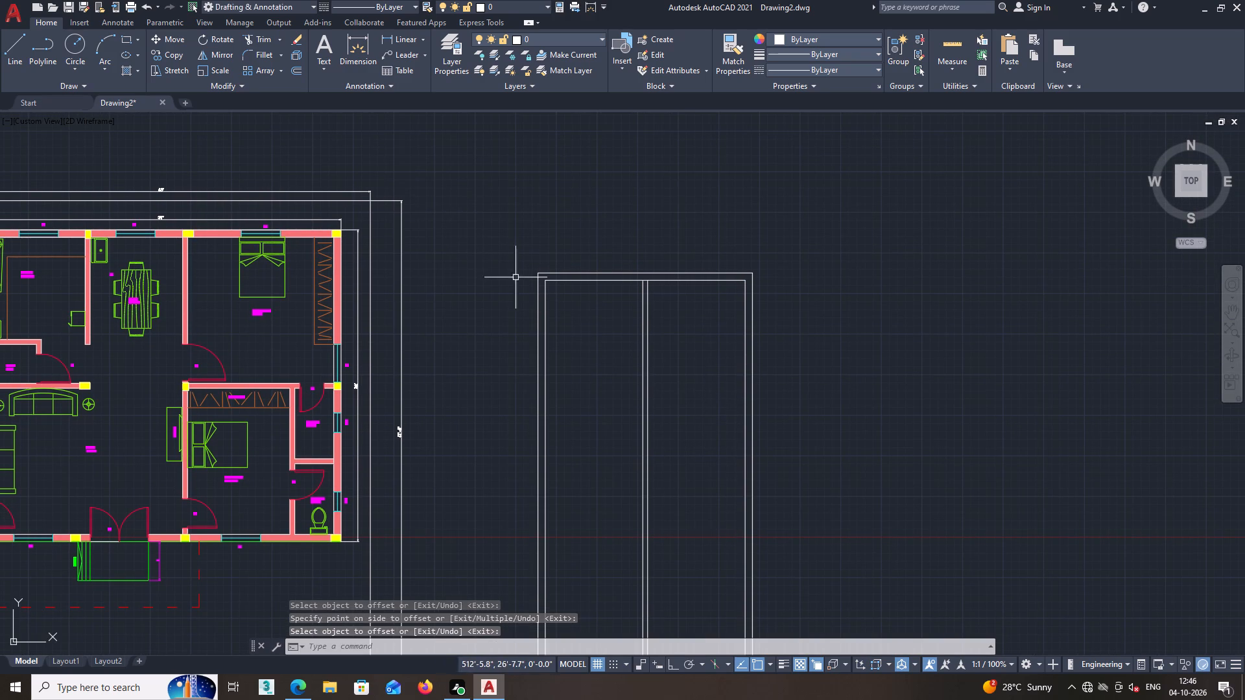
Offset the new plan's inner north wall line 10' to the south to mark the first cross partition line.
left_click(296, 69)
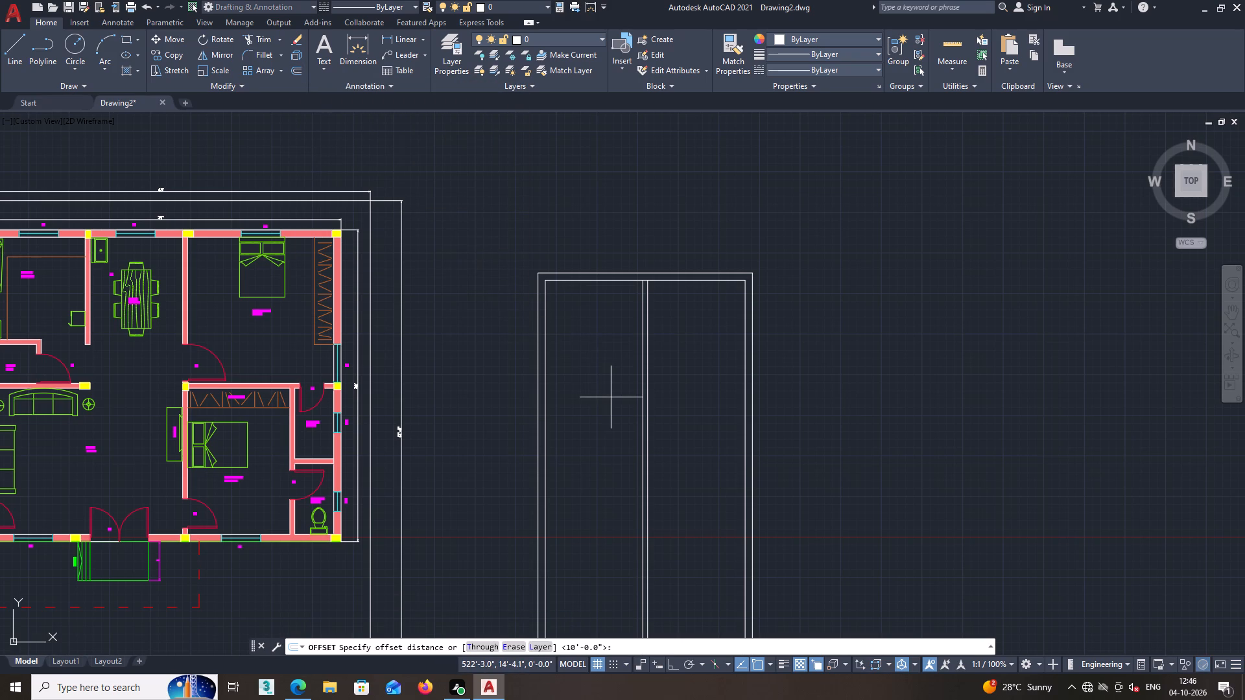
type("10'")
key("Return")
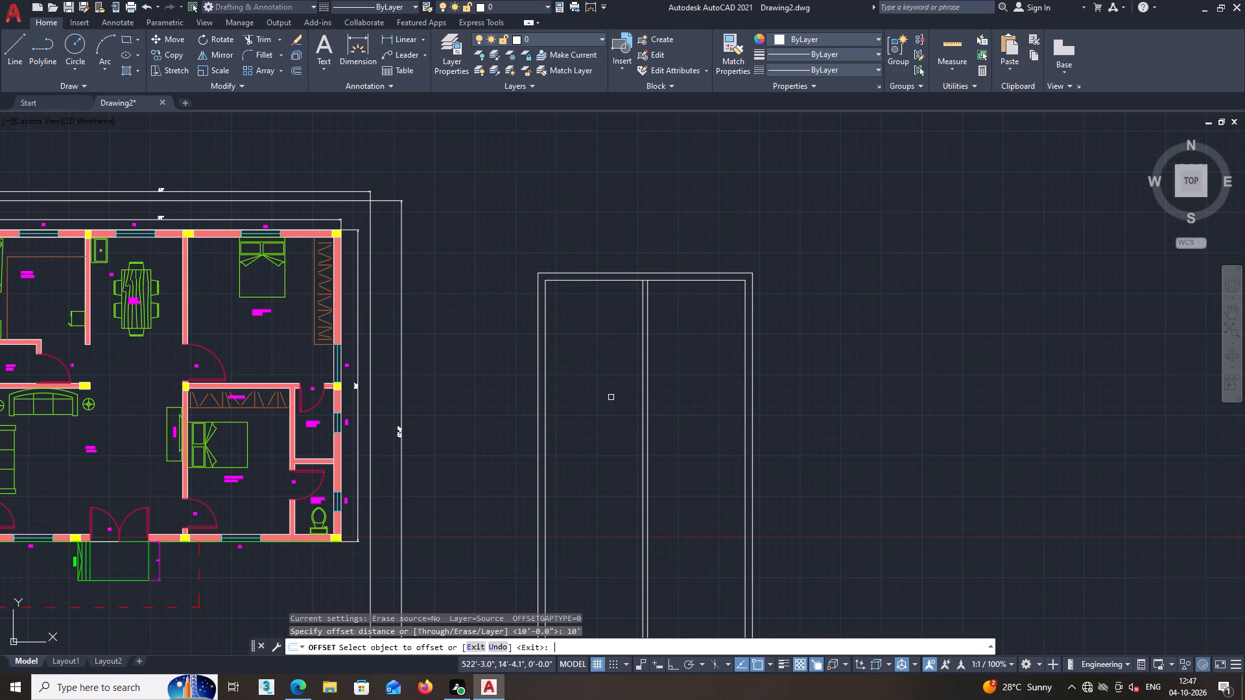
left_click(617, 281)
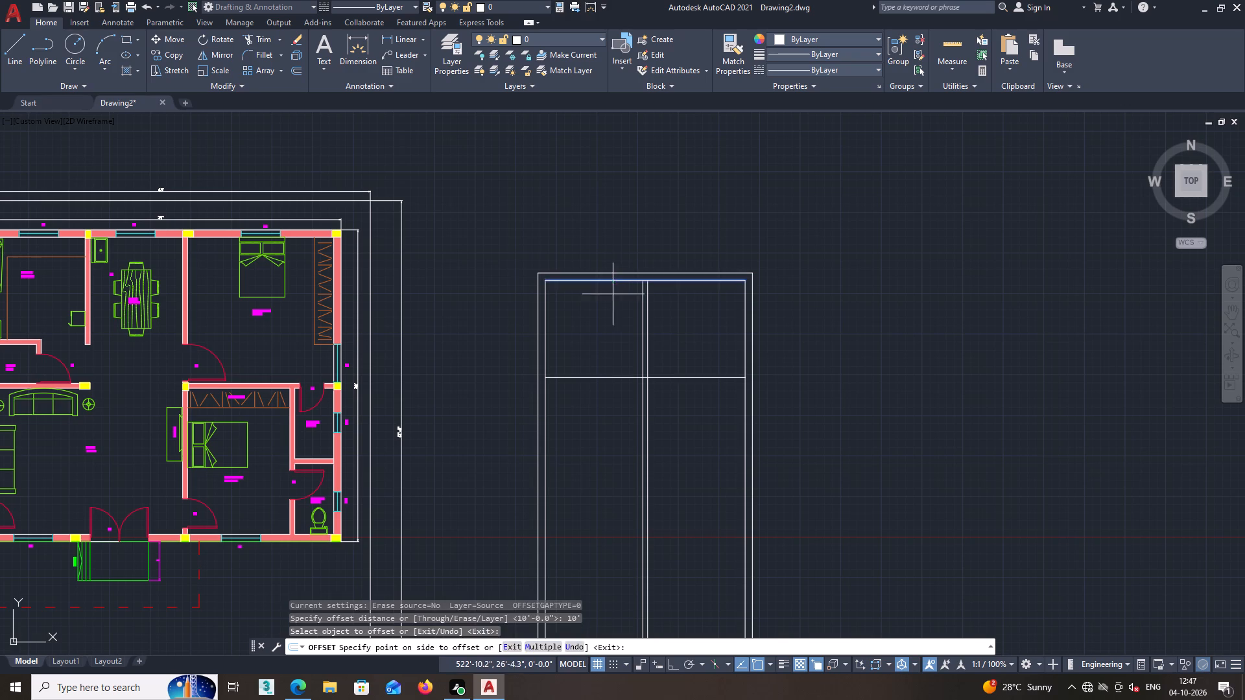
left_click(608, 345)
middle_click_drag(607, 356, 612, 380)
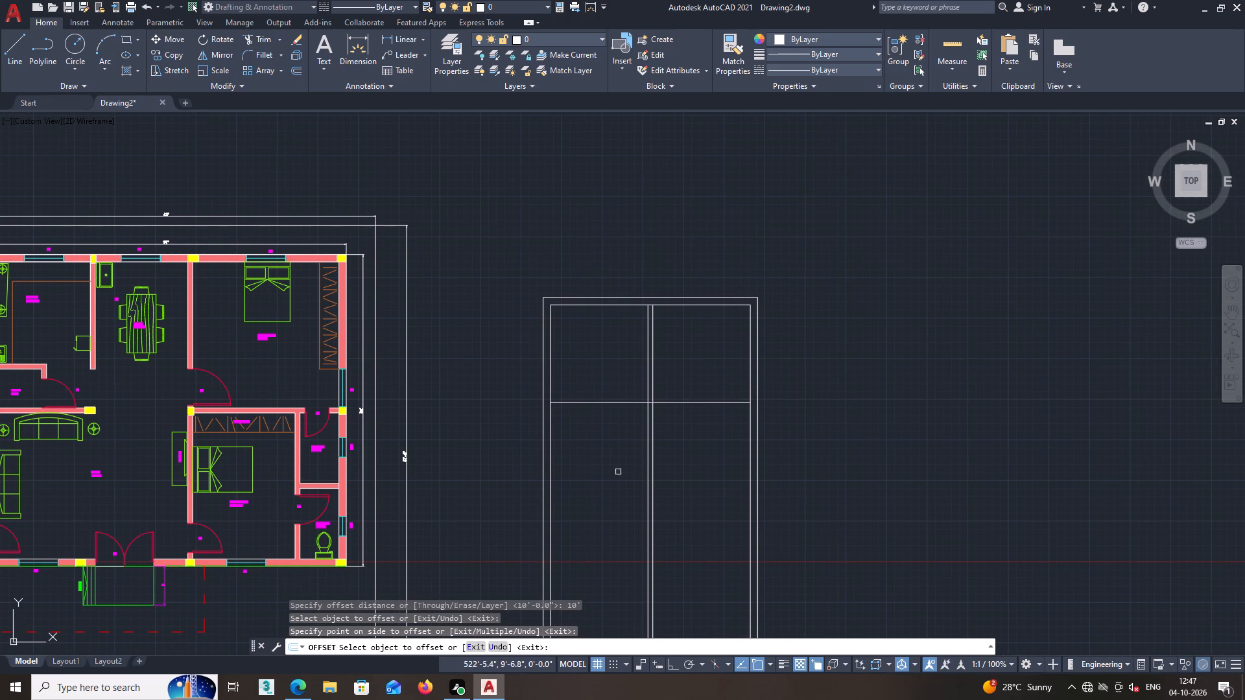
middle_click_drag(618, 474, 618, 445)
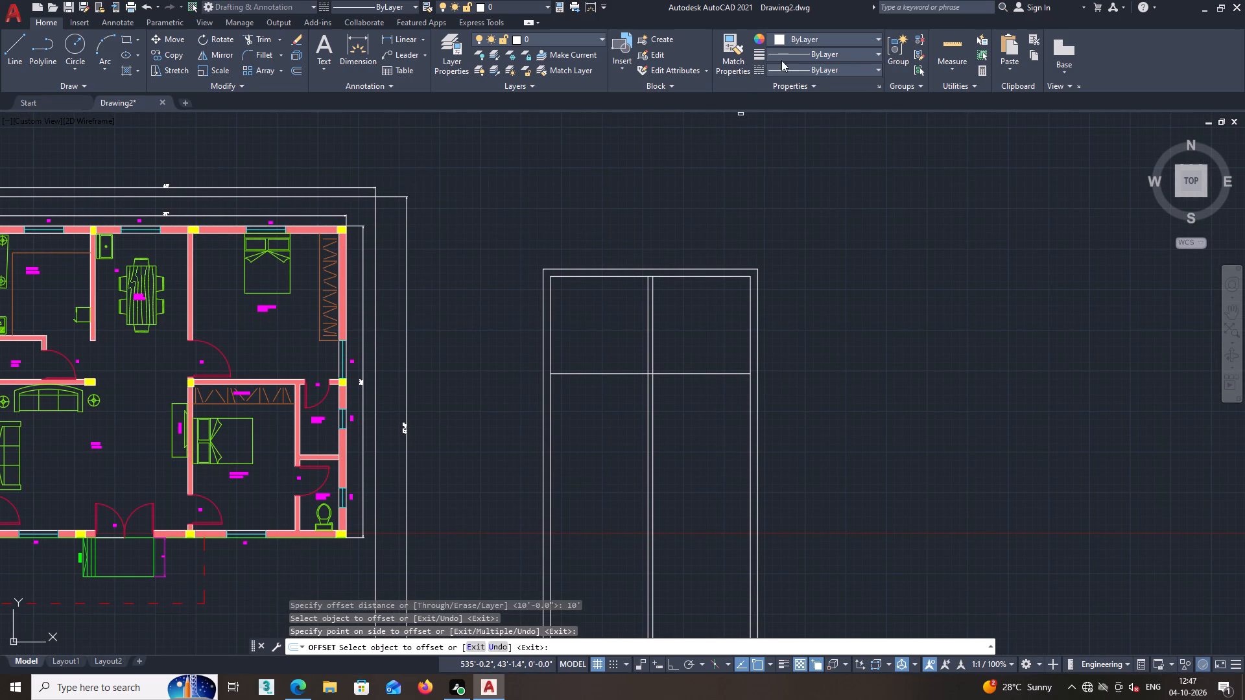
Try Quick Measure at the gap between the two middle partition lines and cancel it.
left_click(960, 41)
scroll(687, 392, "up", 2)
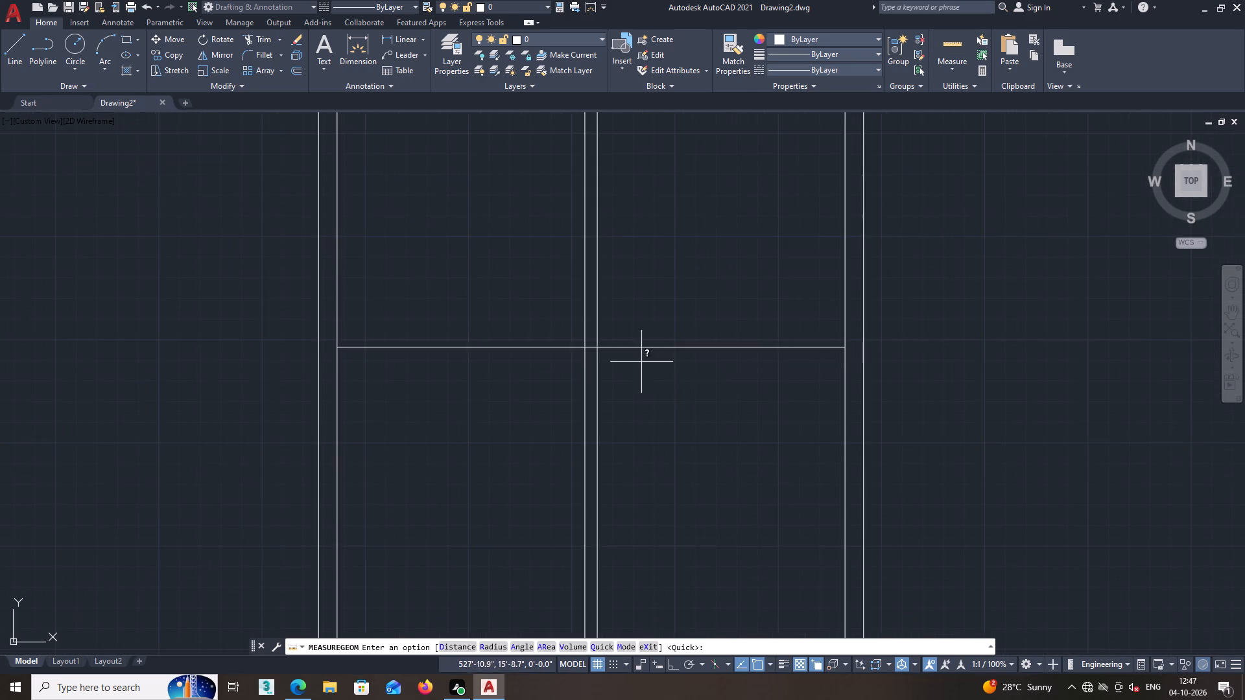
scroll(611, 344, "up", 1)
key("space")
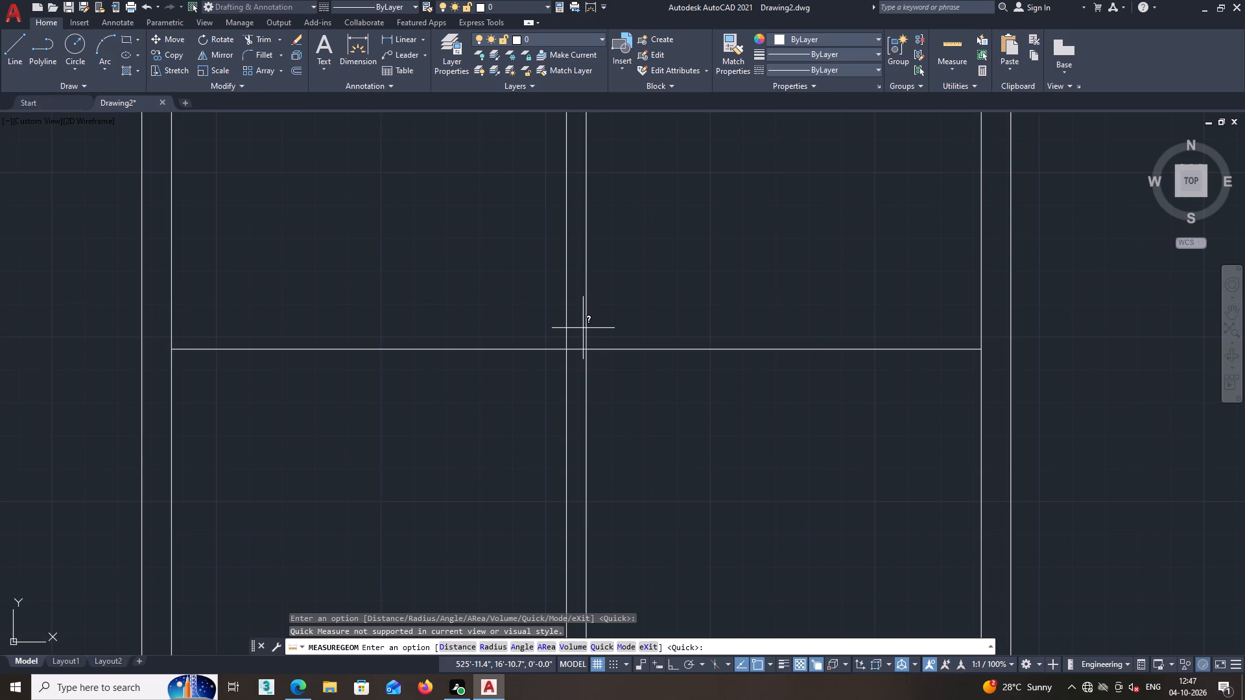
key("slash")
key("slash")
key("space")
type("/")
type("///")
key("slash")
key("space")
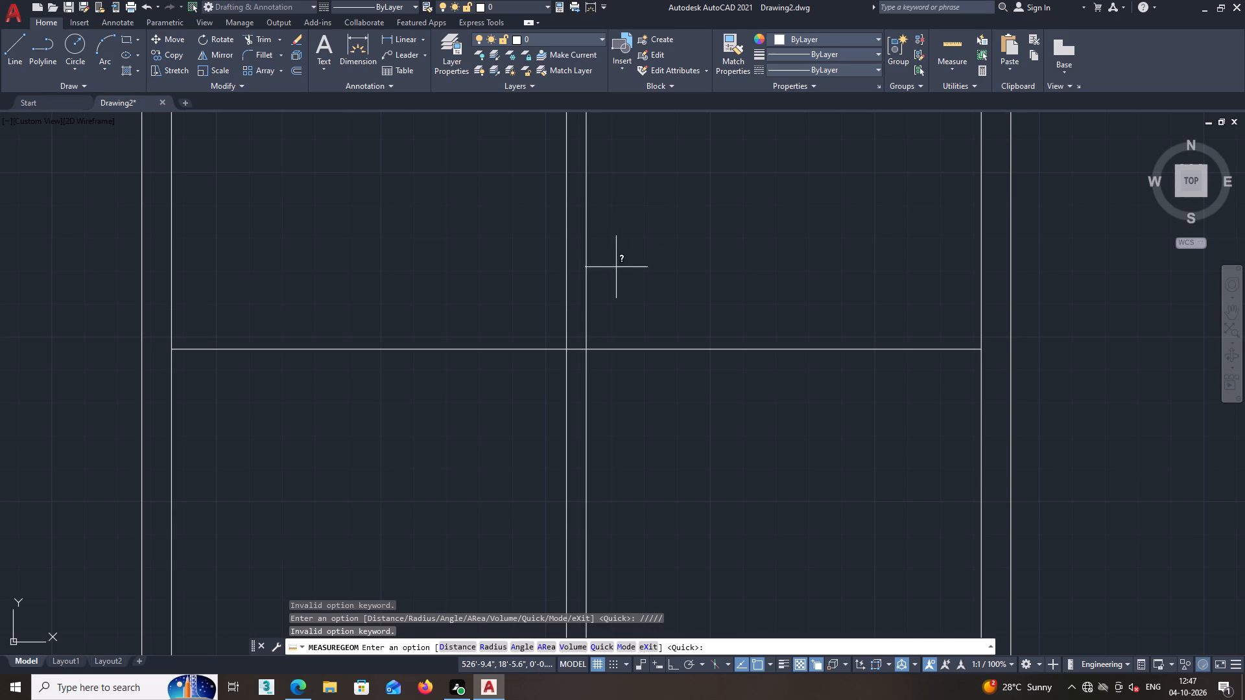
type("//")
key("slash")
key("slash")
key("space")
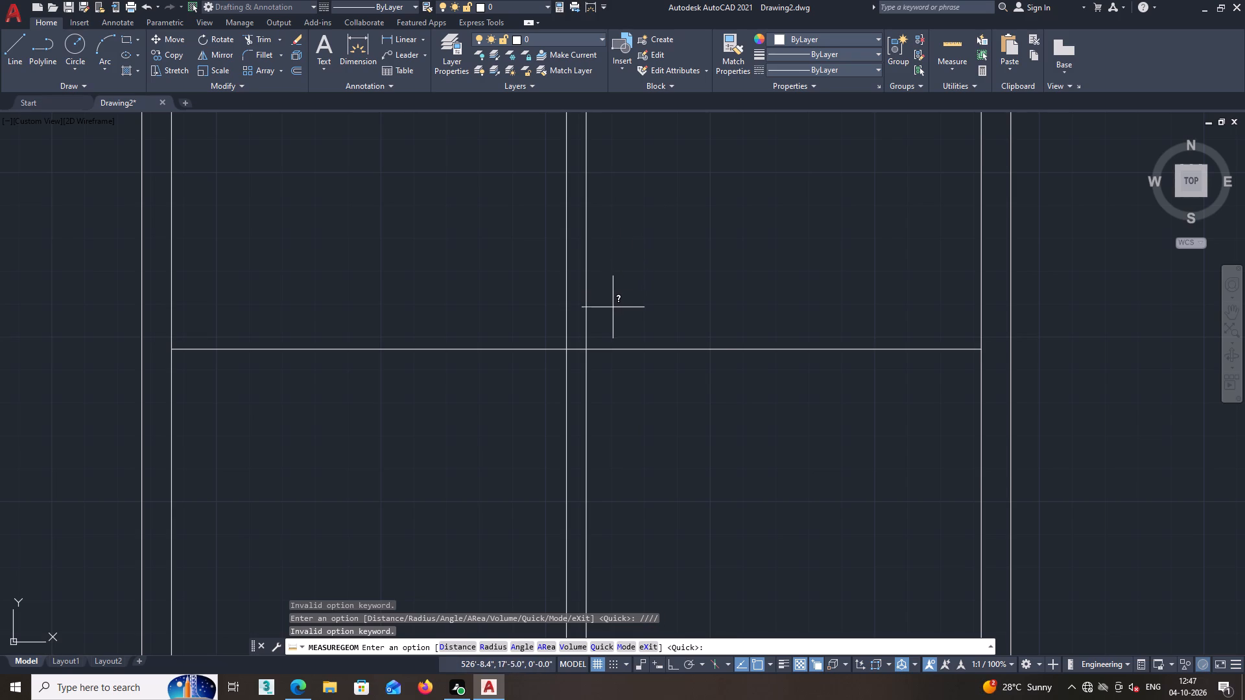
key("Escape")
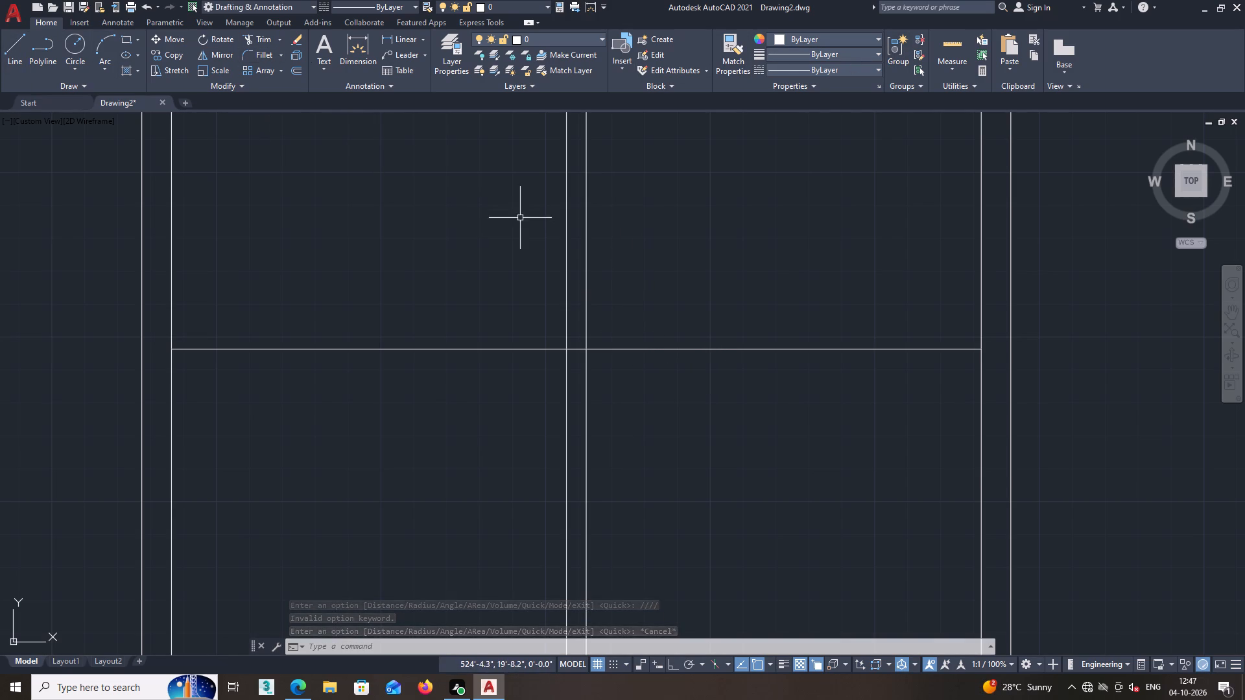
Check the gap between the two middle partition lines at their north ends with a linear dimension, without placing it.
scroll(523, 290, "down", 2)
middle_click_drag(529, 326, 530, 377)
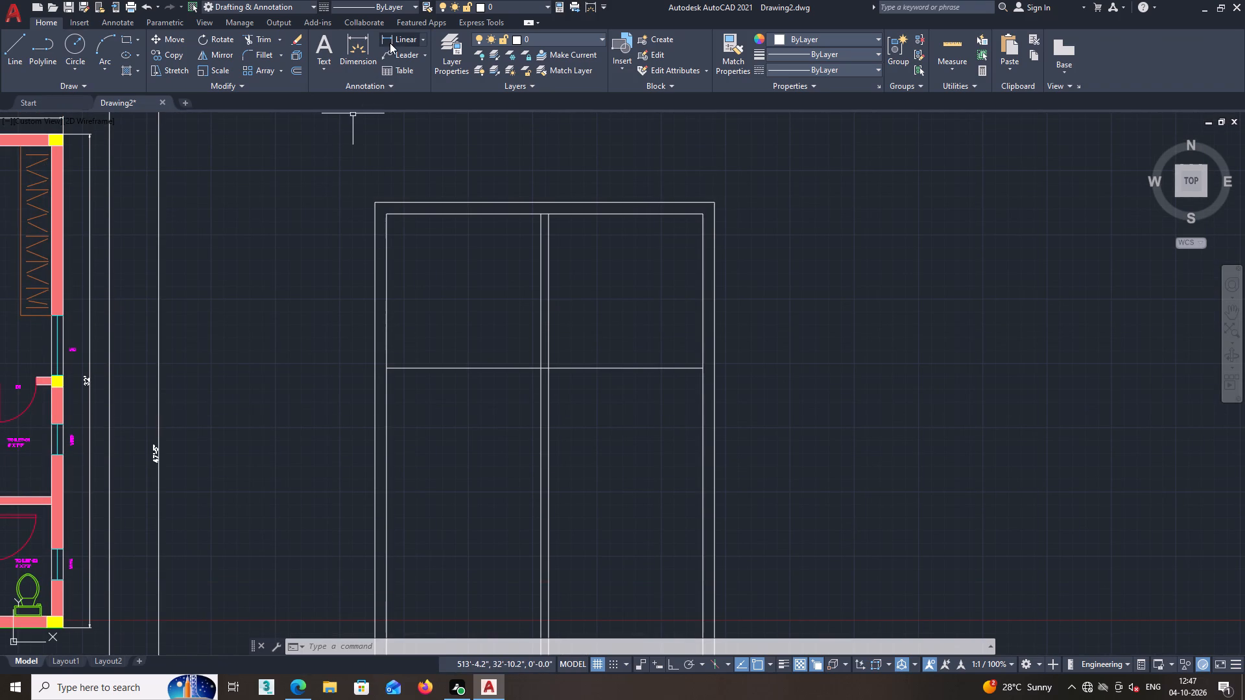
left_click(390, 41)
middle_click_drag(461, 257, 396, 299)
scroll(470, 262, "up", 2)
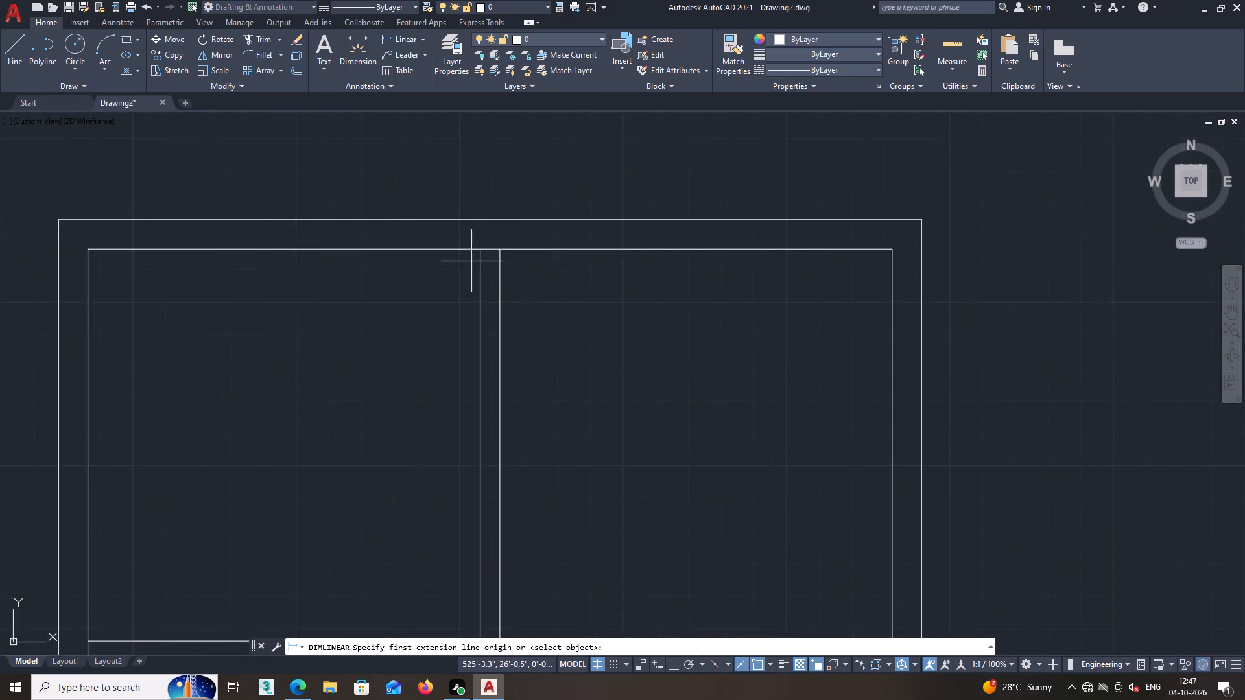
scroll(473, 261, "up", 2)
left_click(461, 212)
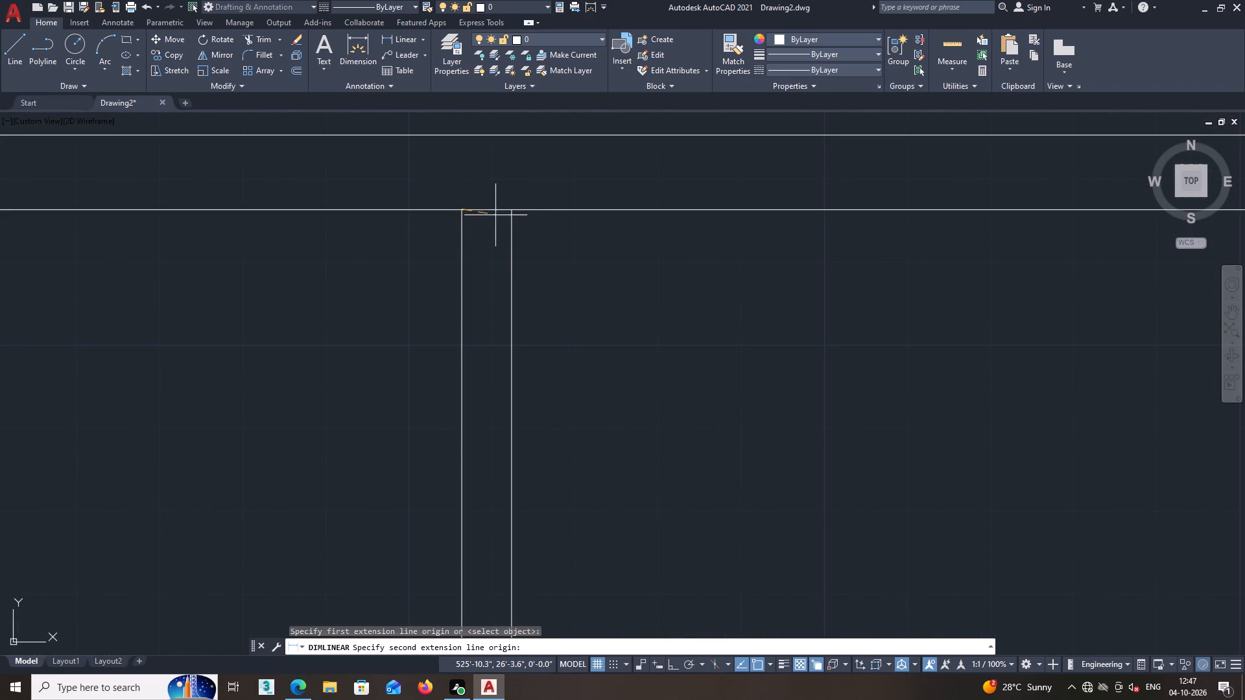
left_click(513, 209)
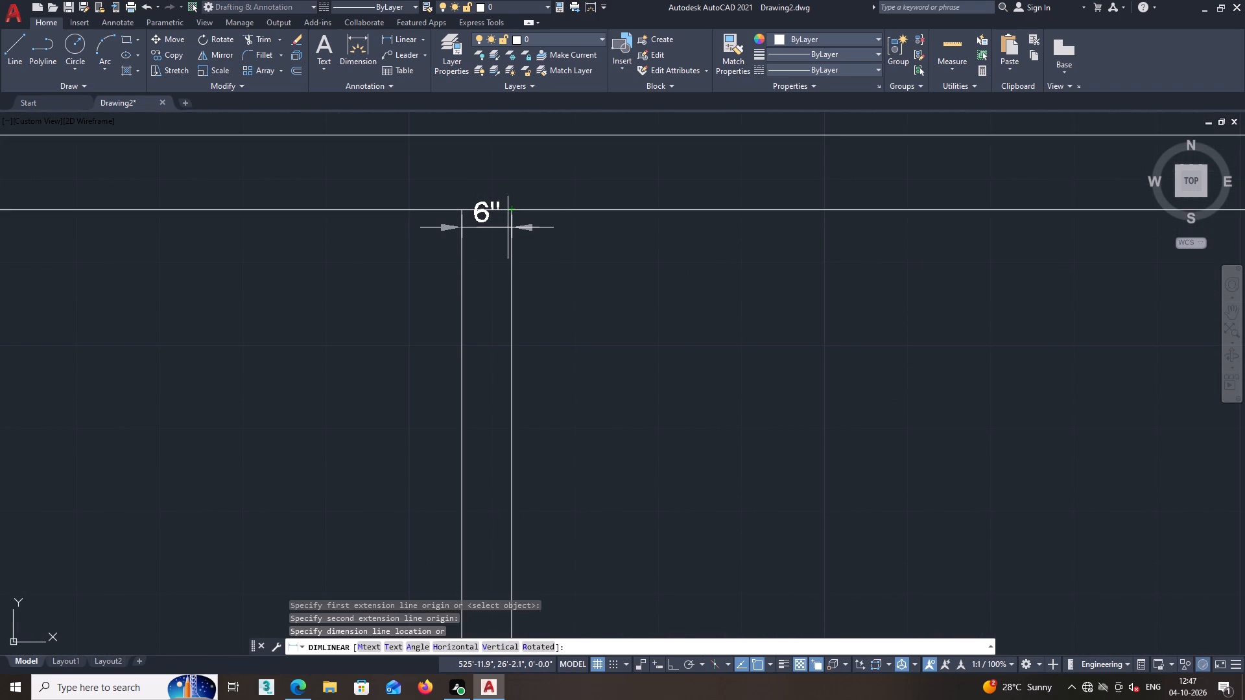
key("Escape")
scroll(514, 270, "down", 1)
middle_click_drag(538, 369, 537, 251)
middle_click_drag(554, 303, 552, 221)
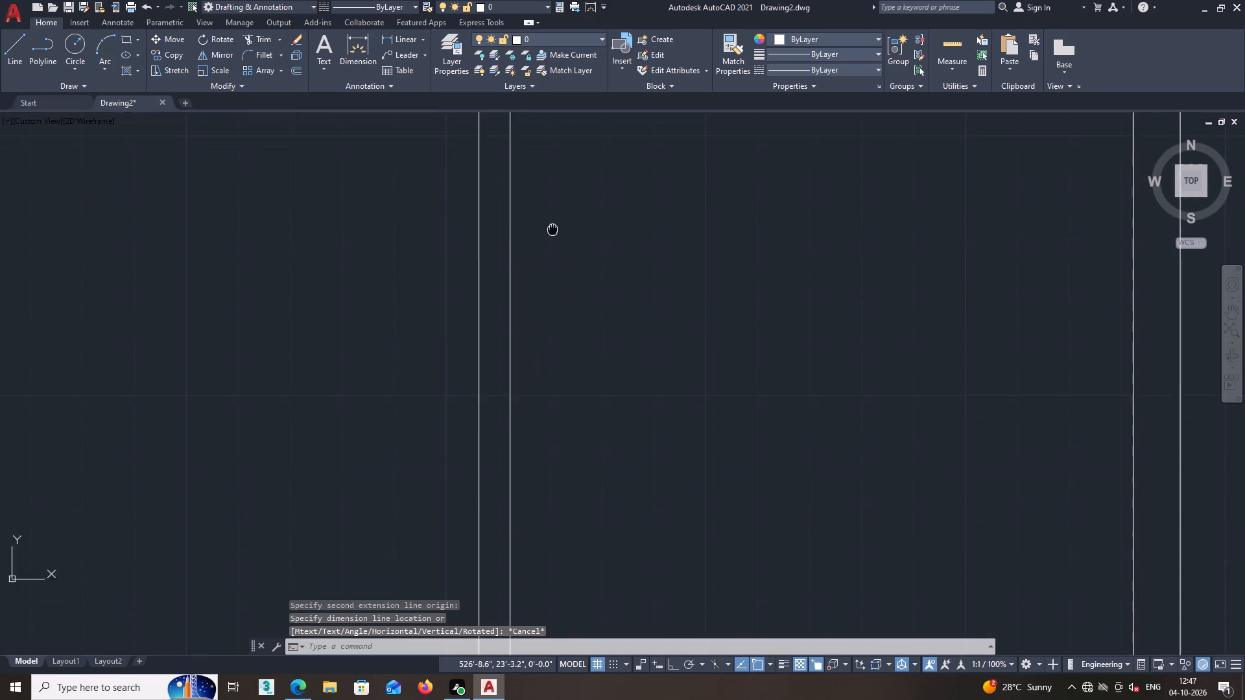
Offset the new plan's first cross partition line 6 inches to the south to give the partition its thickness.
middle_click_drag(552, 221, 552, 220)
scroll(555, 286, "down", 2)
middle_click_drag(562, 362, 562, 343)
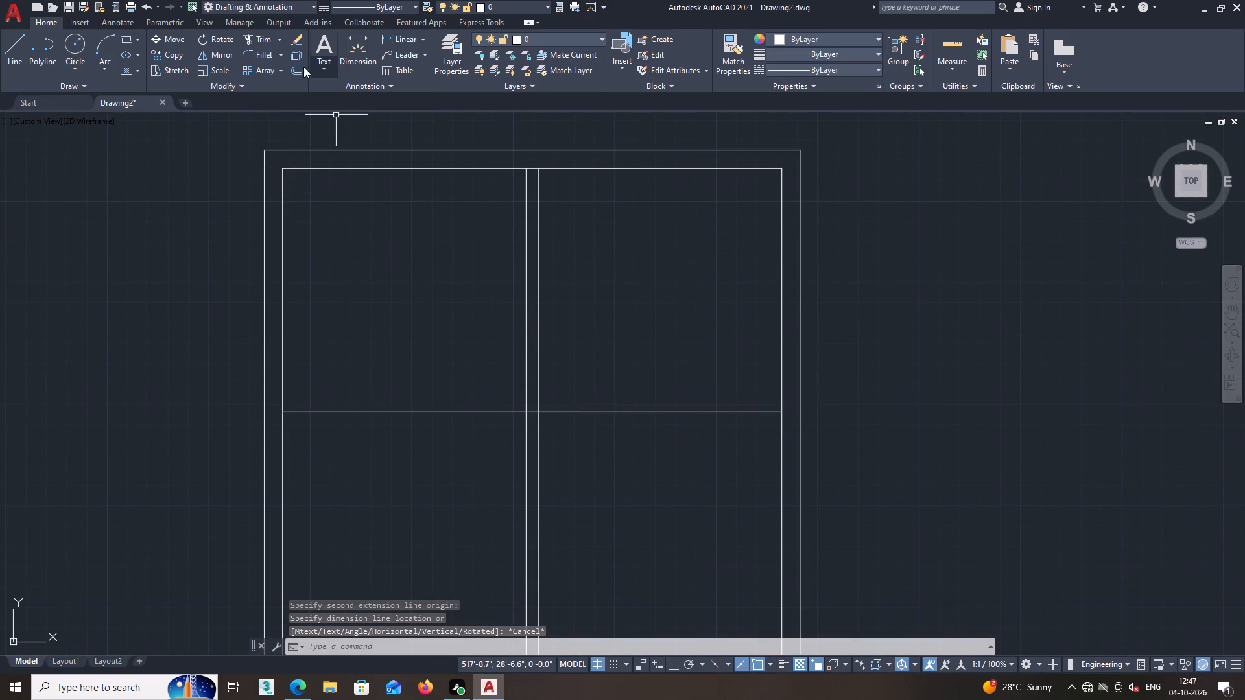
left_click(296, 65)
key("6")
key("Return")
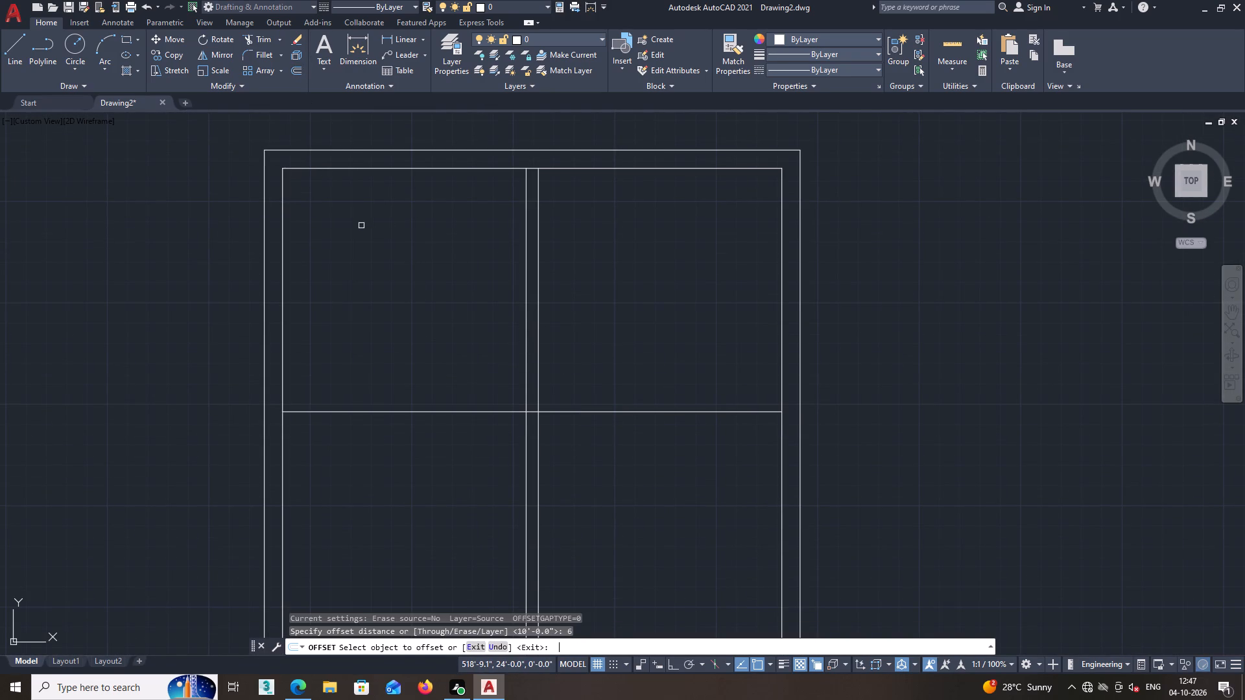
left_click(447, 413)
left_click(442, 447)
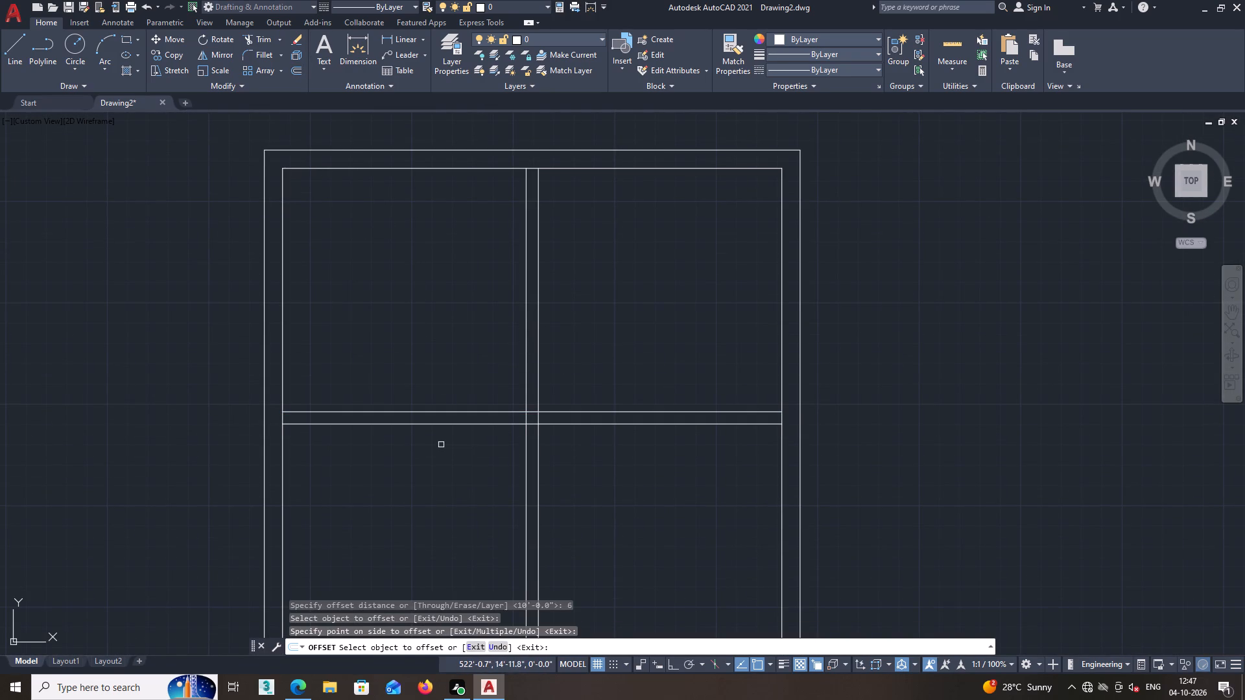
middle_click_drag(436, 440, 416, 439)
scroll(416, 443, "down", 1)
middle_click_drag(420, 458, 418, 425)
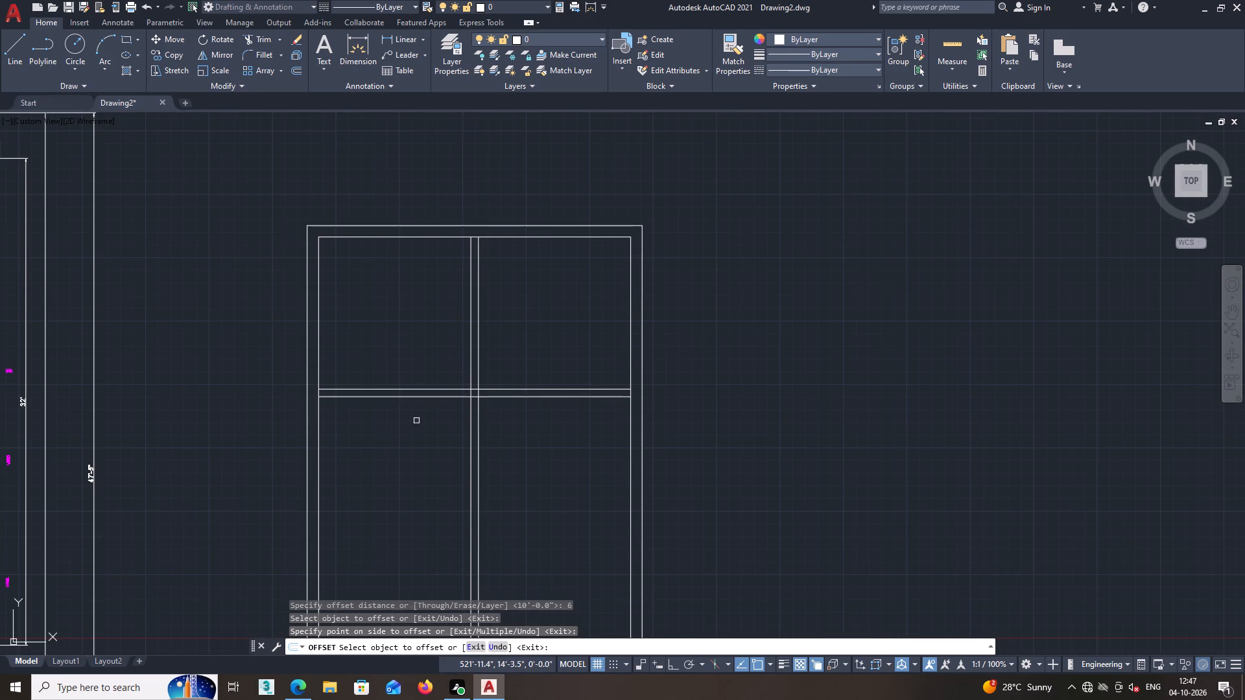
scroll(516, 464, "down", 1)
middle_click_drag(534, 474, 509, 441)
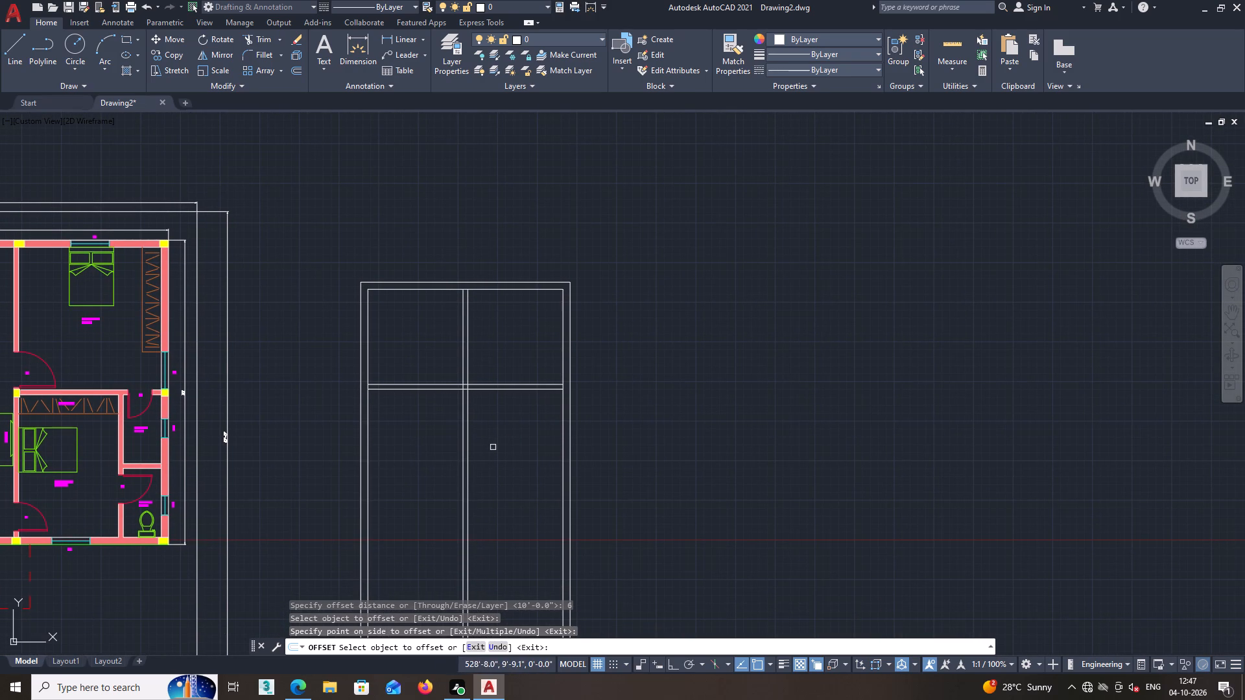
key("space")
Offset the new plan's inner west wall line 4' to the east.
key("space")
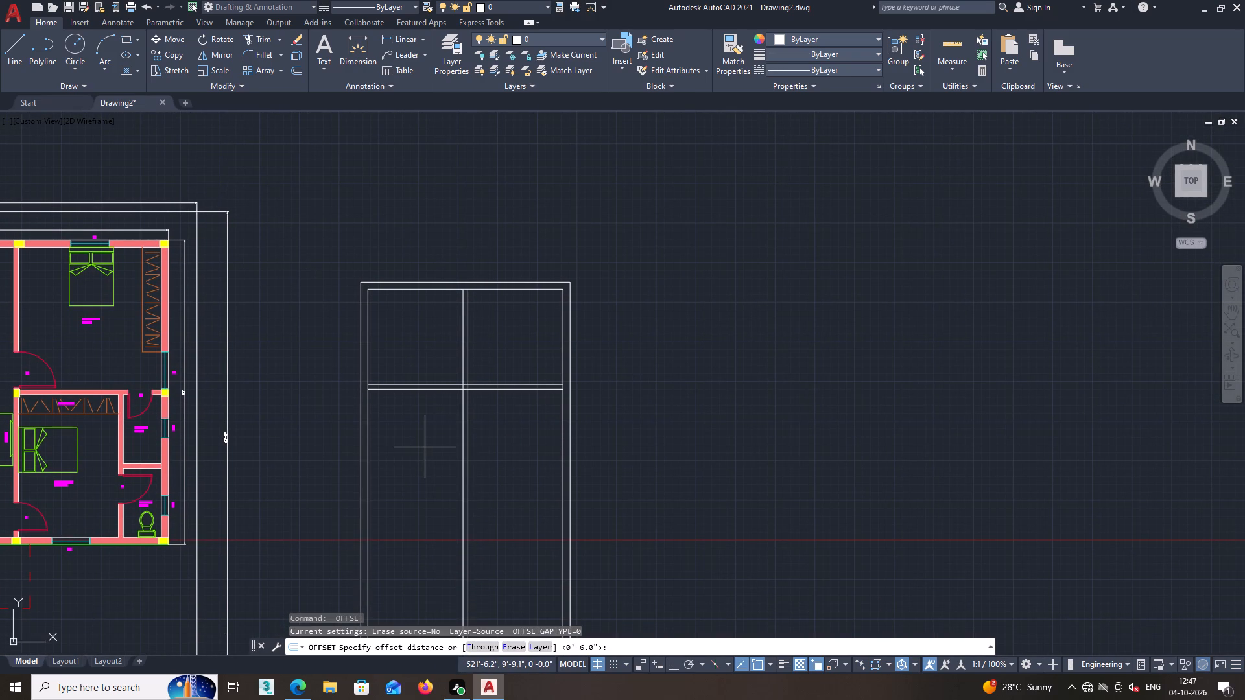
type("4'")
key("Return")
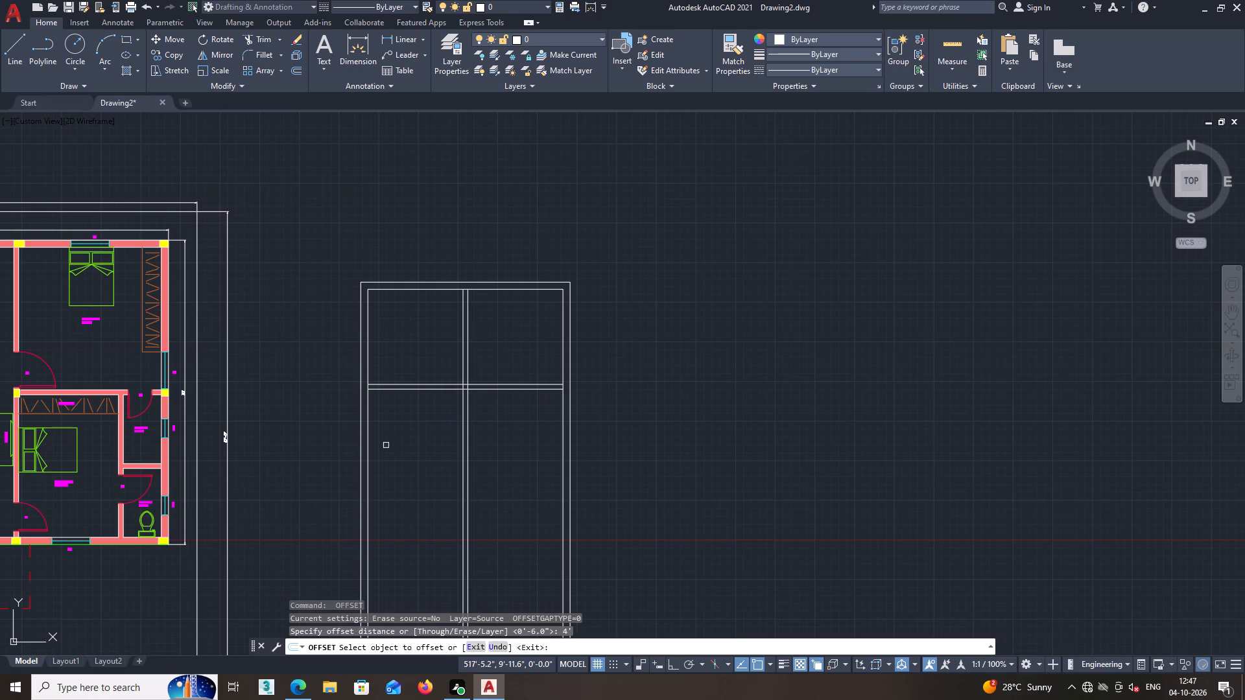
left_click(370, 445)
left_click(394, 441)
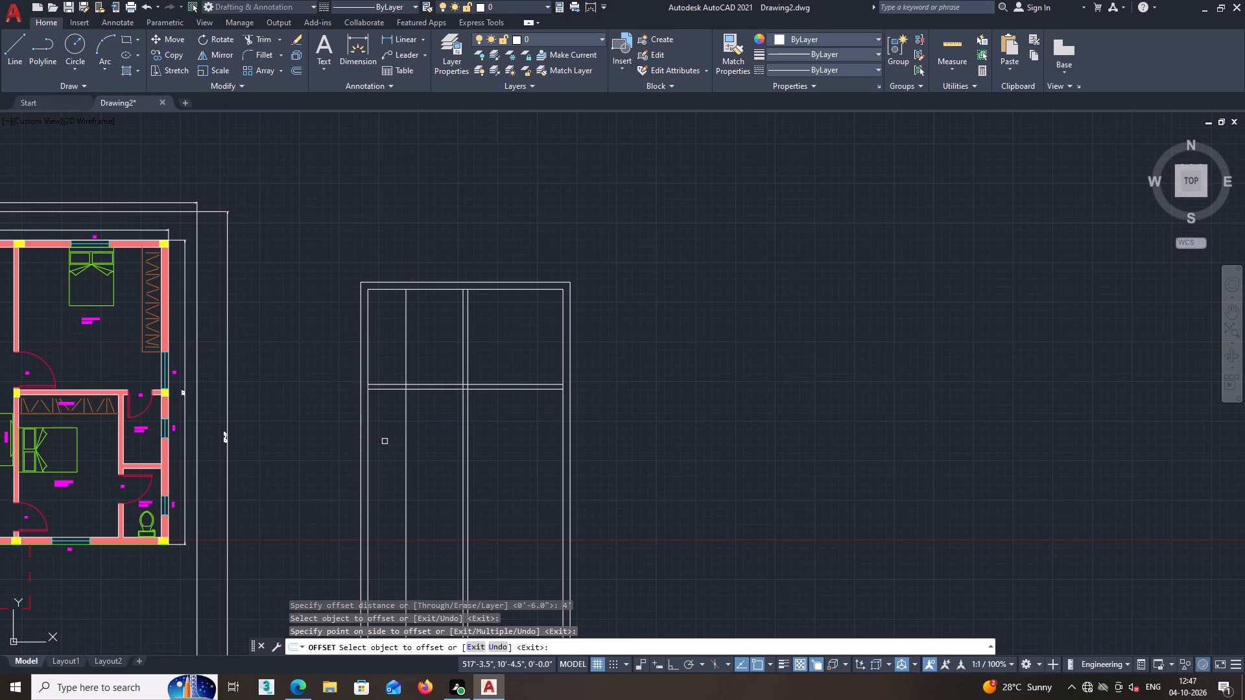
key("space")
Offset the new north-south line near the west wall 6 inches to the east to form a second partition.
key("space")
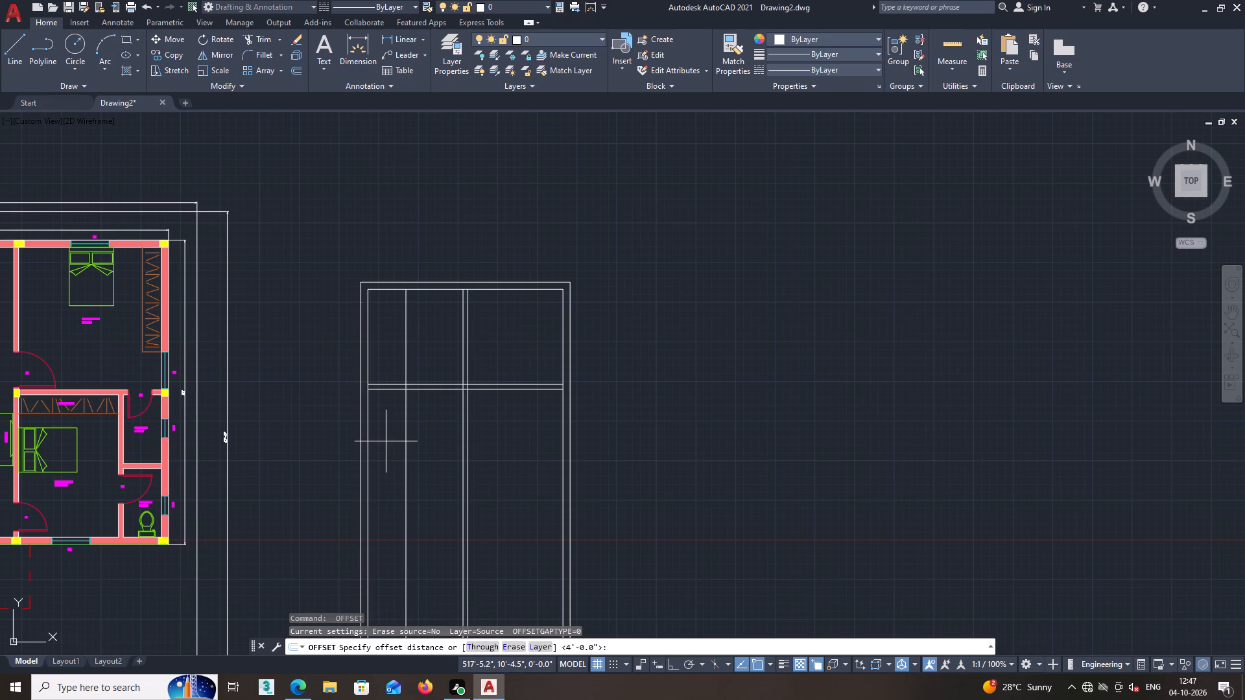
key("6")
key("Return")
left_click(404, 440)
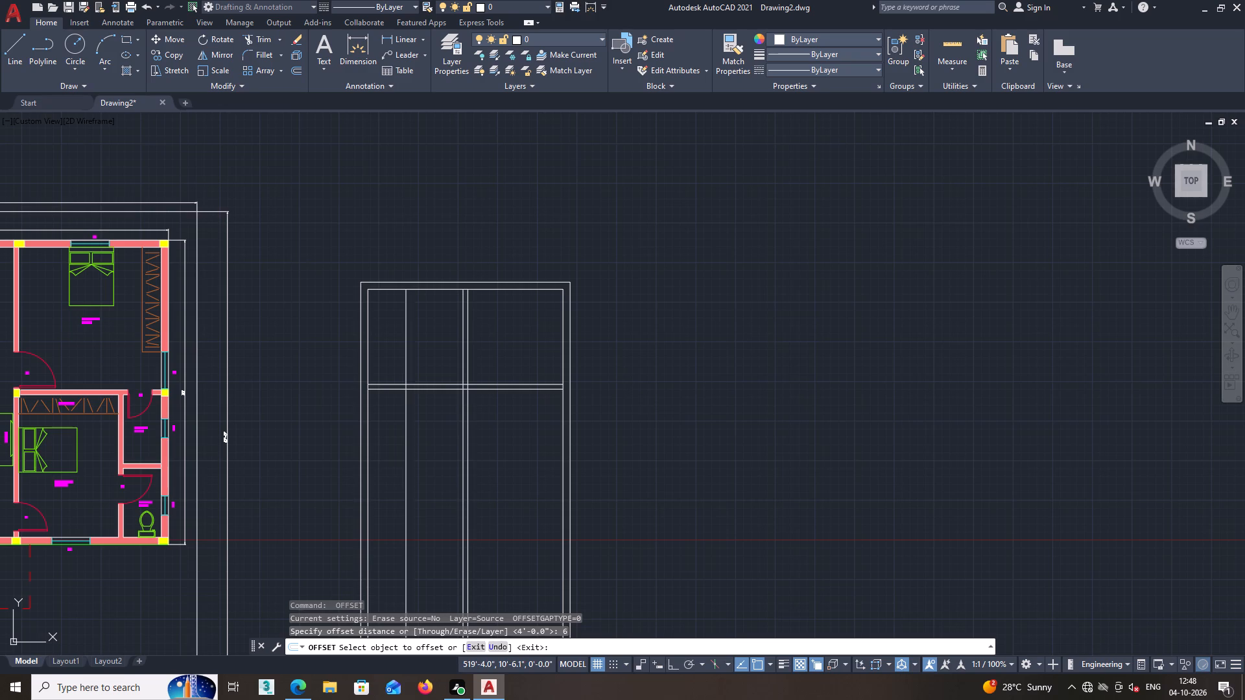
left_click(428, 436)
key("space")
Trim the western partition lines north of the cross partition, and the cross partition lines between the western and middle partitions.
type("TR")
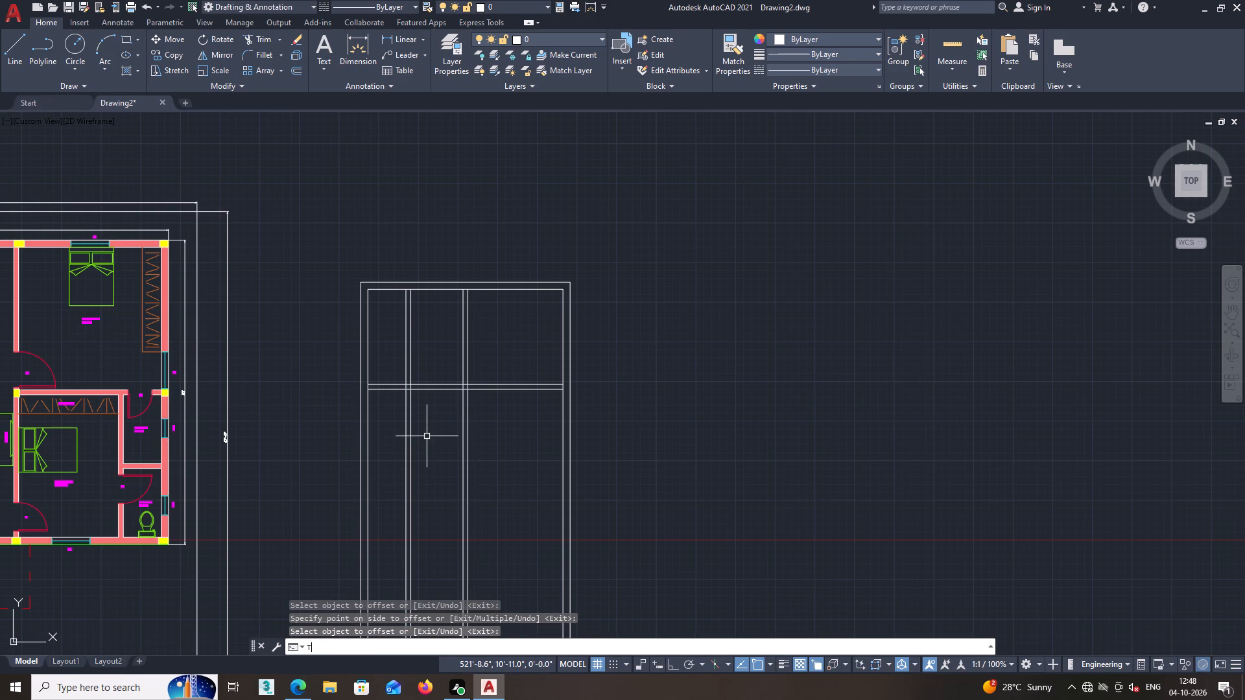
key("Return")
left_click(427, 345)
left_click(397, 341)
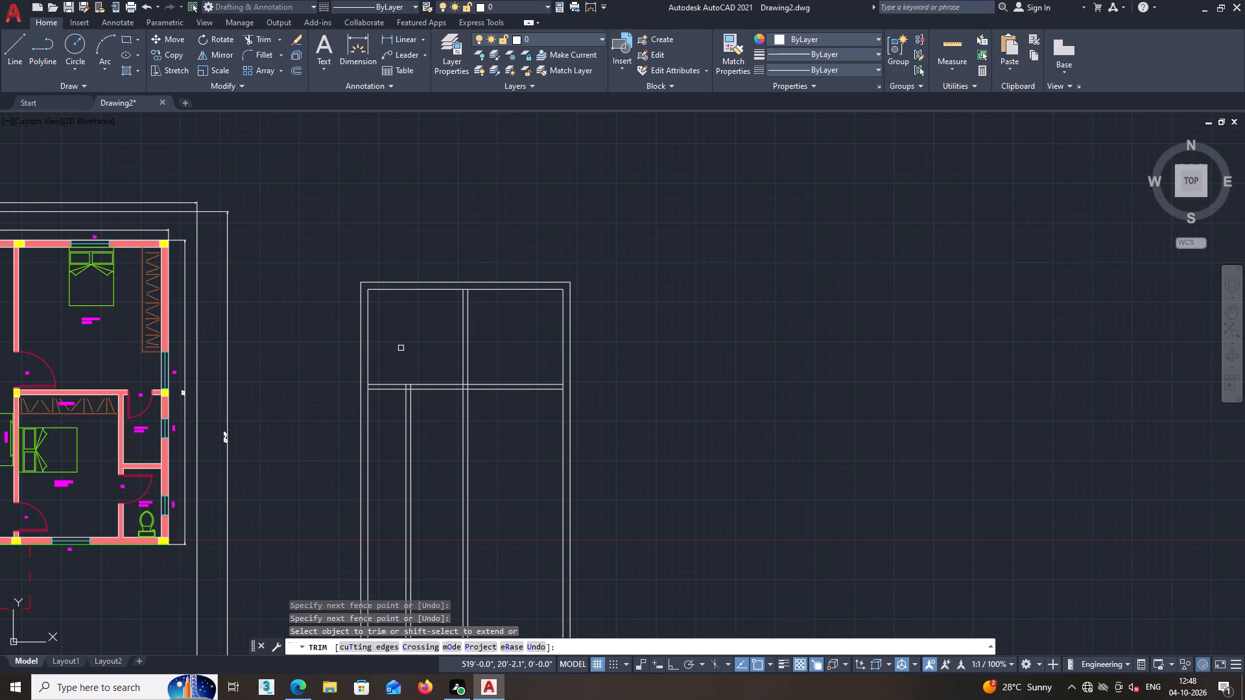
left_click(432, 371)
left_click(435, 405)
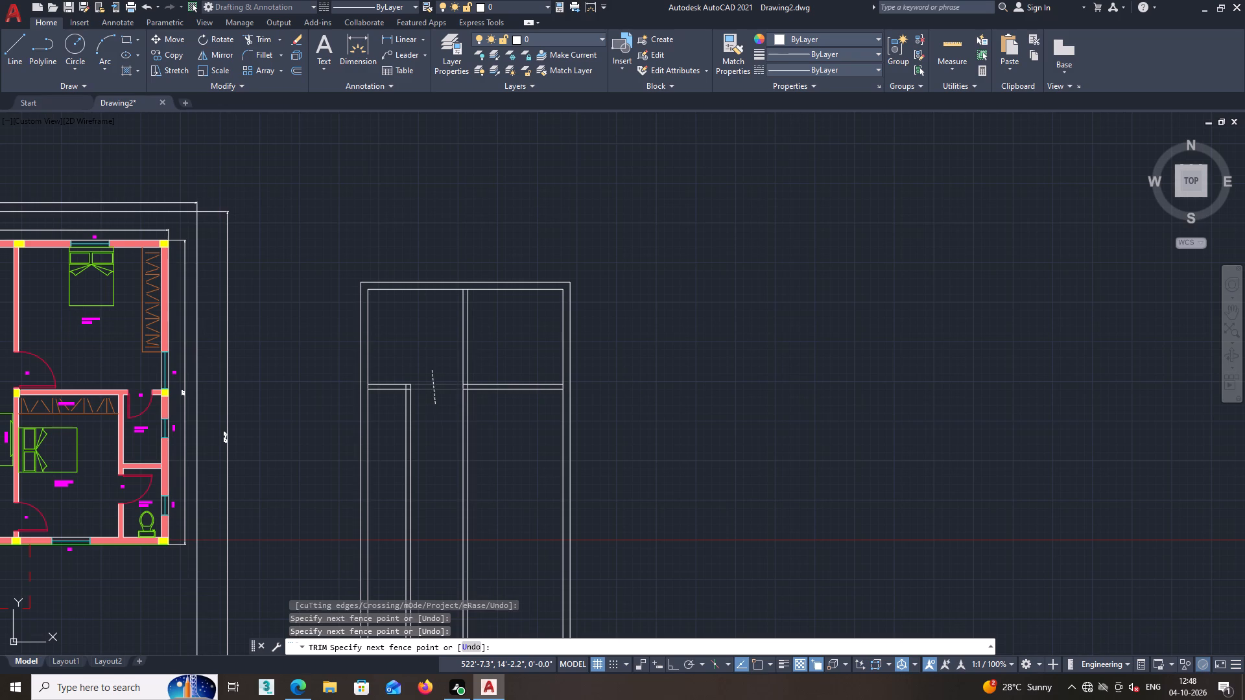
middle_click_drag(435, 405, 438, 393)
middle_click_drag(432, 410, 435, 396)
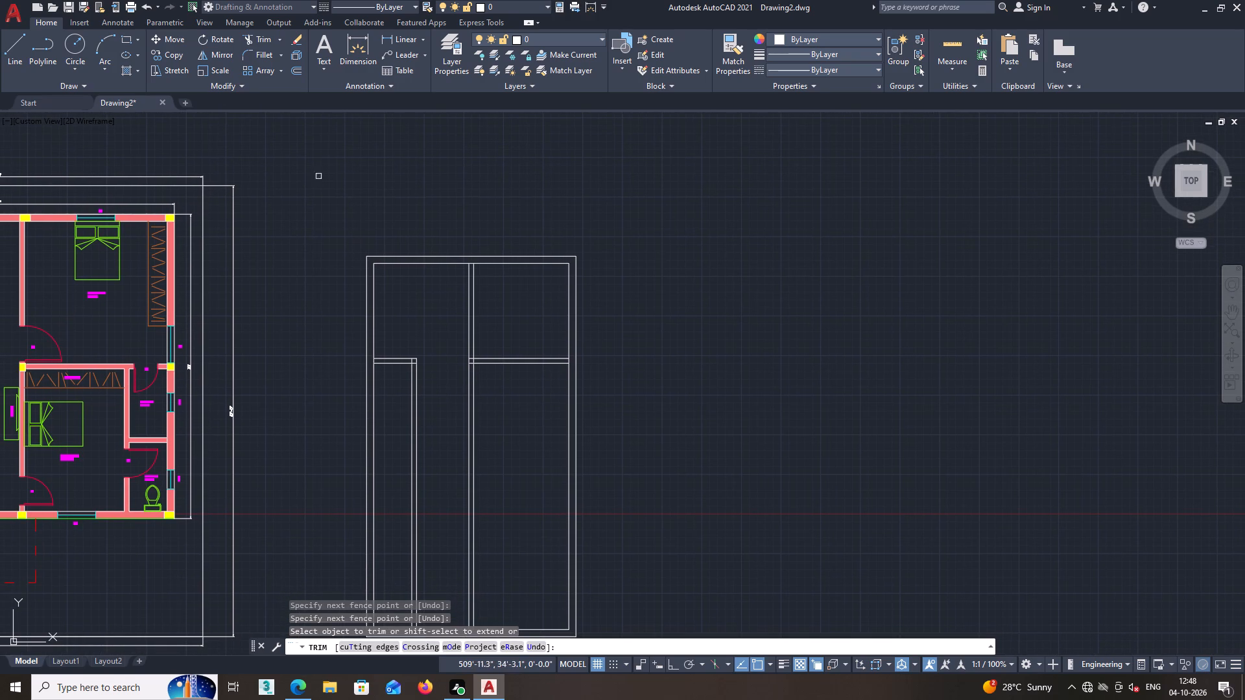
Offset the south line of the short west cross partition 5' to the south.
left_click(292, 69)
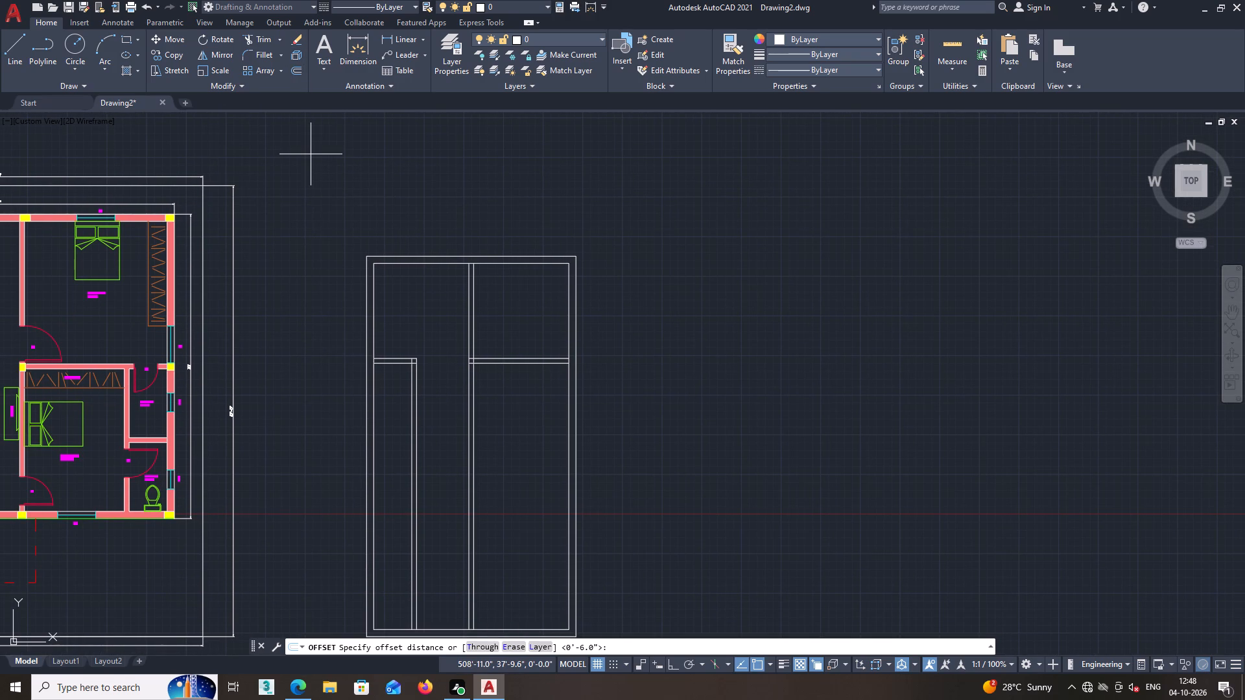
type("5'")
key("Return")
scroll(313, 157, "up", 1)
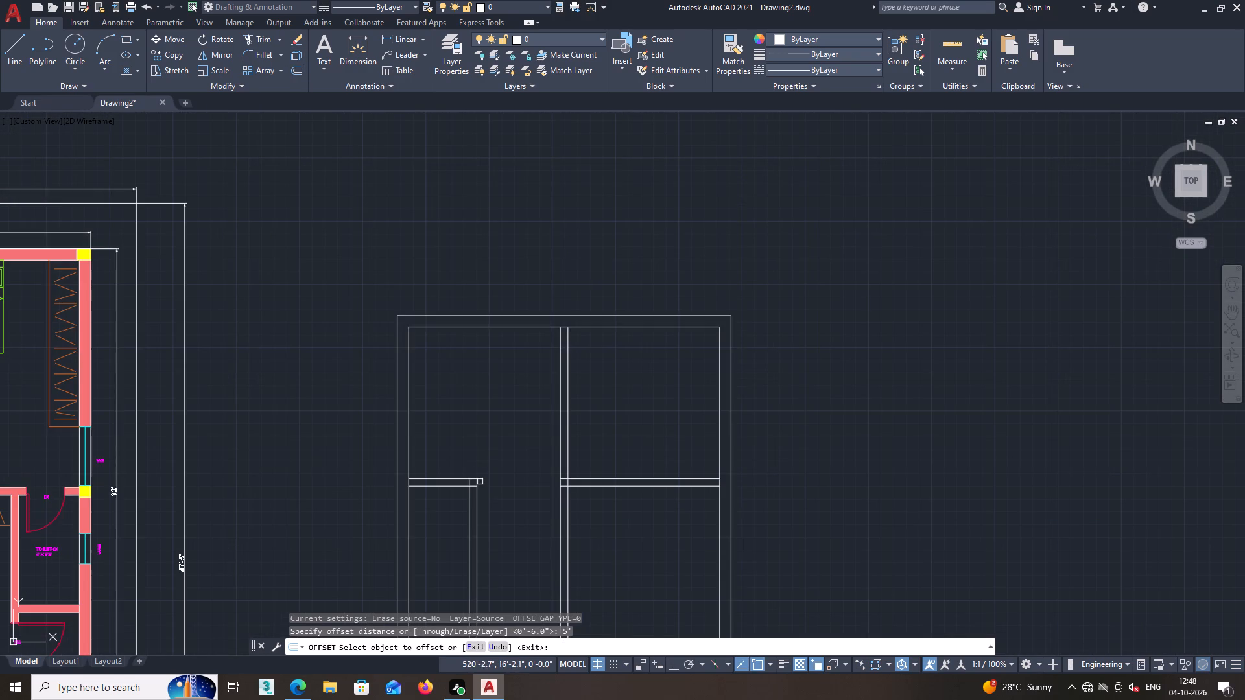
middle_click_drag(479, 475, 460, 375)
middle_click_drag(462, 406, 453, 374)
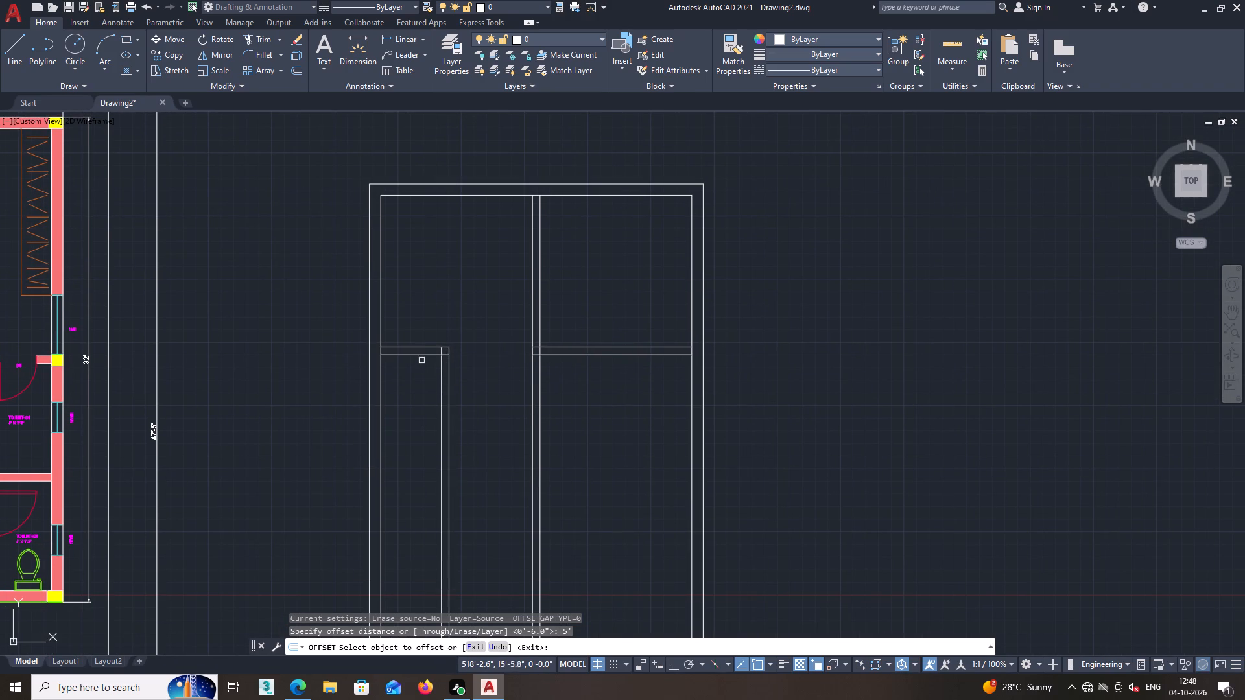
left_click(421, 355)
left_click(427, 405)
middle_click_drag(427, 404, 424, 363)
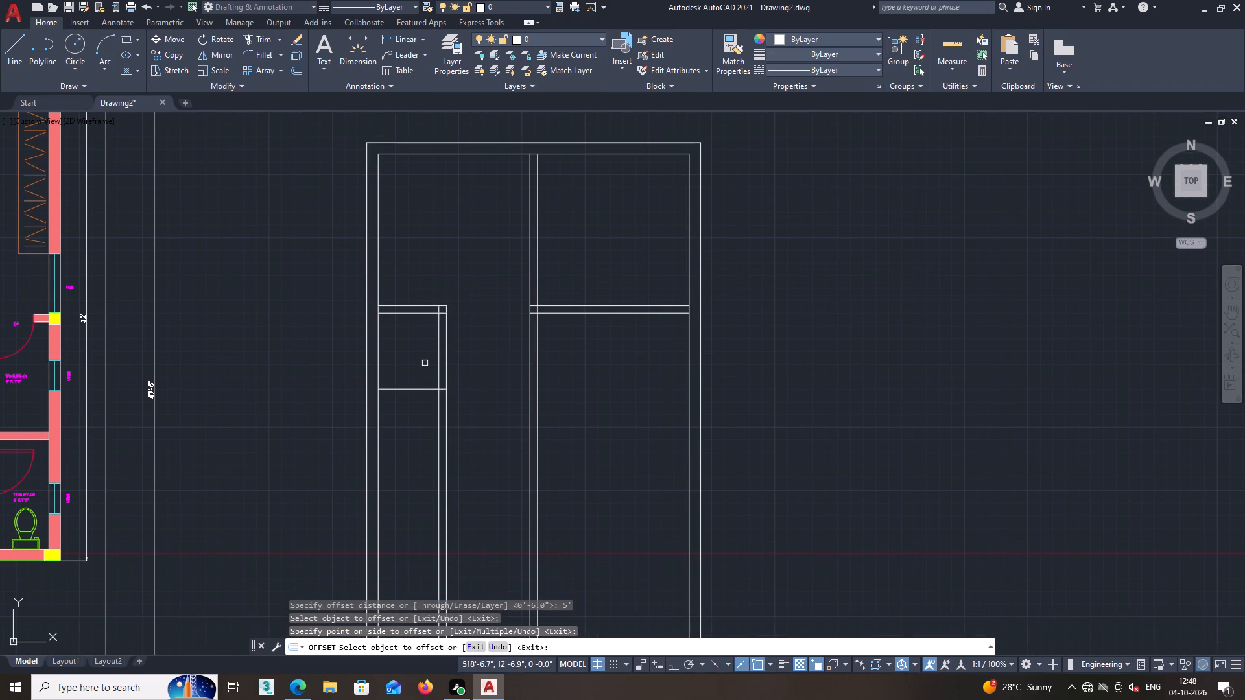
key("space")
Offset the new short cross line 6 inches to the south to form the small west room's south partition.
key("space")
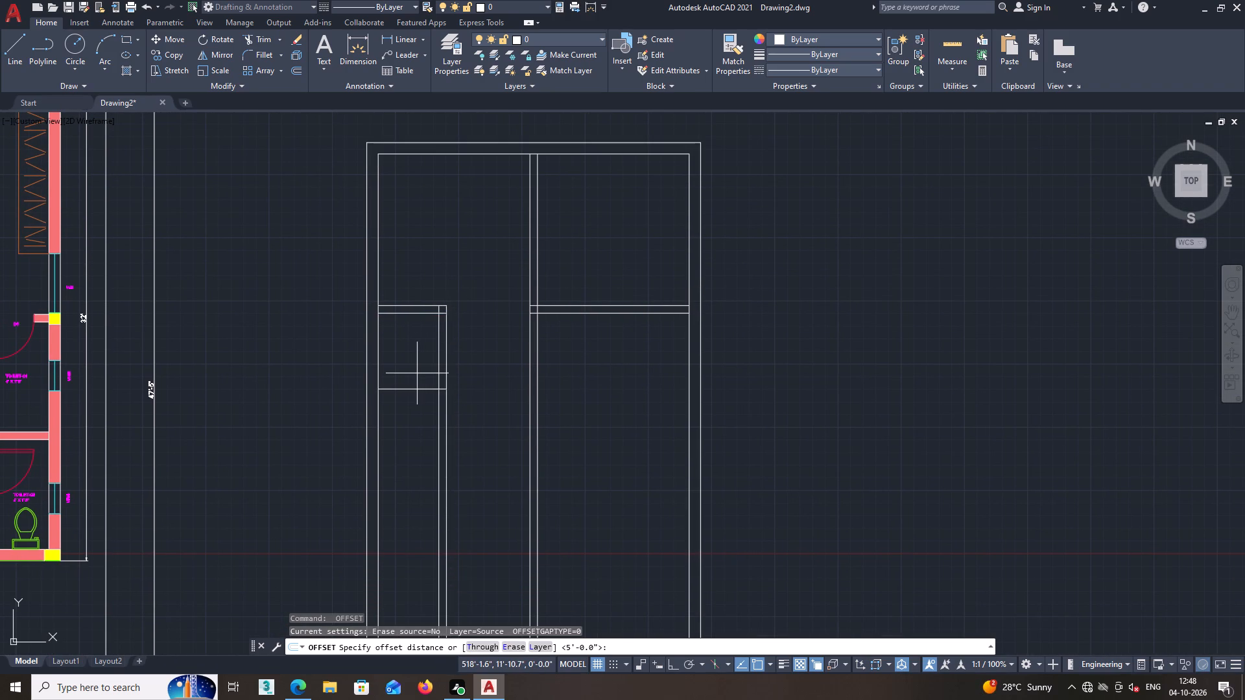
key("6")
key("Return")
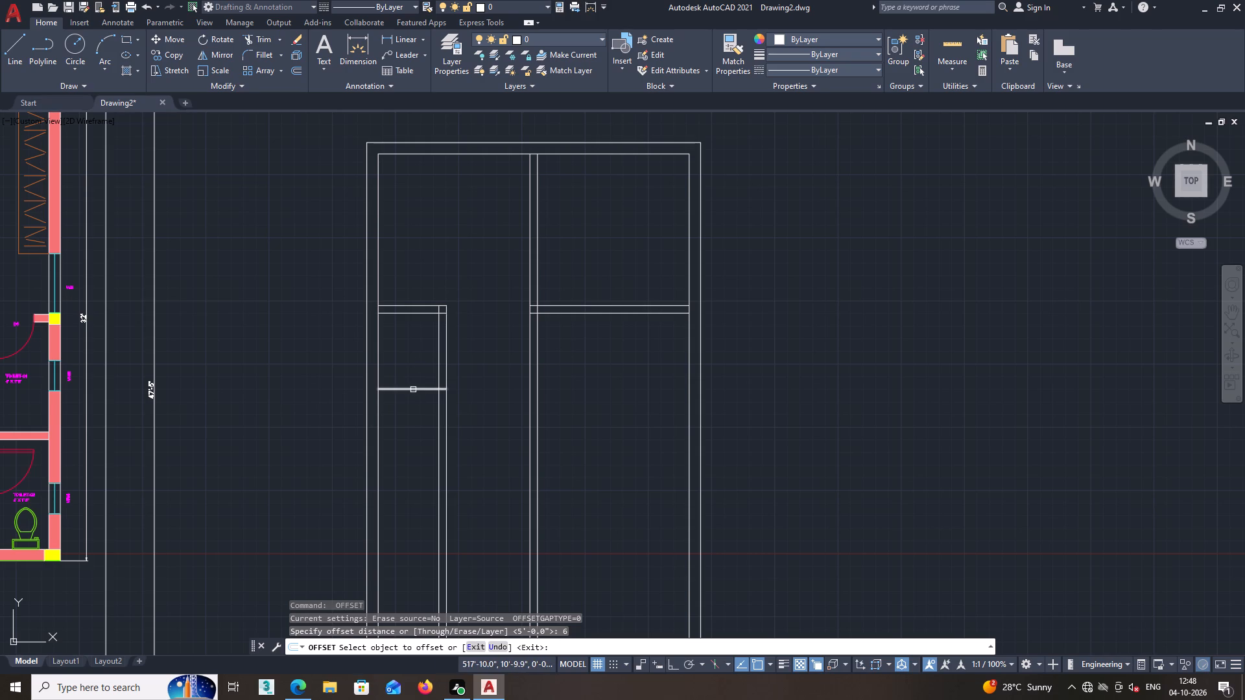
left_click(413, 390)
left_click(417, 417)
key("space")
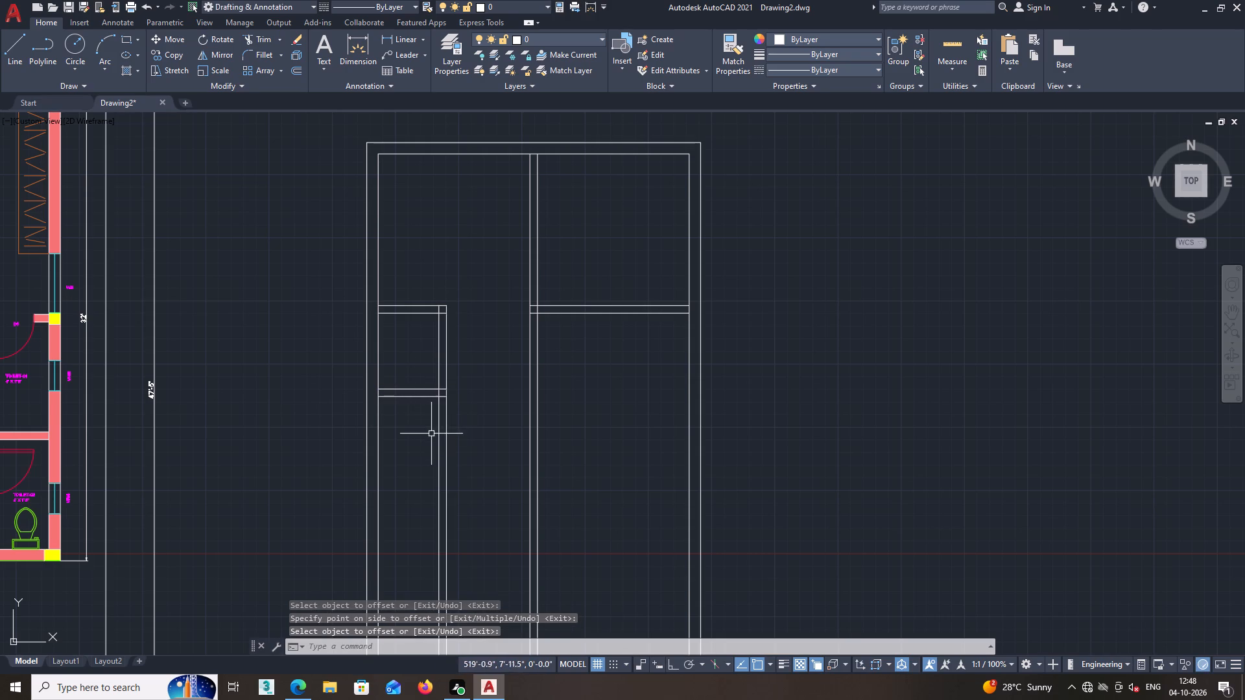
Trim the overlapping line pieces where the small west room's north and south partitions meet its east partition.
middle_click_drag(471, 456, 458, 438)
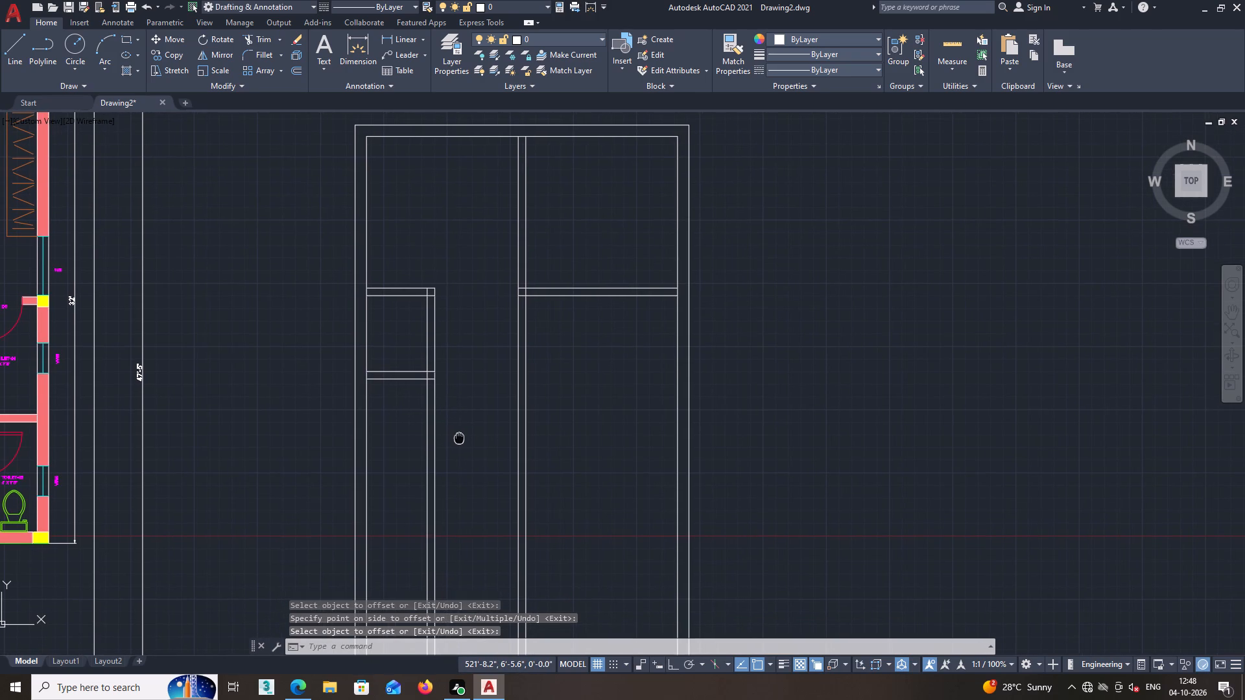
middle_click_drag(458, 438, 455, 442)
type("TR")
key("Return")
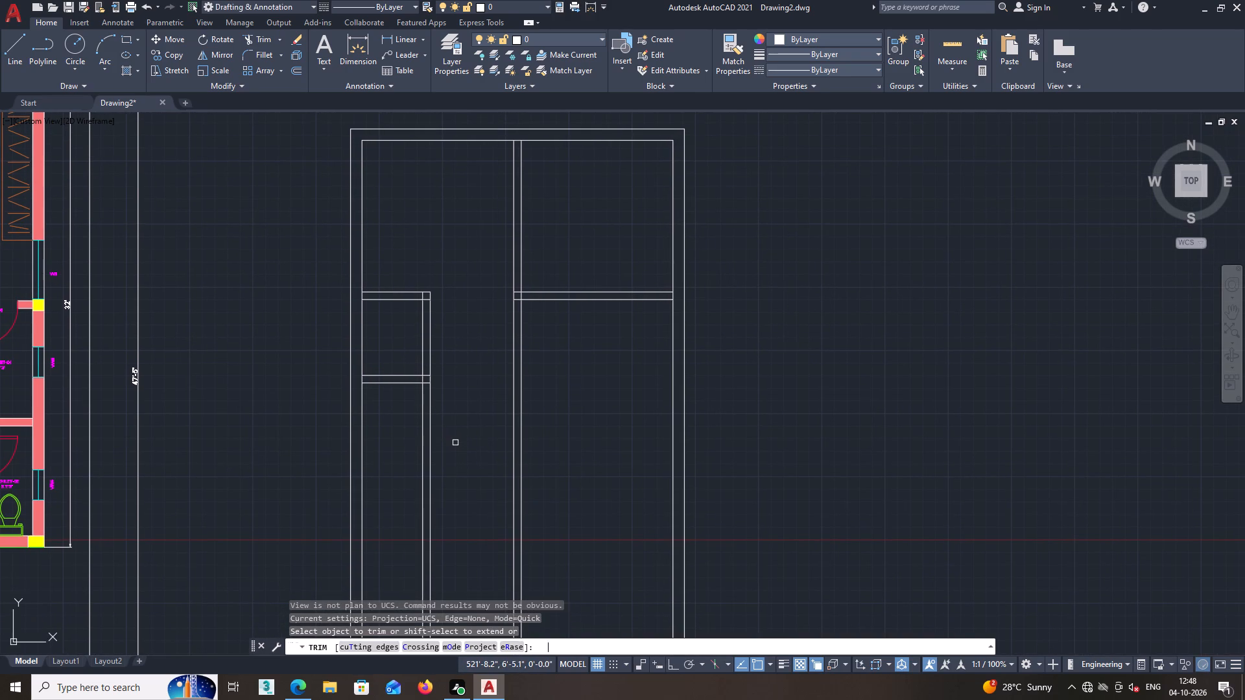
scroll(424, 312, "up", 1)
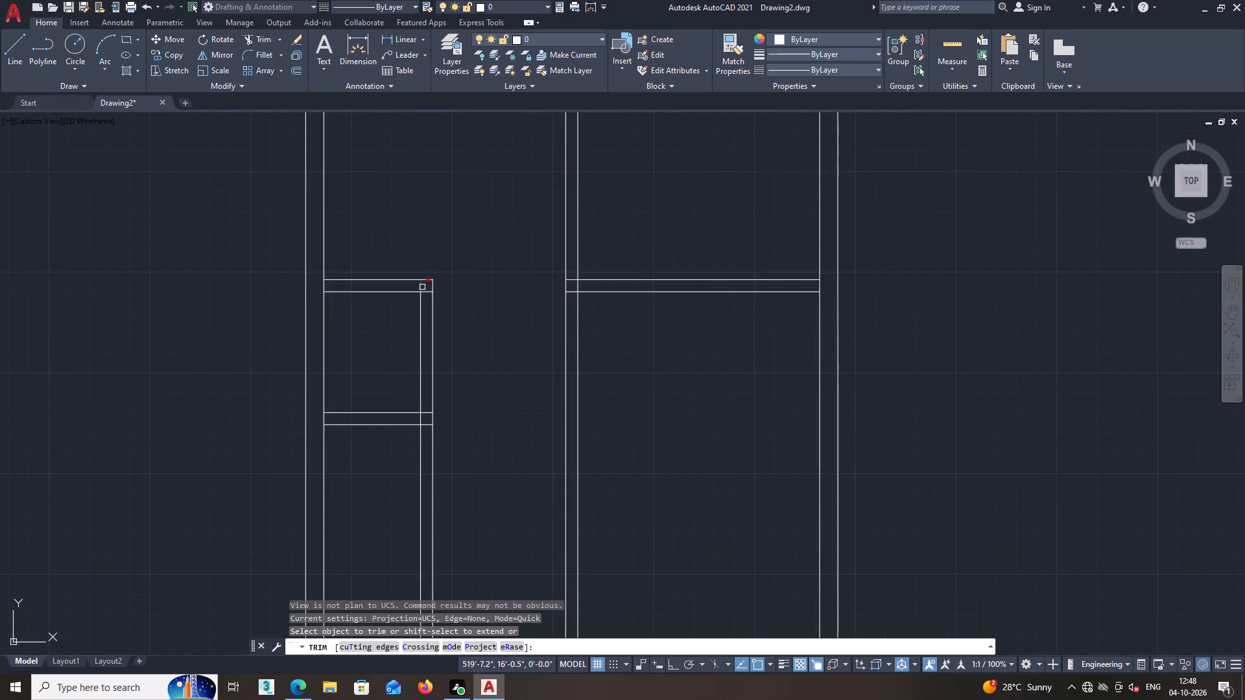
left_click(422, 287)
scroll(426, 447, "up", 2)
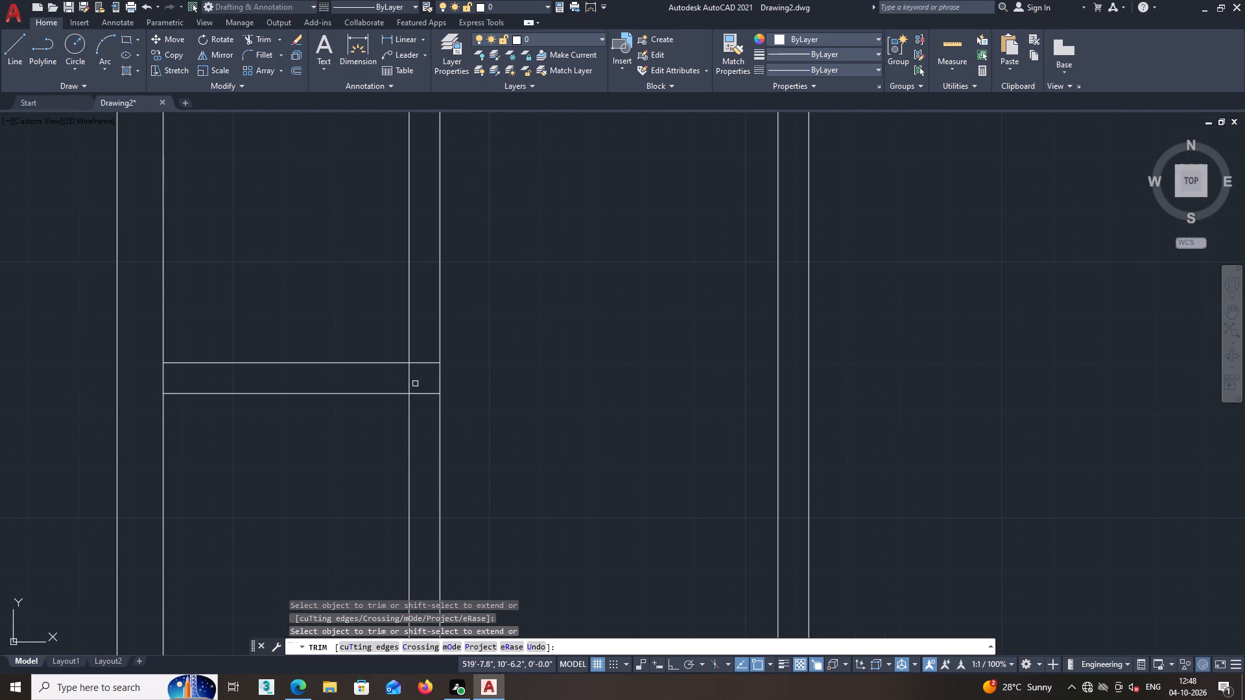
left_click(410, 386)
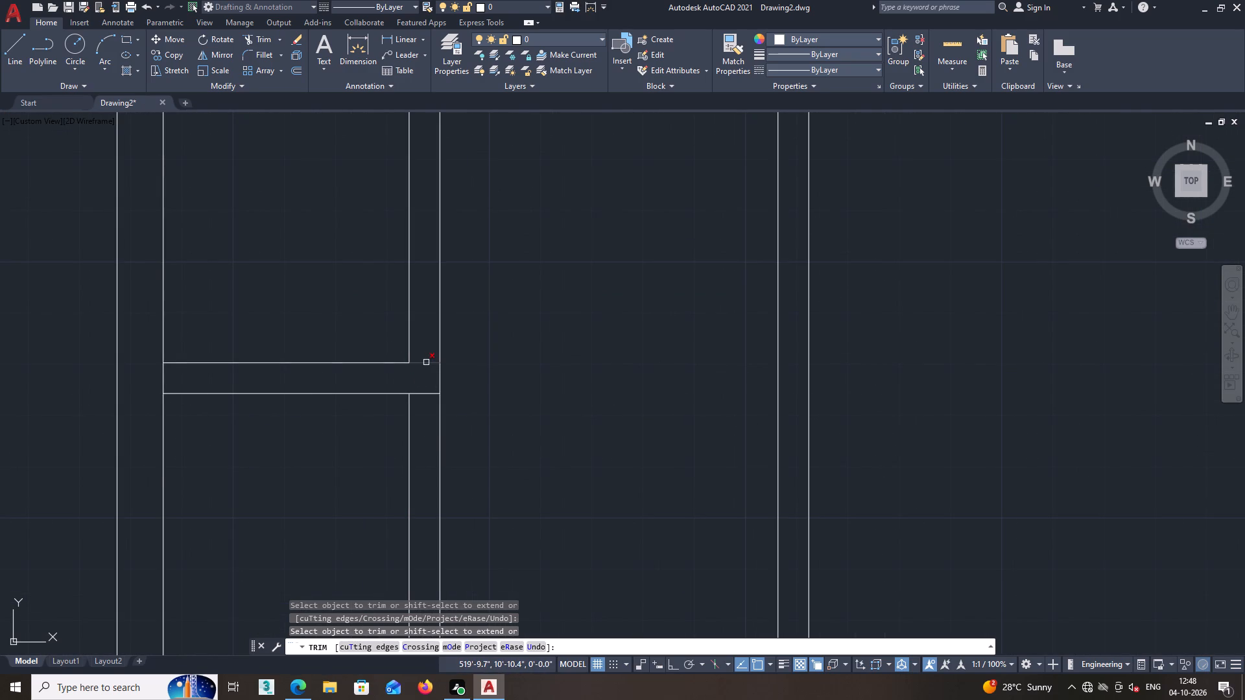
left_click(425, 362)
scroll(425, 356, "down", 2)
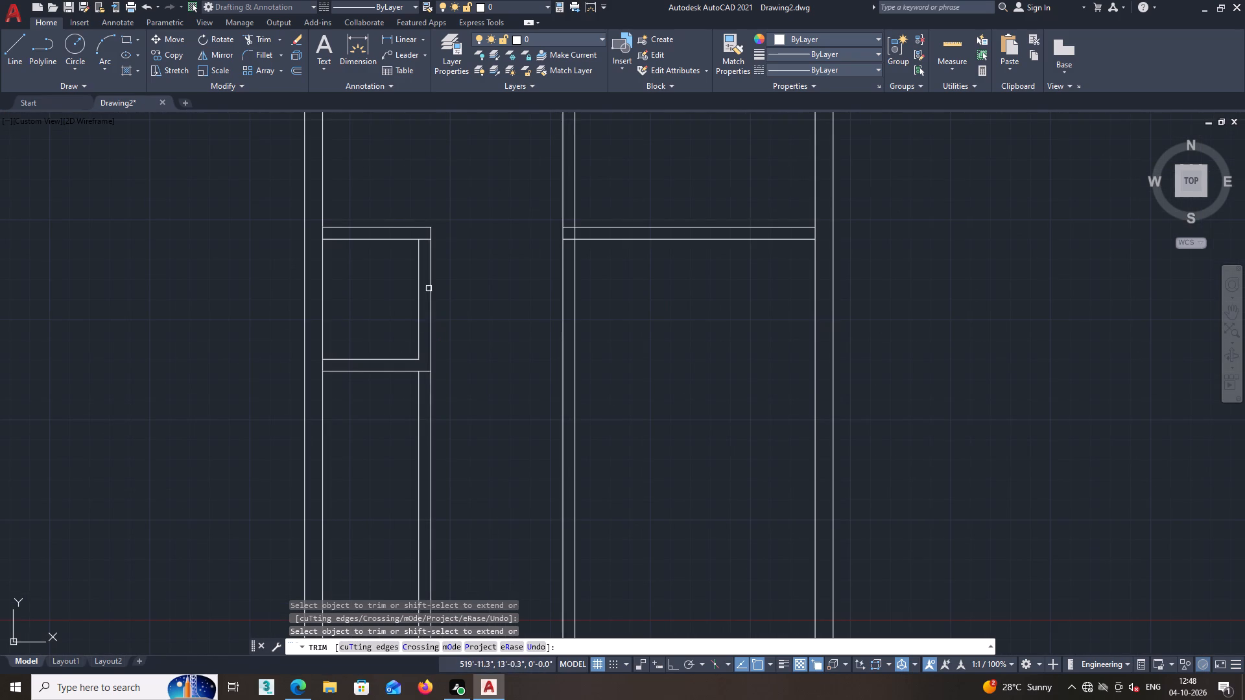
Offset the small west room's inner north wall line 3' to the south to mark an opening.
left_click(299, 71)
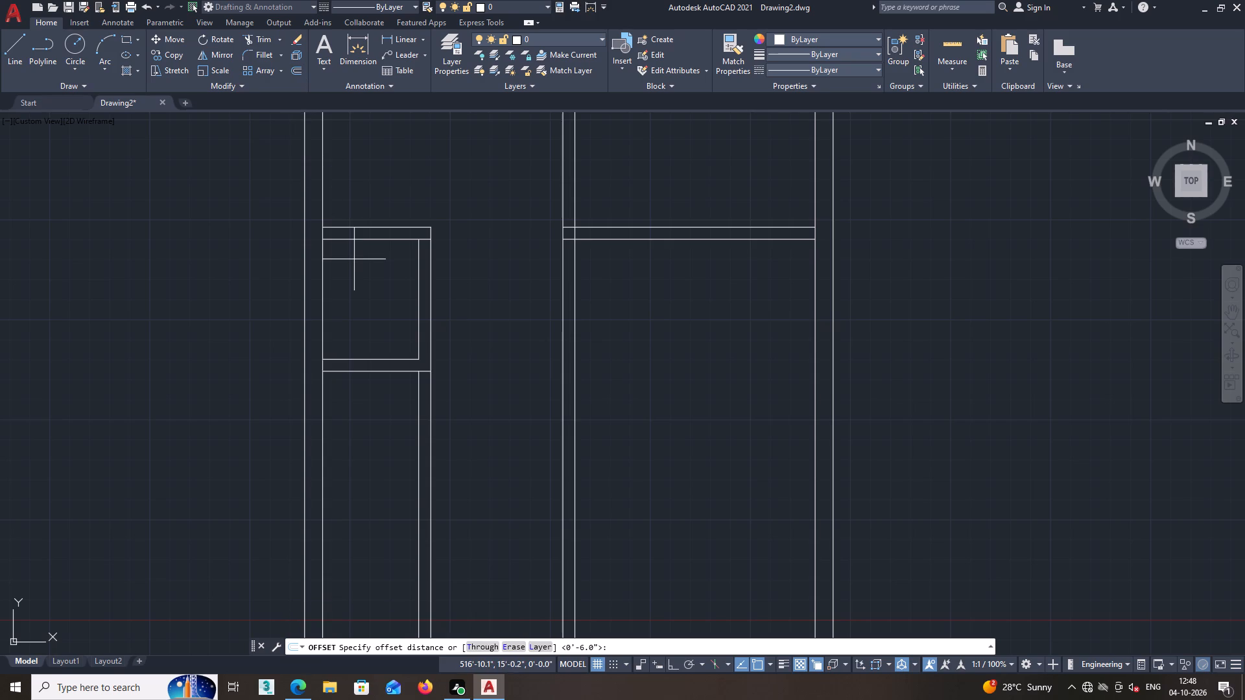
type("3'")
key("Return")
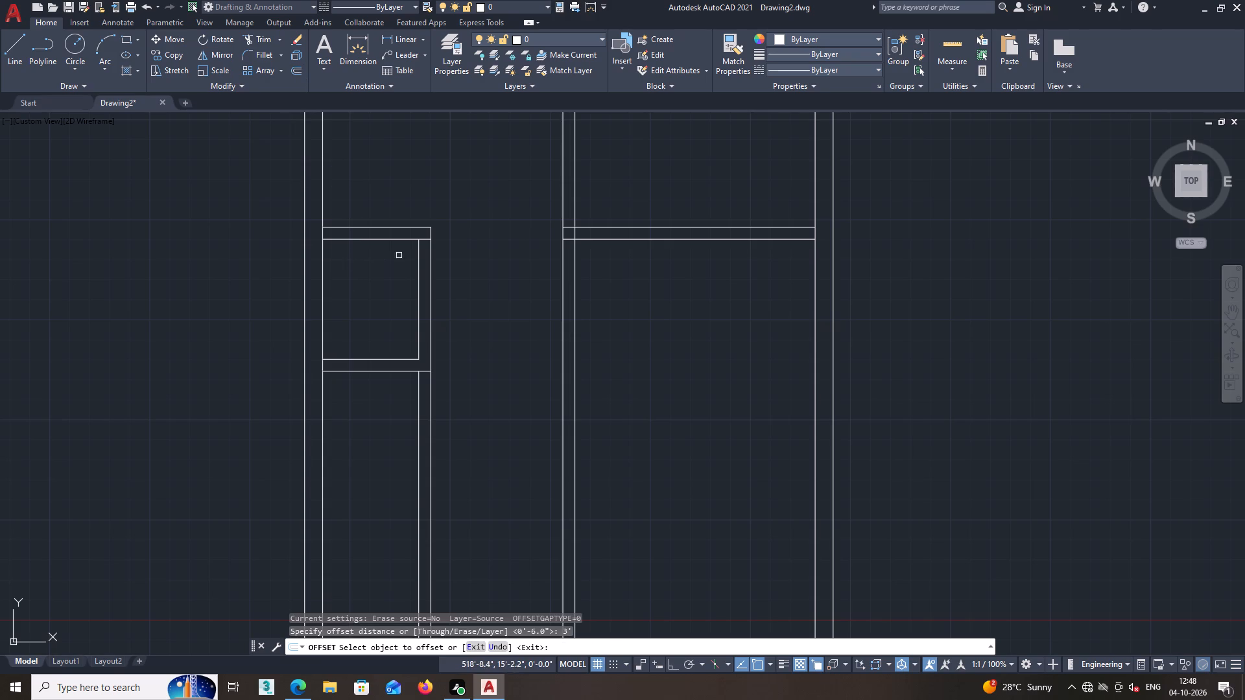
left_click(414, 239)
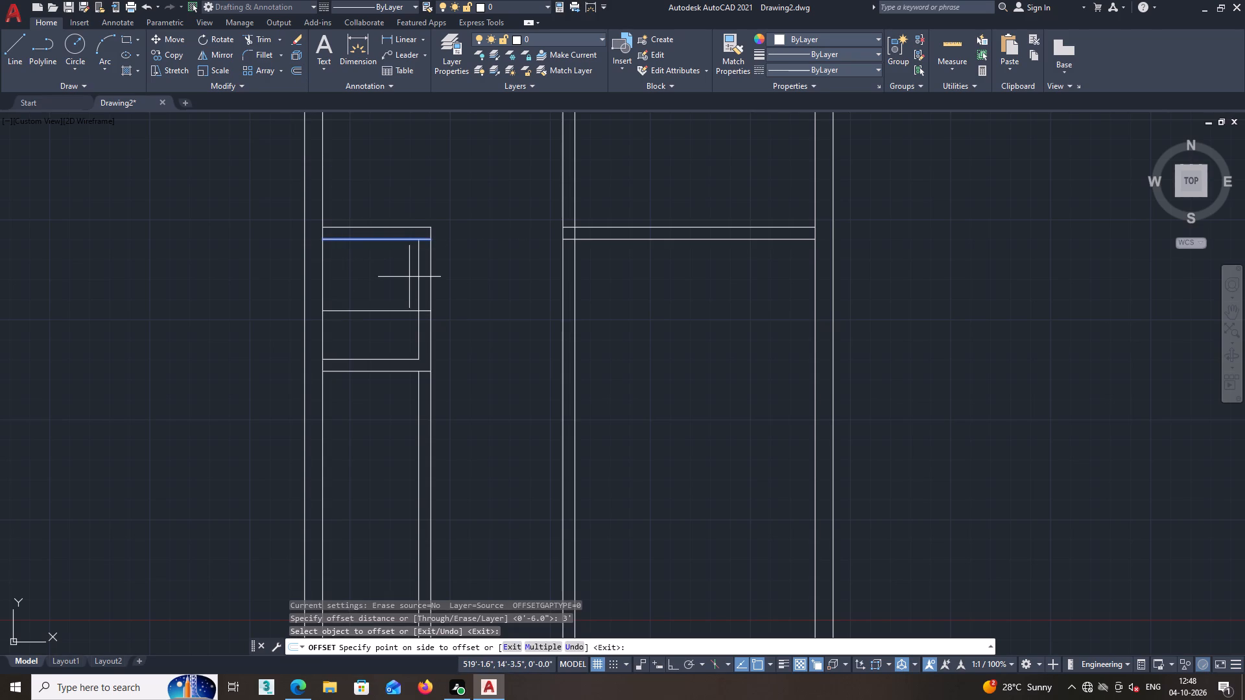
left_click(409, 277)
key("space")
Trim the east partition's inner line north of the 3' opening mark and the mark's part inside the small west room.
type("TR")
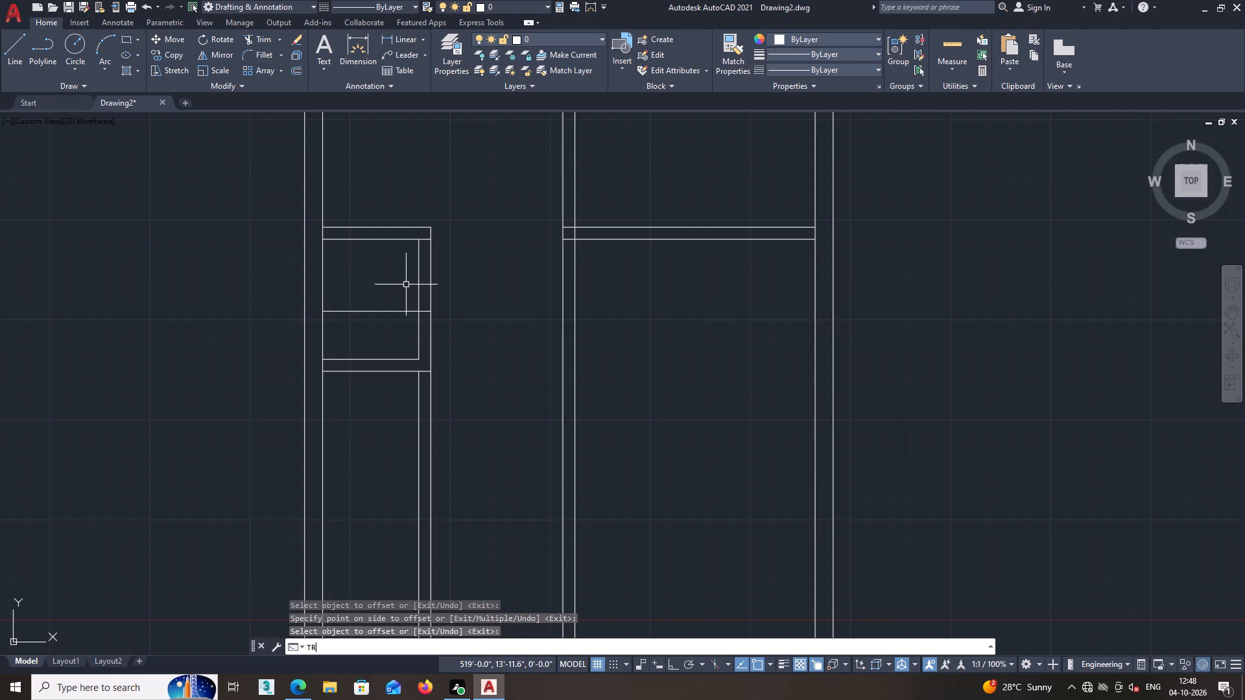
key("Return")
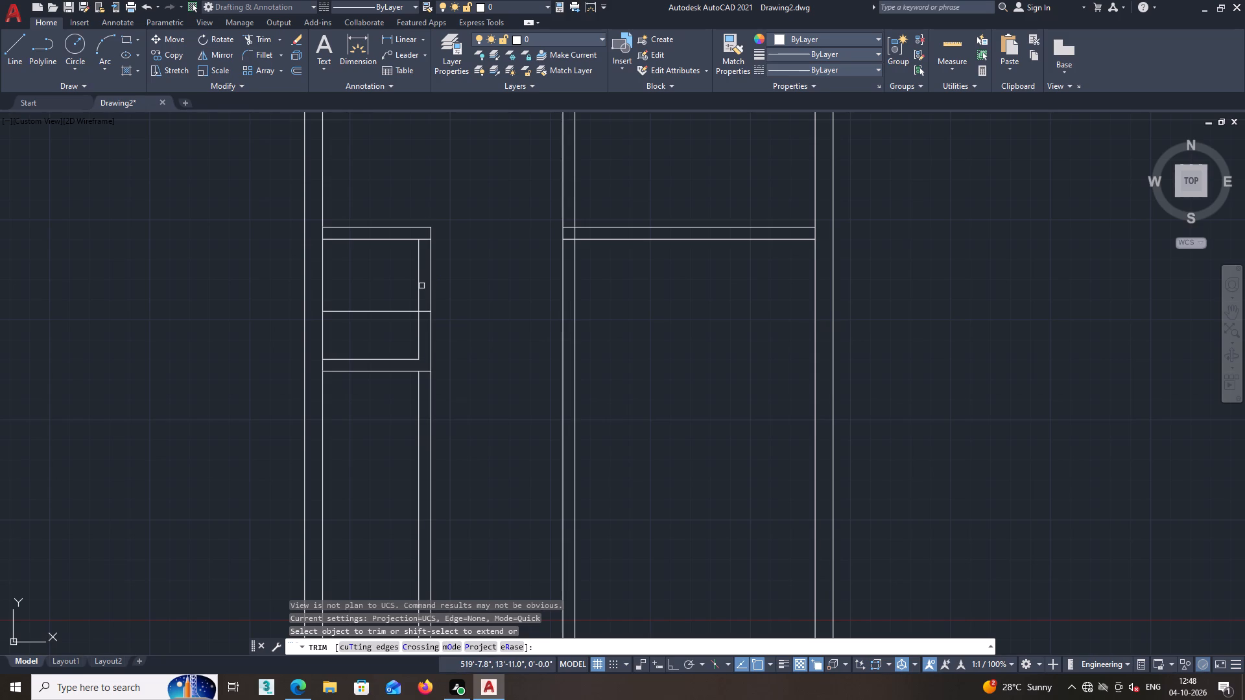
left_click(421, 286)
left_click(414, 286)
left_click(389, 296)
left_click(388, 327)
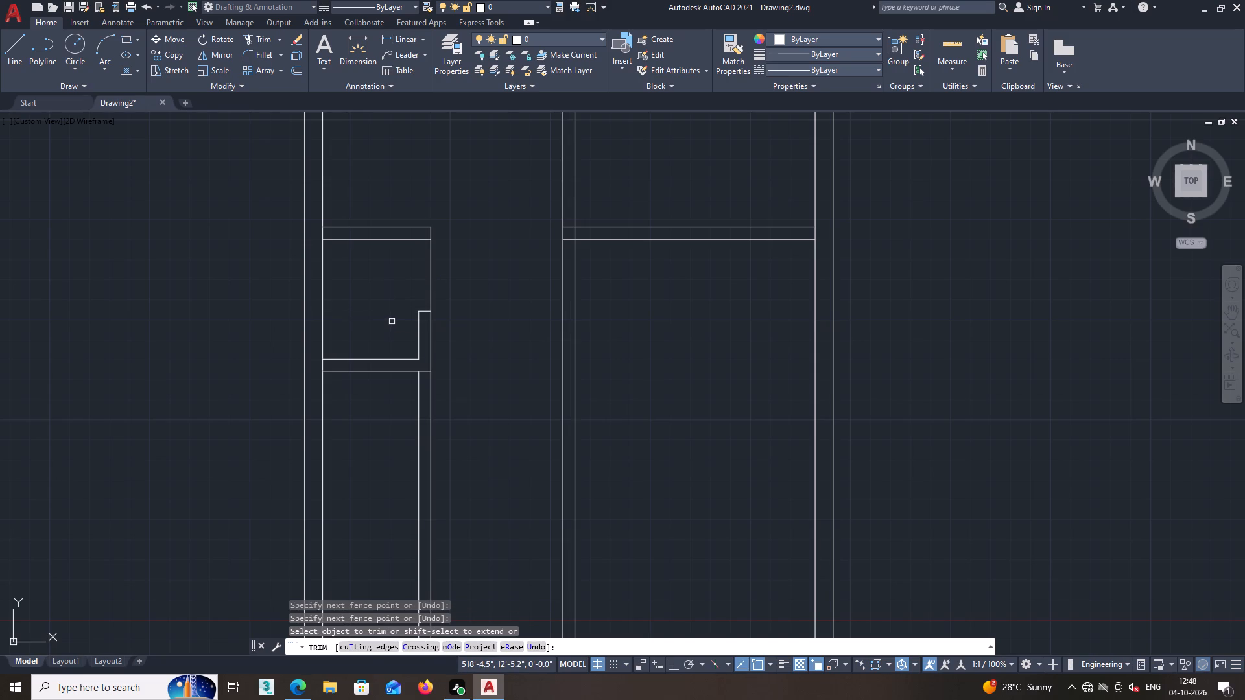
middle_click_drag(420, 284, 420, 296)
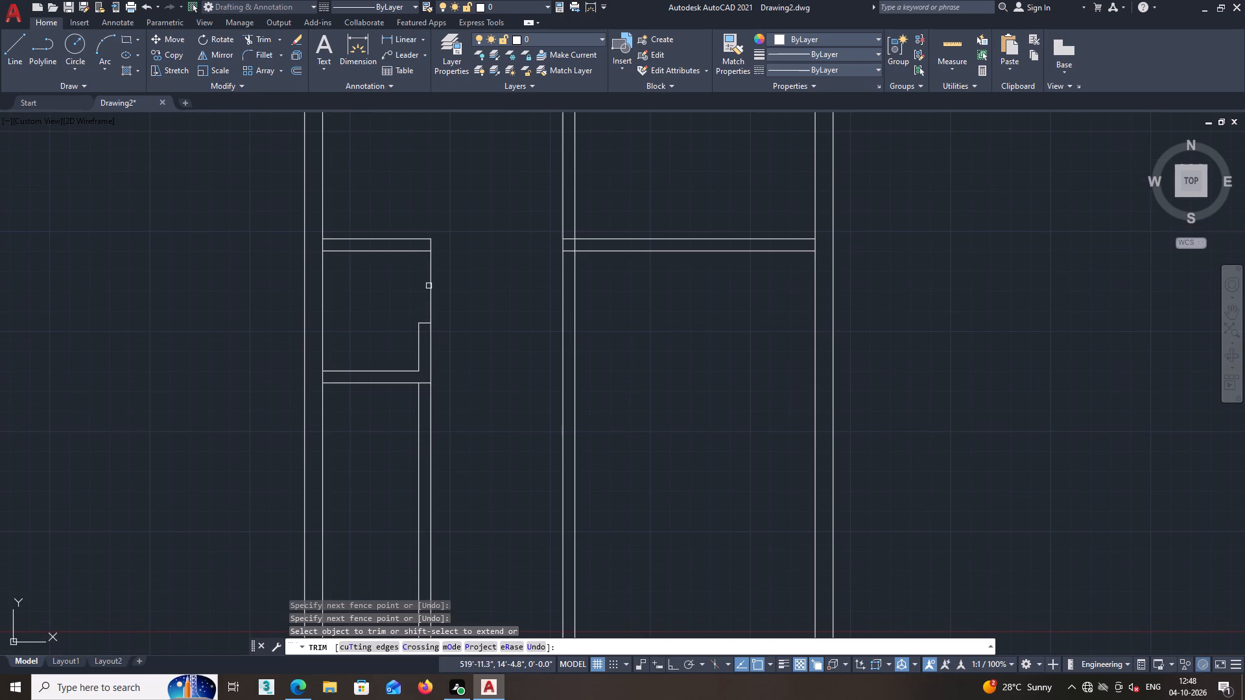
middle_click_drag(418, 261, 416, 270)
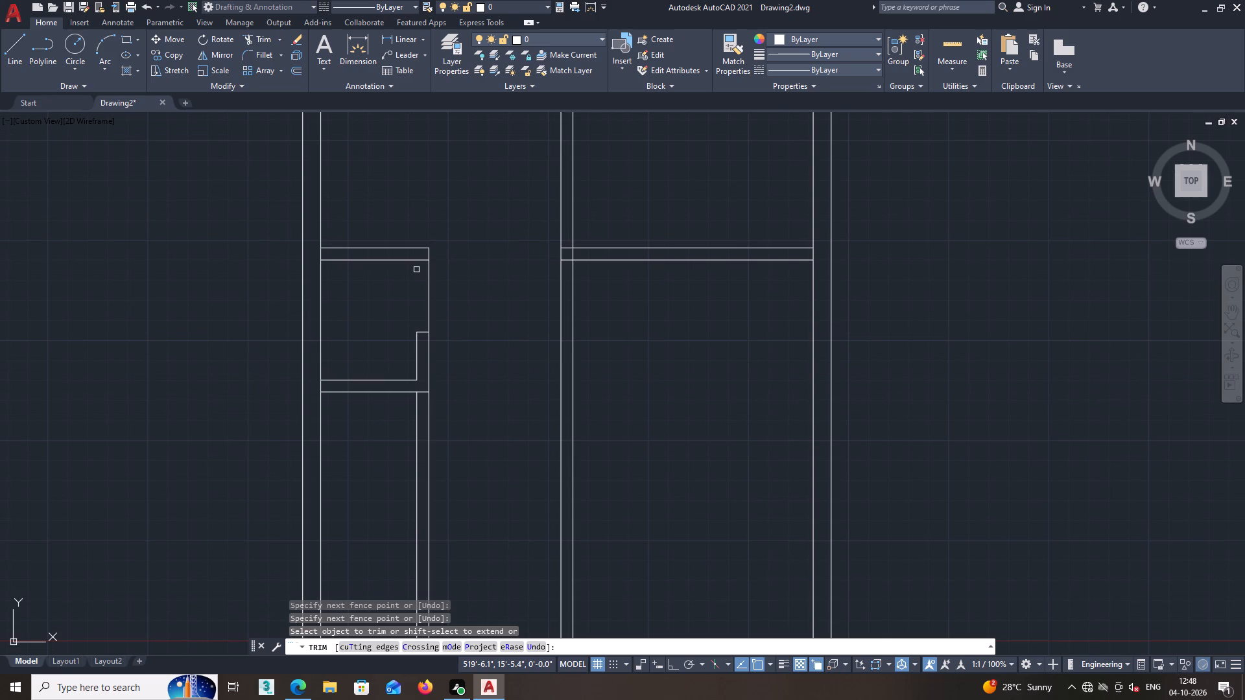
key("space")
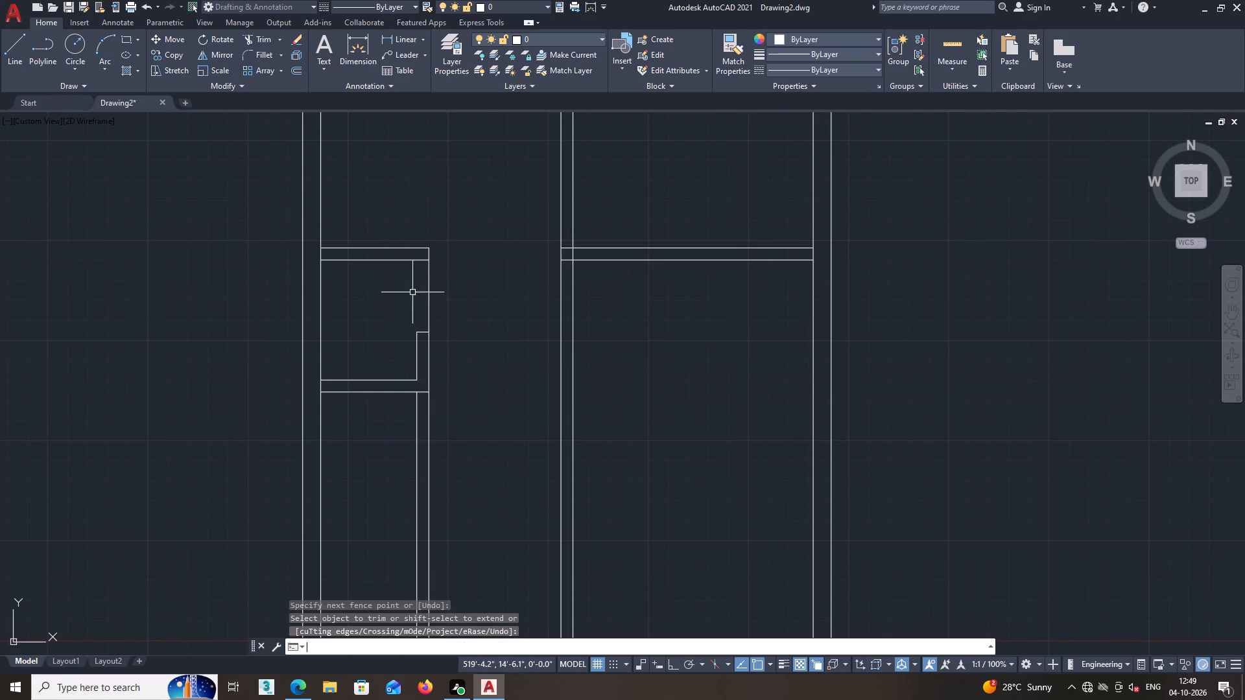
Extend the inner line of the small west room's east partition north to the room's inner north wall line.
key("e")
key("x")
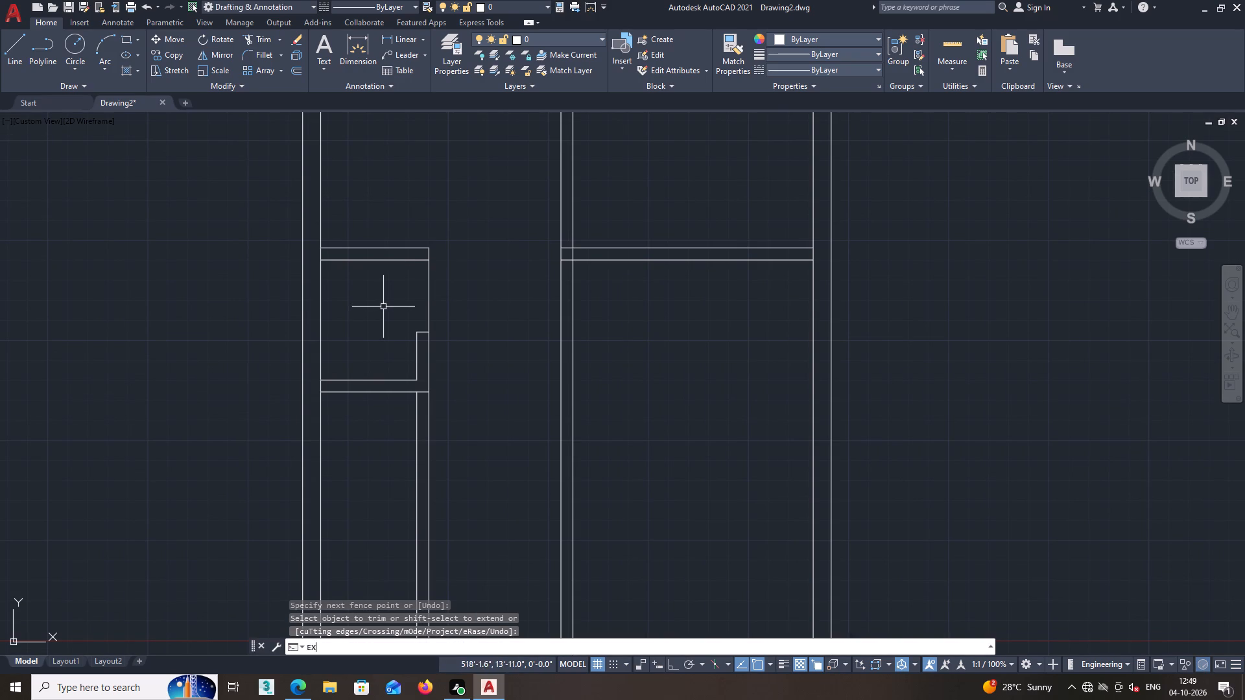
key("Return")
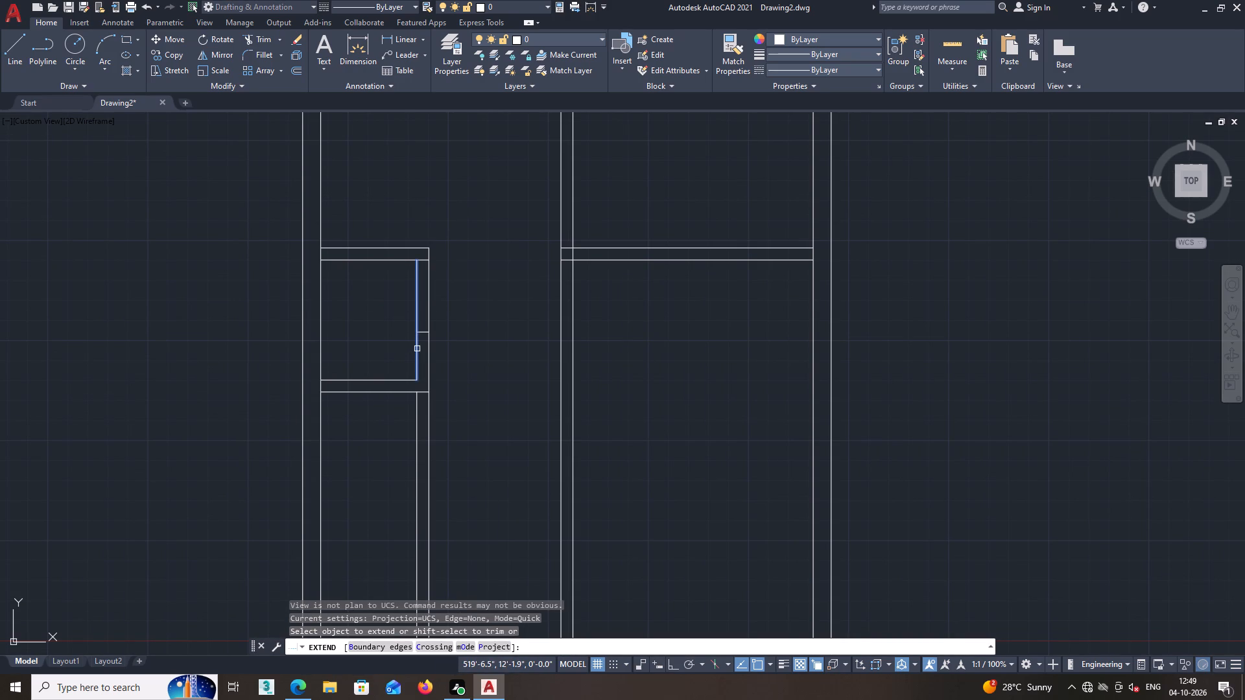
left_click(417, 349)
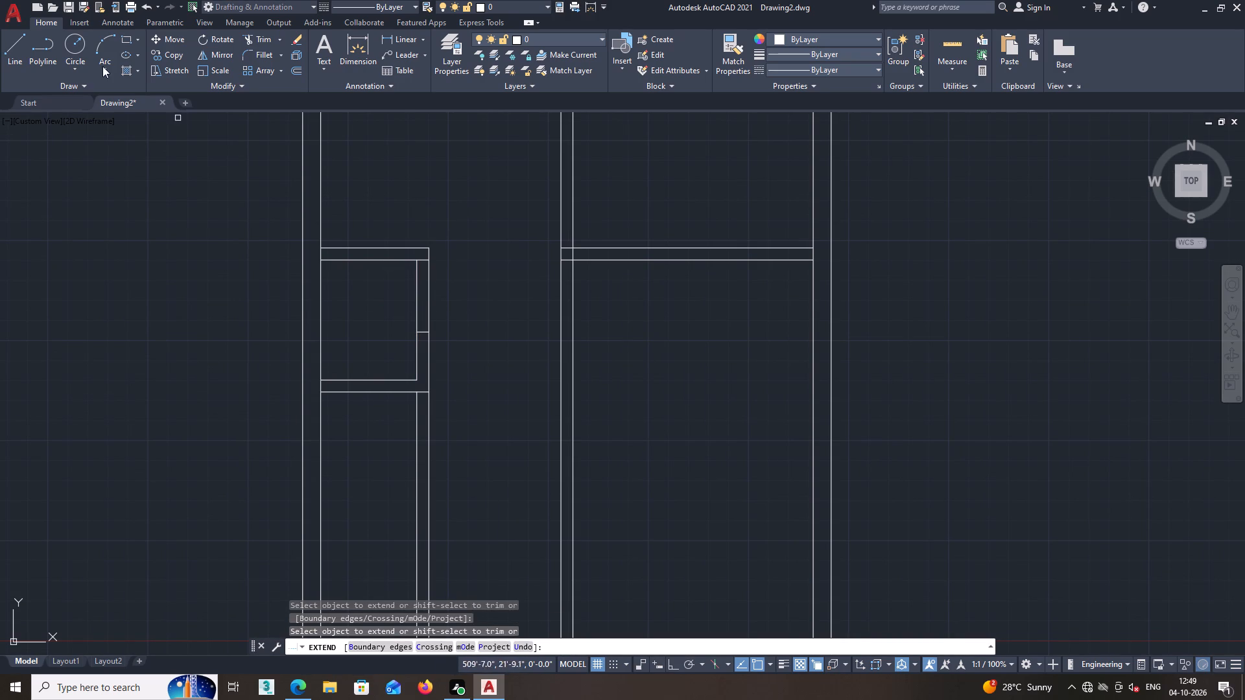
Draw a short jamb line about 6 inches long across the east partition, just south of the small room's north wall.
left_click(14, 41)
scroll(364, 286, "up", 2)
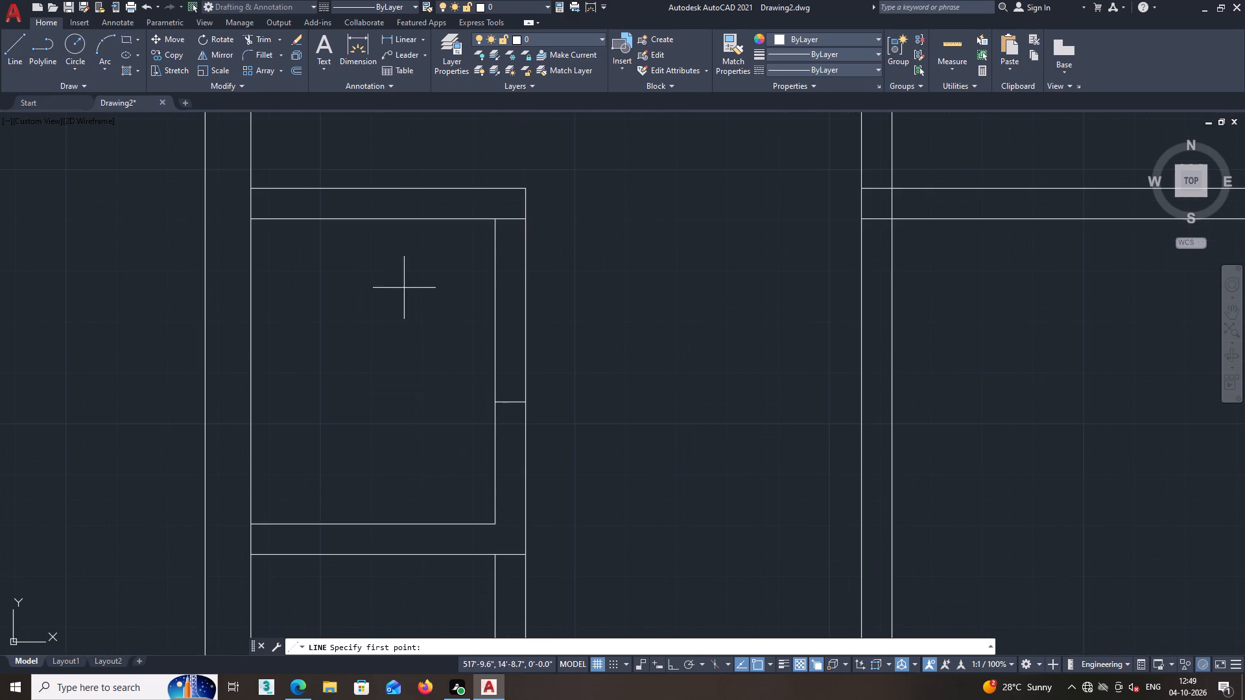
middle_click_drag(504, 252, 488, 296)
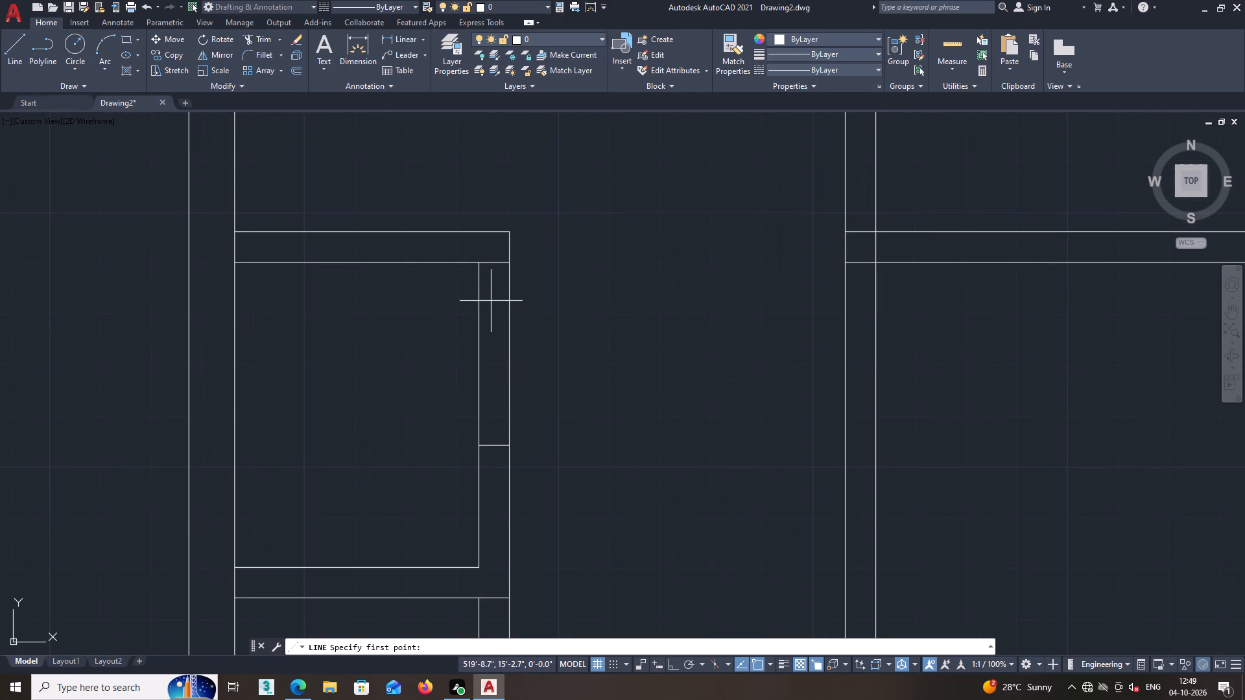
middle_click_drag(531, 305, 534, 299)
scroll(501, 295, "up", 1)
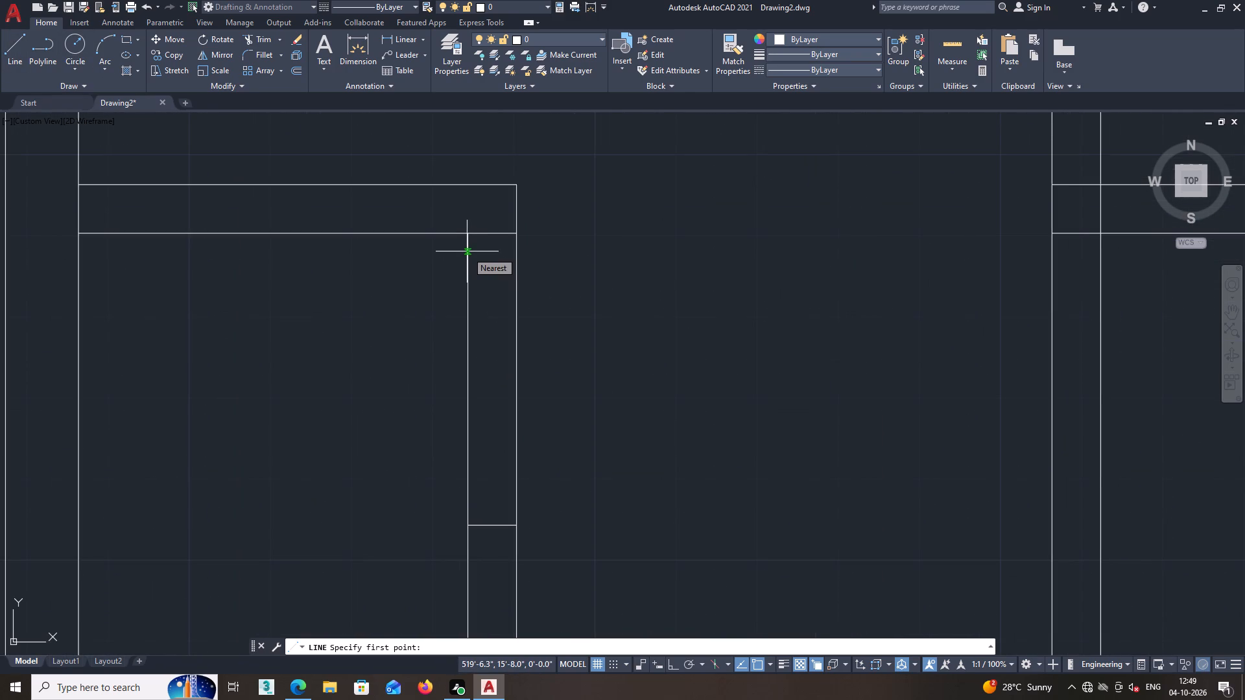
left_click(467, 251)
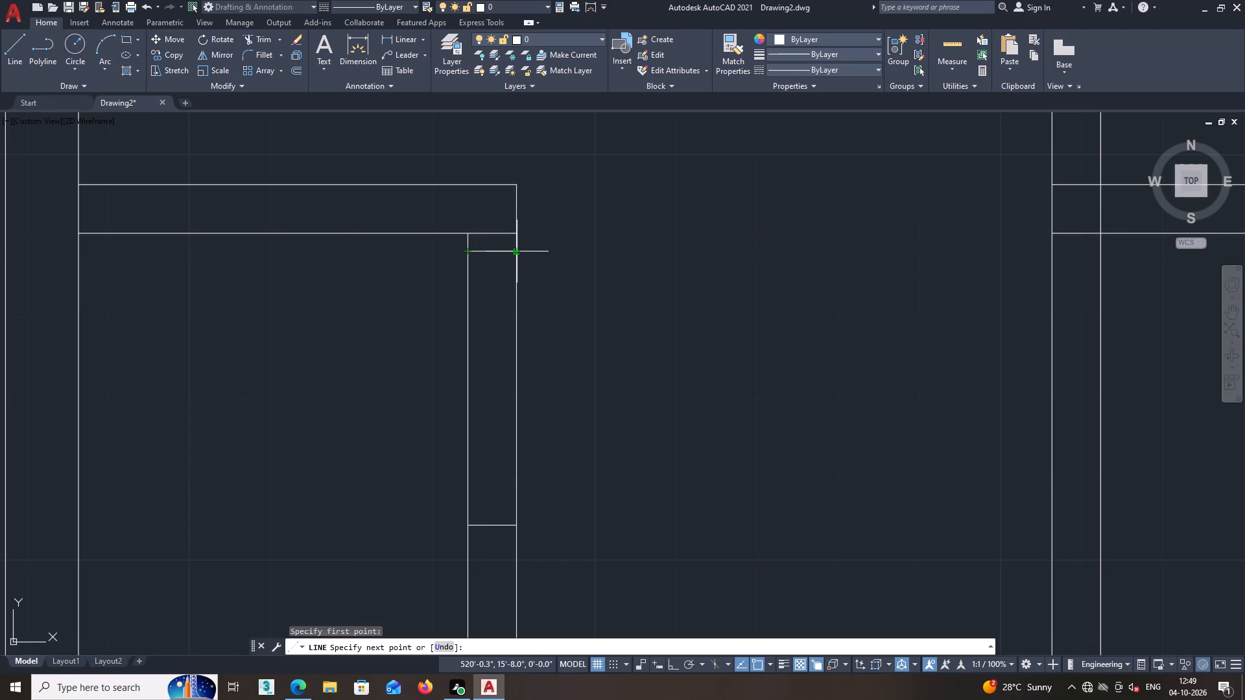
left_click(517, 250)
key("space")
Trim the north wall line's overlap at the east corner and the inner east partition line between the two opening marks.
type("TR")
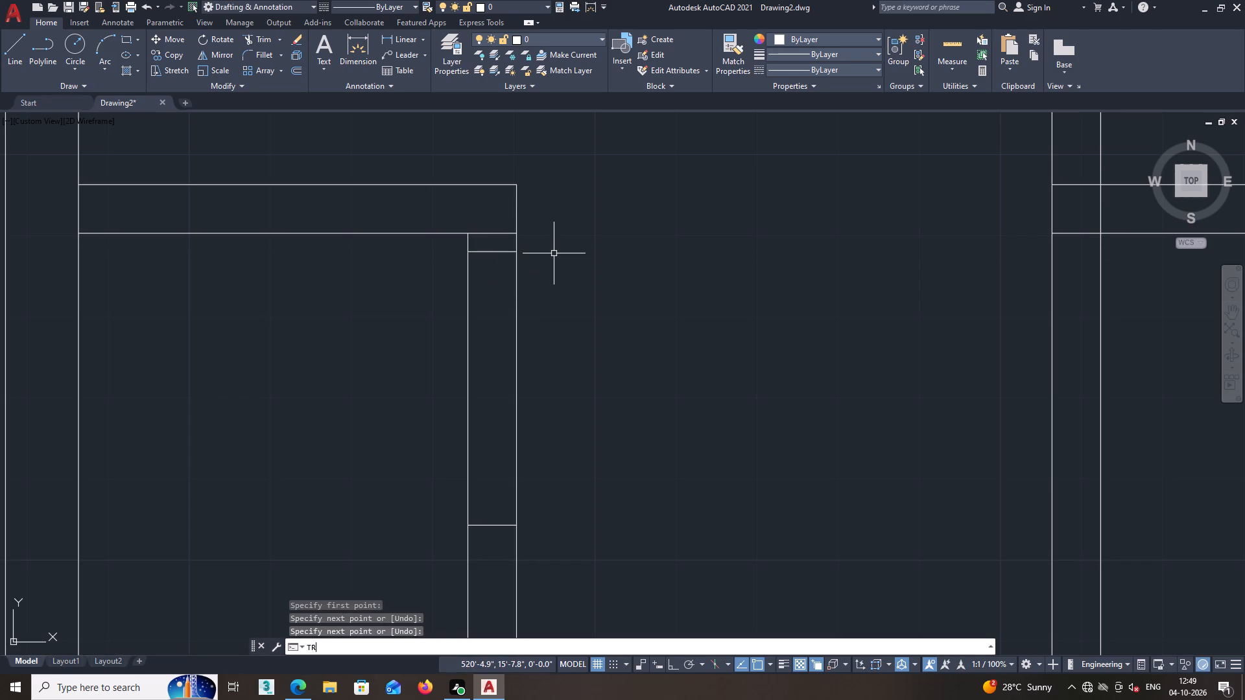
key("Return")
left_click(506, 234)
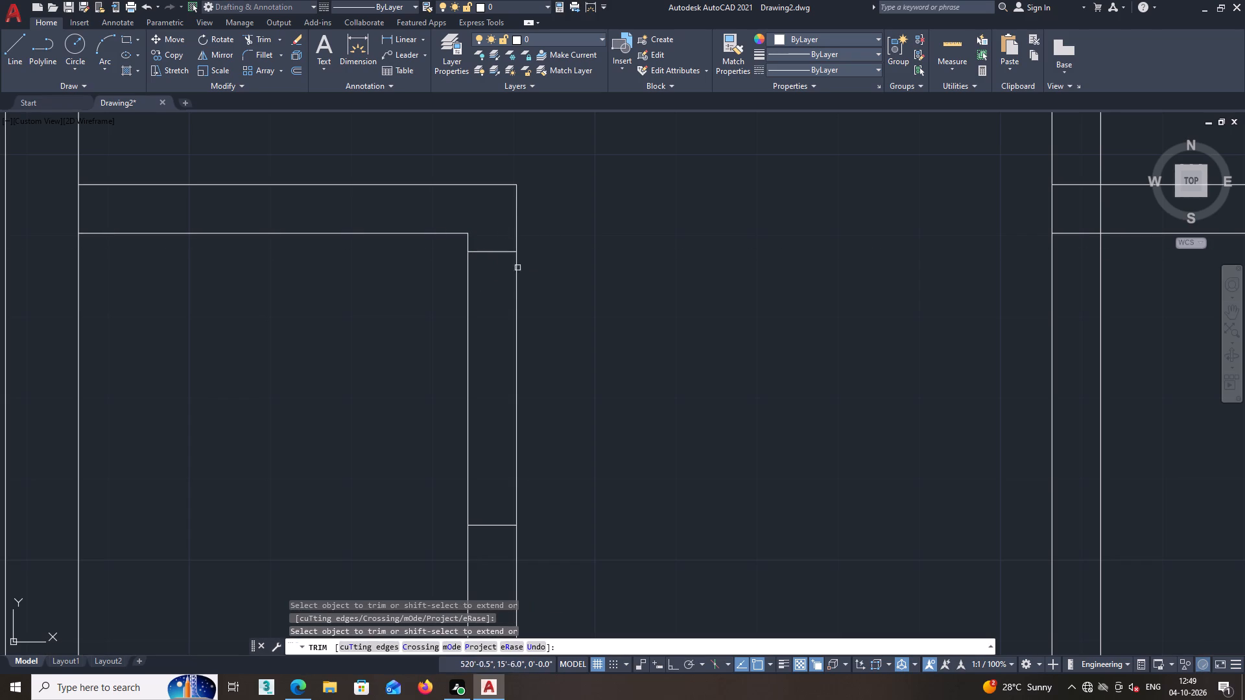
left_click(495, 336)
left_click(420, 337)
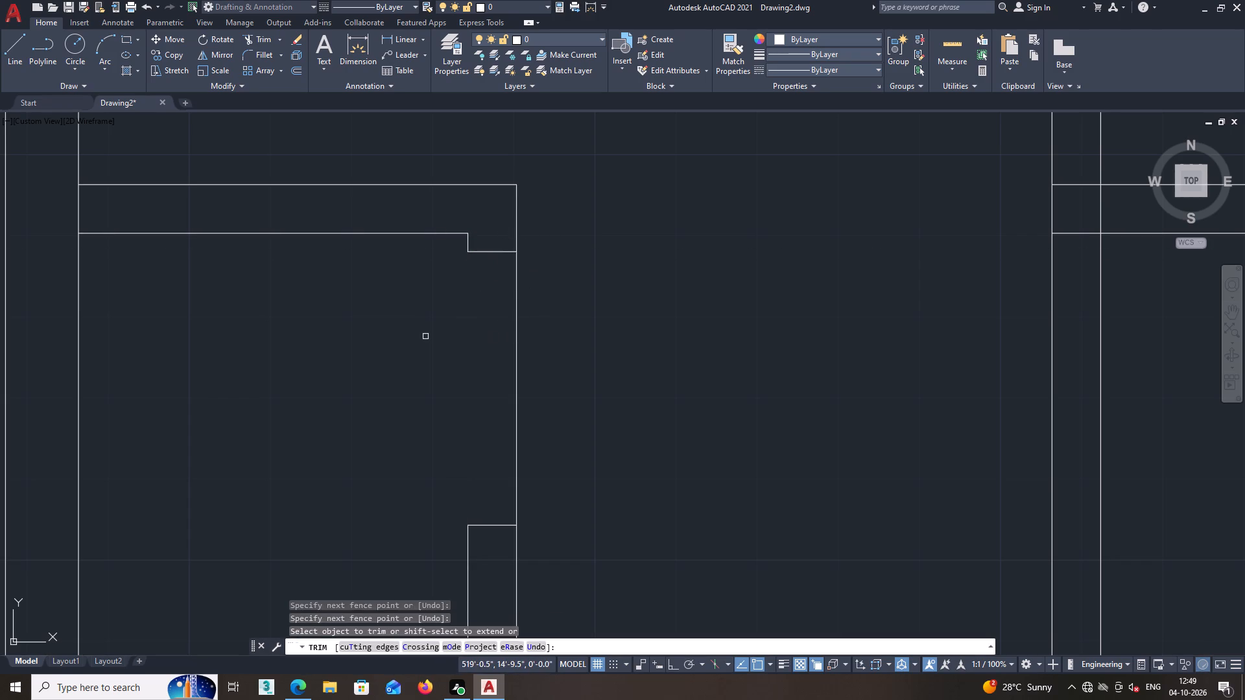
middle_click_drag(438, 331, 458, 285)
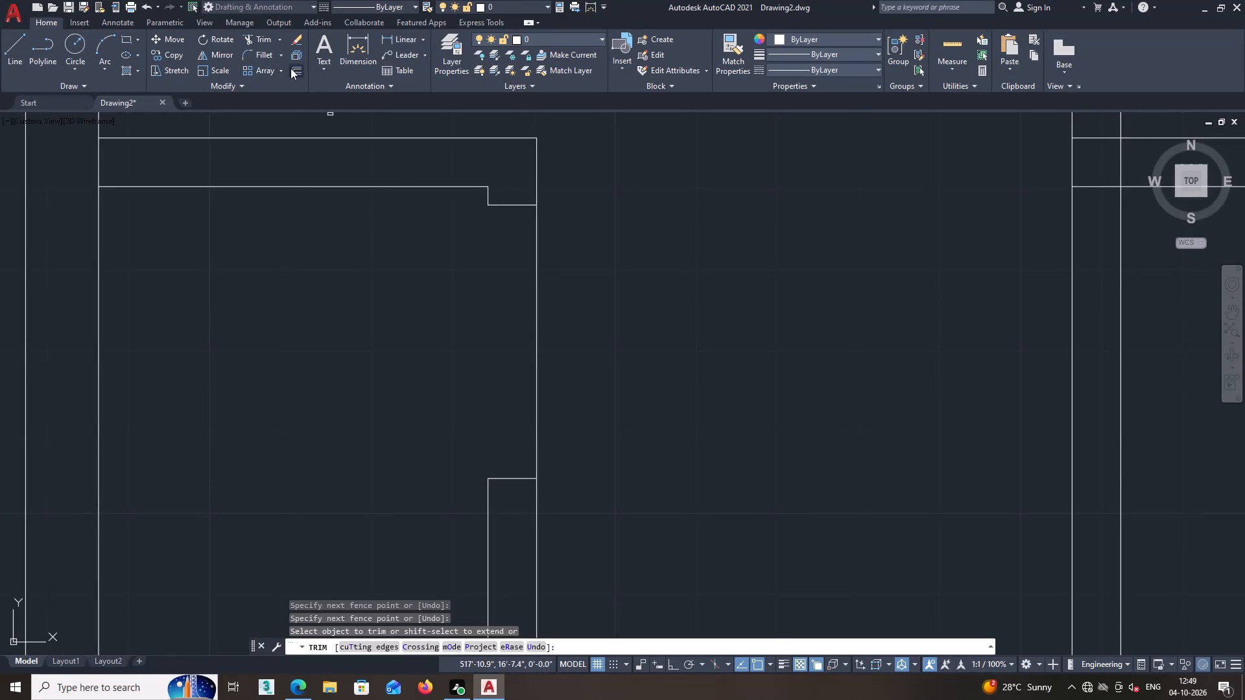
Offset the short north jamb line 3' to the south to mark the door opening's other side.
left_click(296, 66)
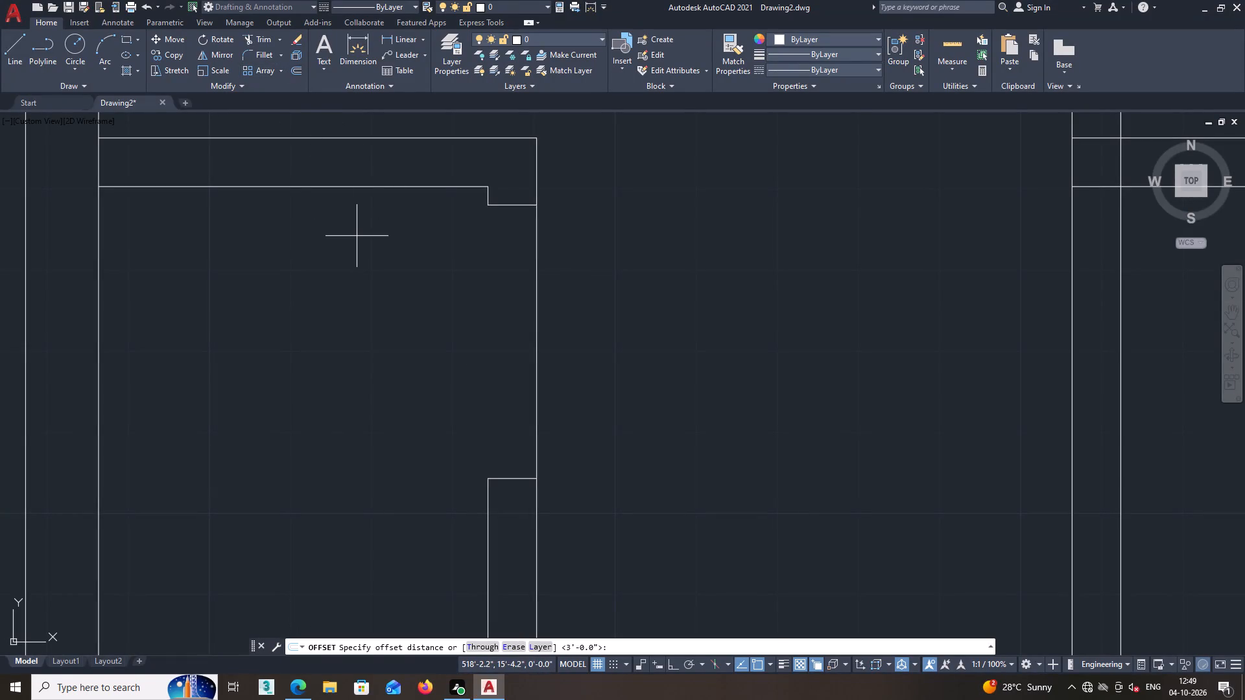
type("3'")
key("Return")
left_click(523, 206)
left_click(519, 334)
middle_click_drag(518, 334, 523, 317)
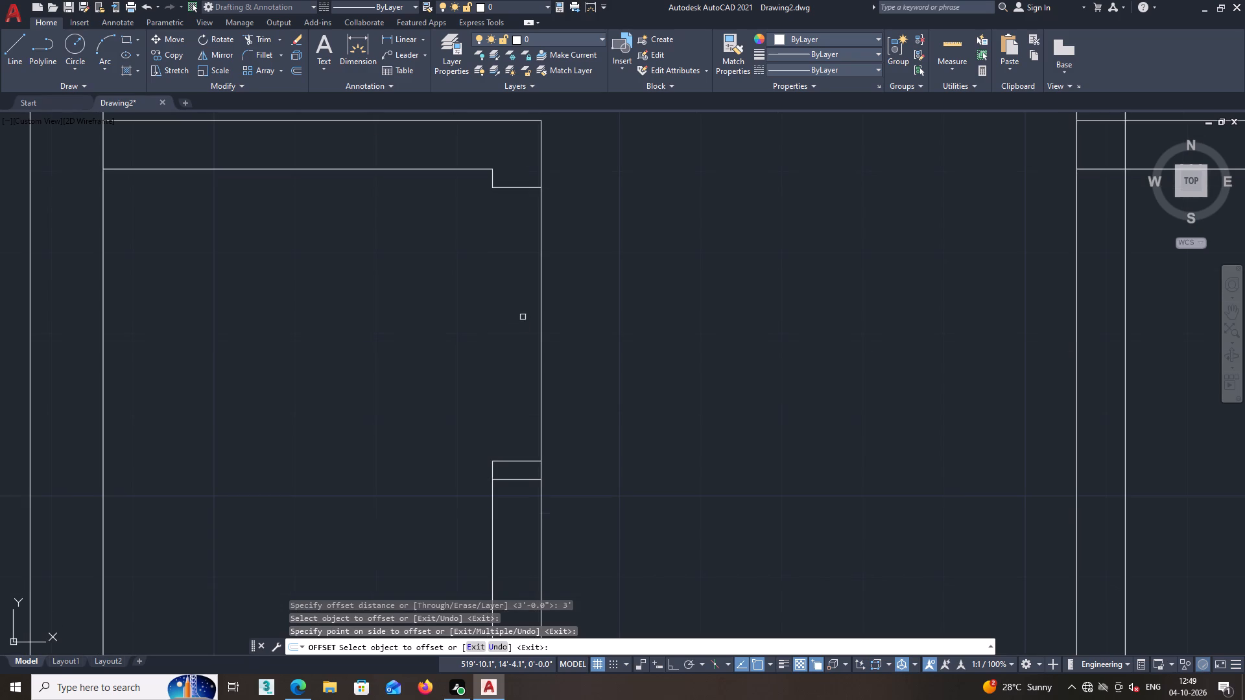
key("space")
Trim away the earlier opening mark and the short partition piece above the new south jamb line.
type("TR")
key("Return")
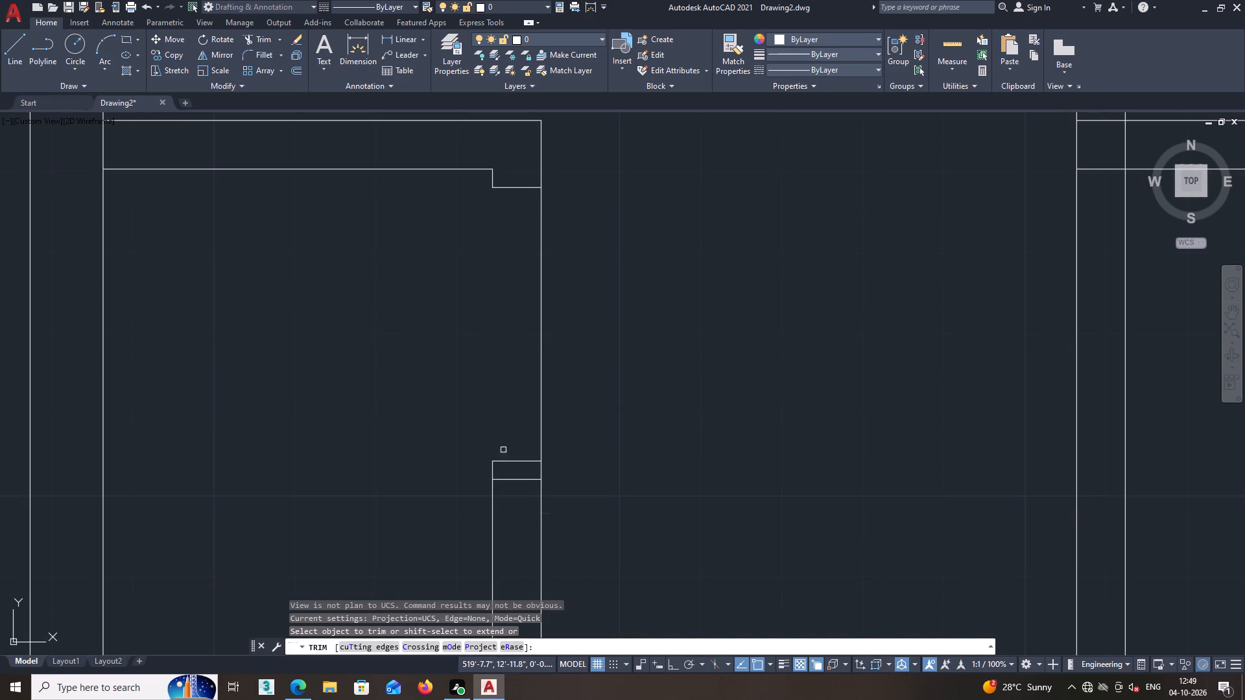
left_click(508, 461)
left_click(493, 471)
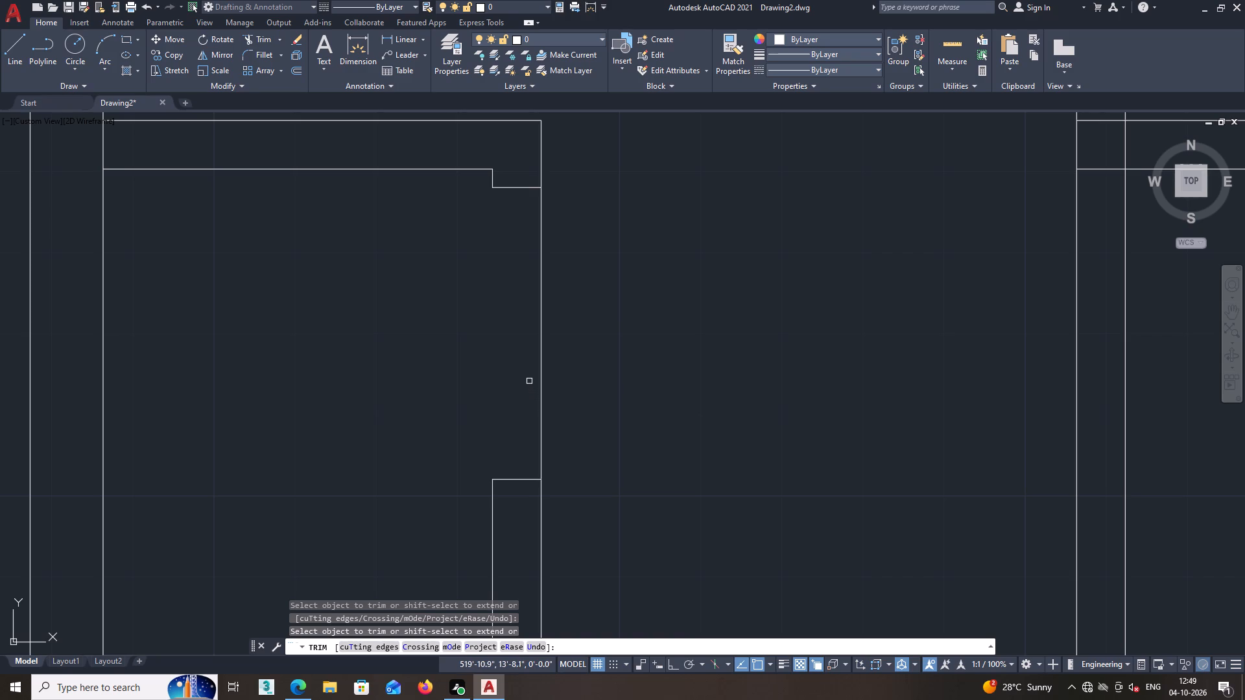
Trim the overlapping line pieces where the east cross partition's north side meets the central partition.
scroll(526, 364, "down", 1)
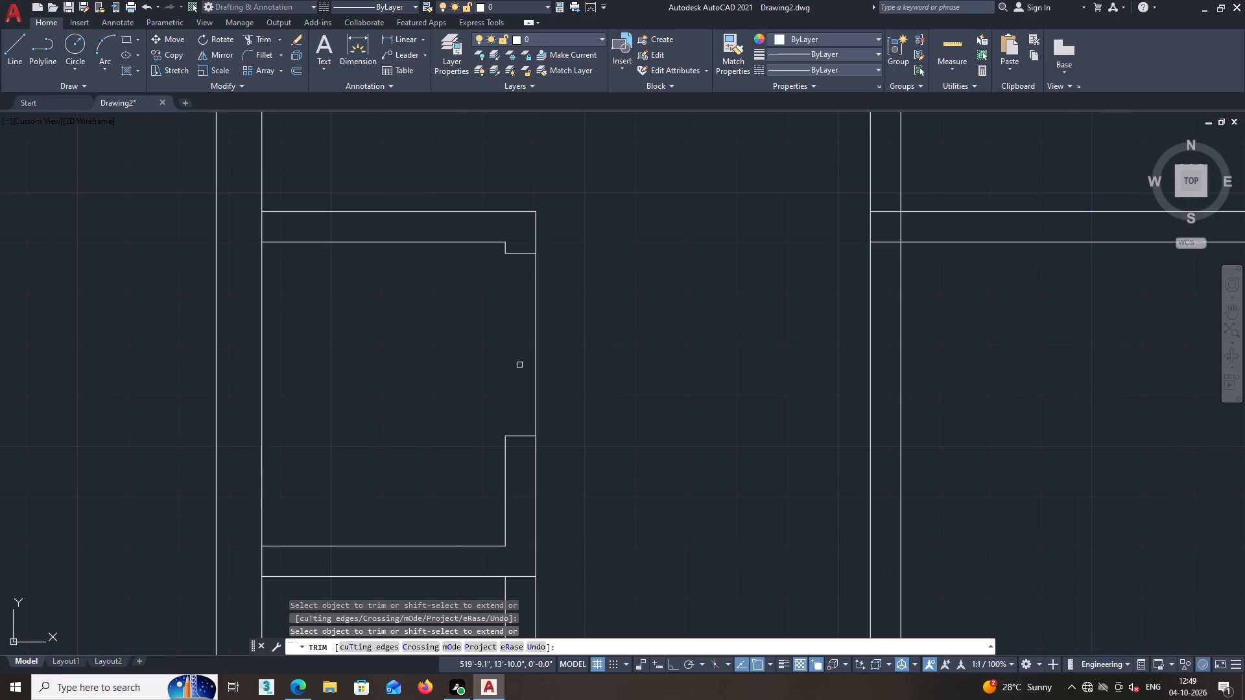
scroll(519, 367, "down", 1)
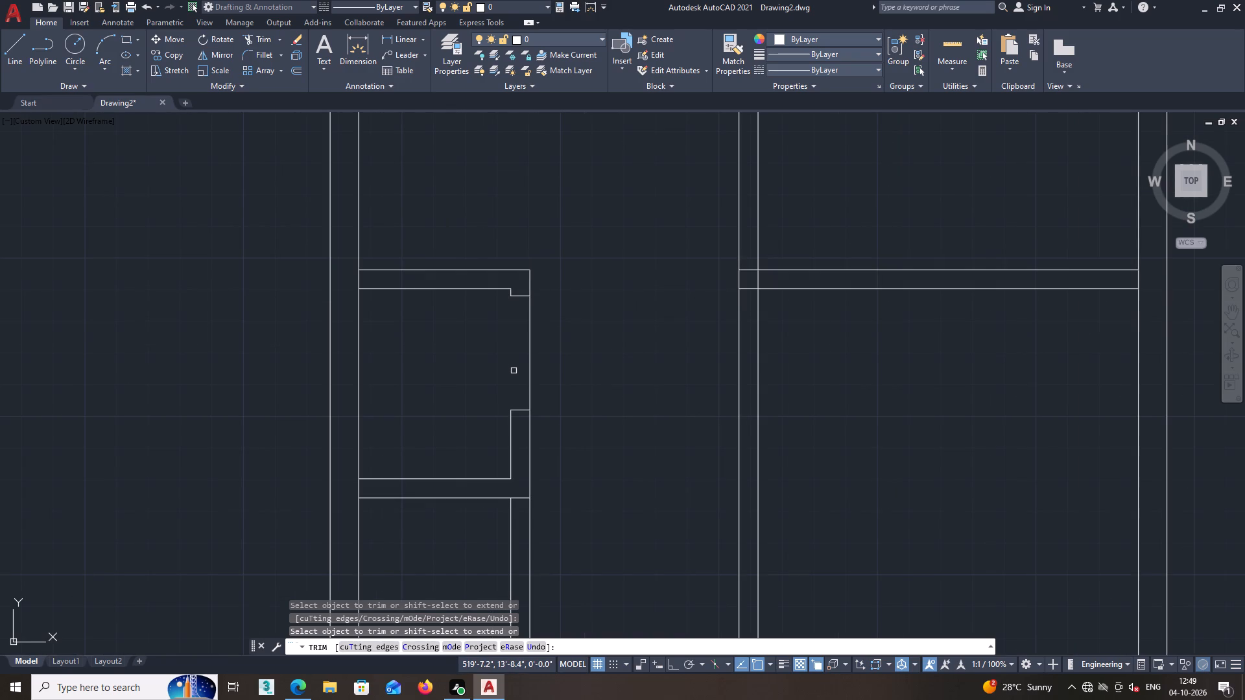
scroll(595, 365, "down", 2)
middle_click_drag(606, 378, 584, 420)
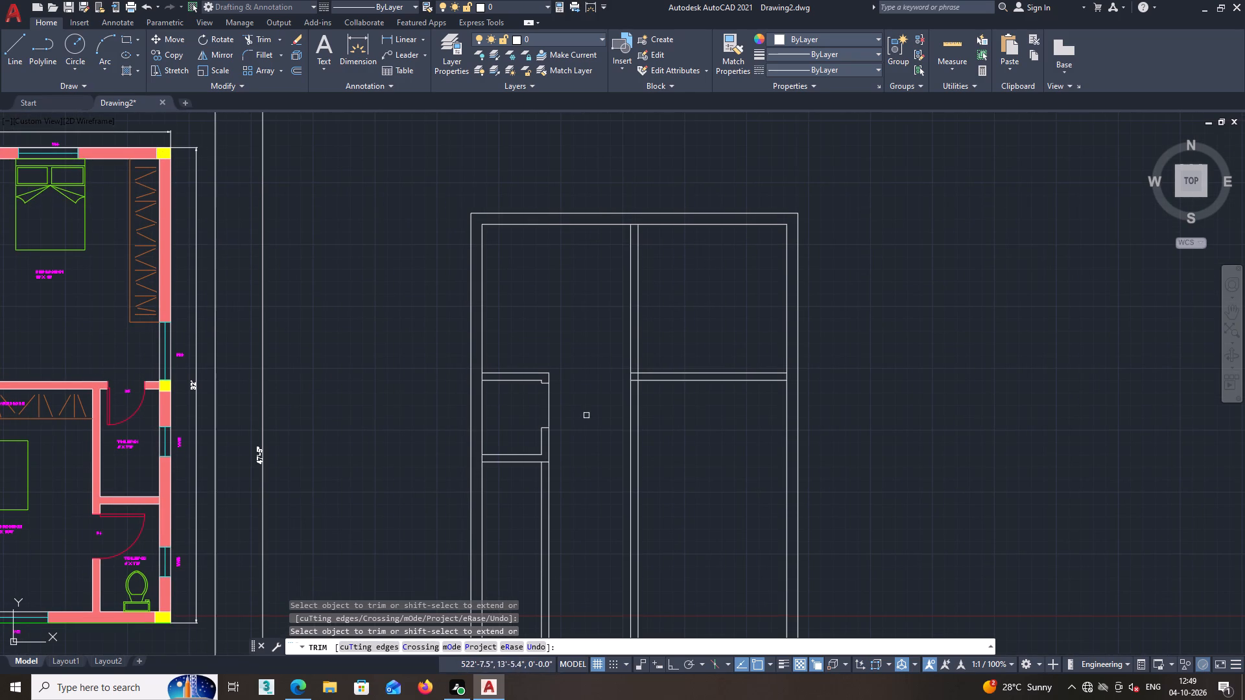
scroll(632, 377, "up", 1)
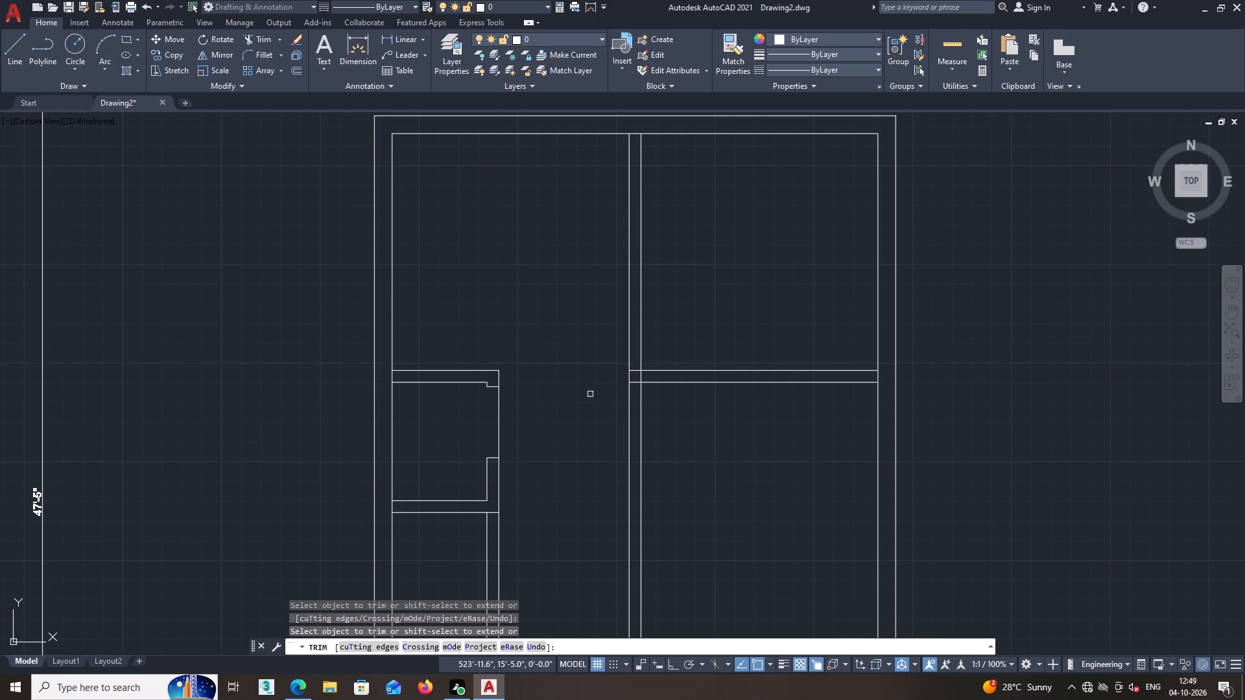
middle_click_drag(562, 403, 514, 410)
scroll(603, 401, "up", 3)
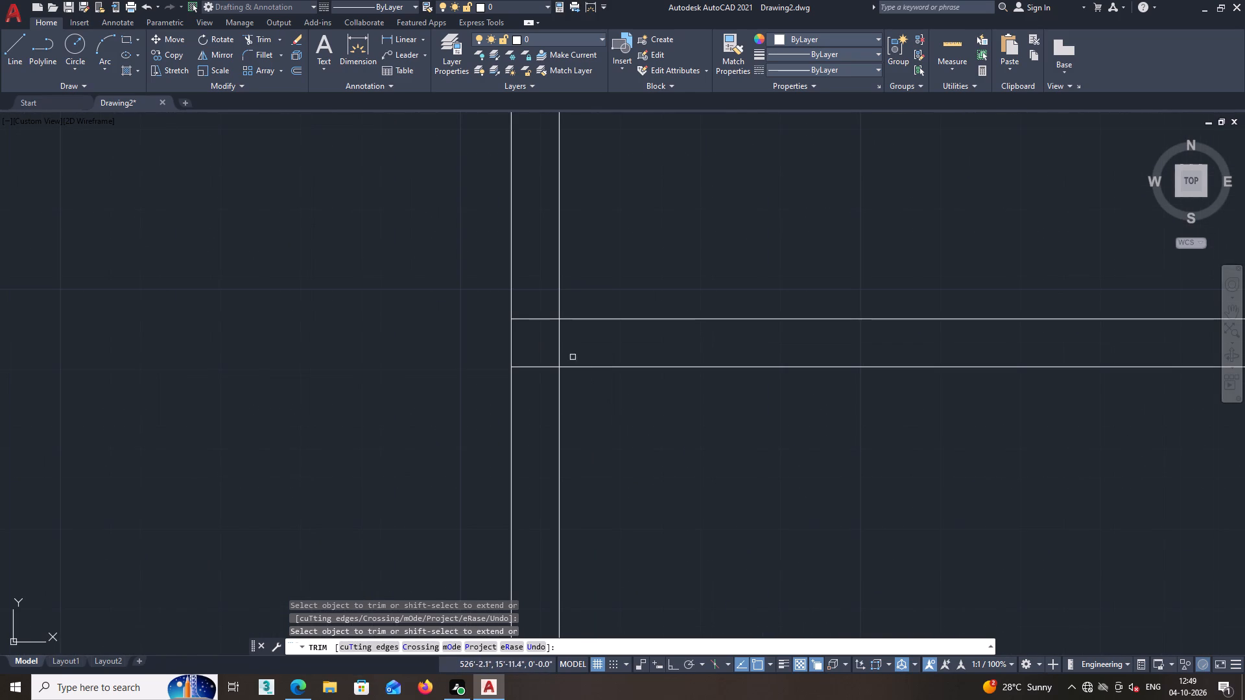
left_click(560, 347)
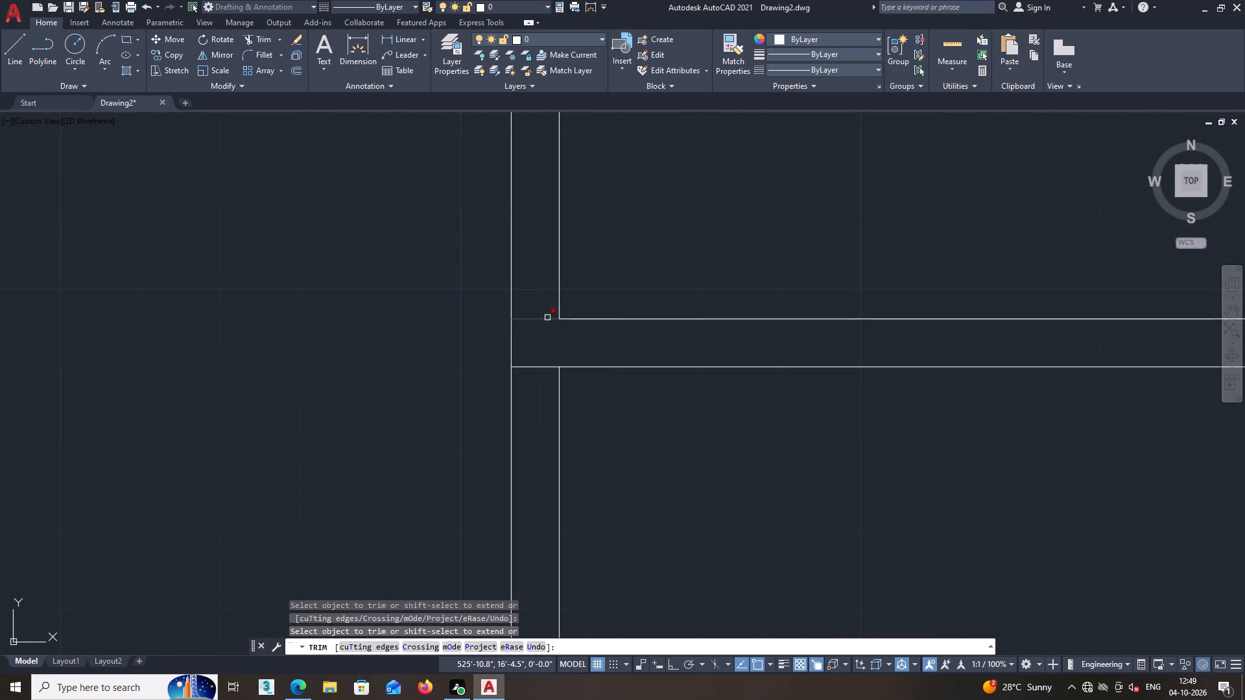
left_click(547, 318)
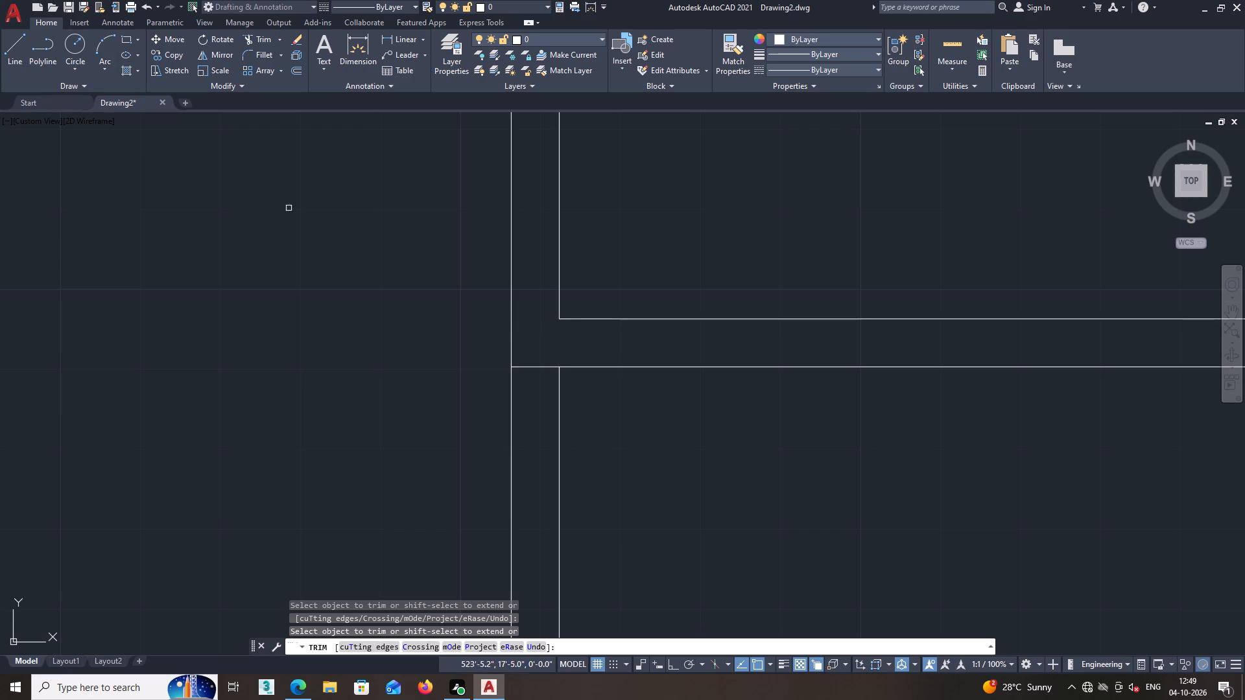
Draw a short vertical jamb line, with Ortho on, across the east cross partition just east of the central partition.
left_click(18, 35)
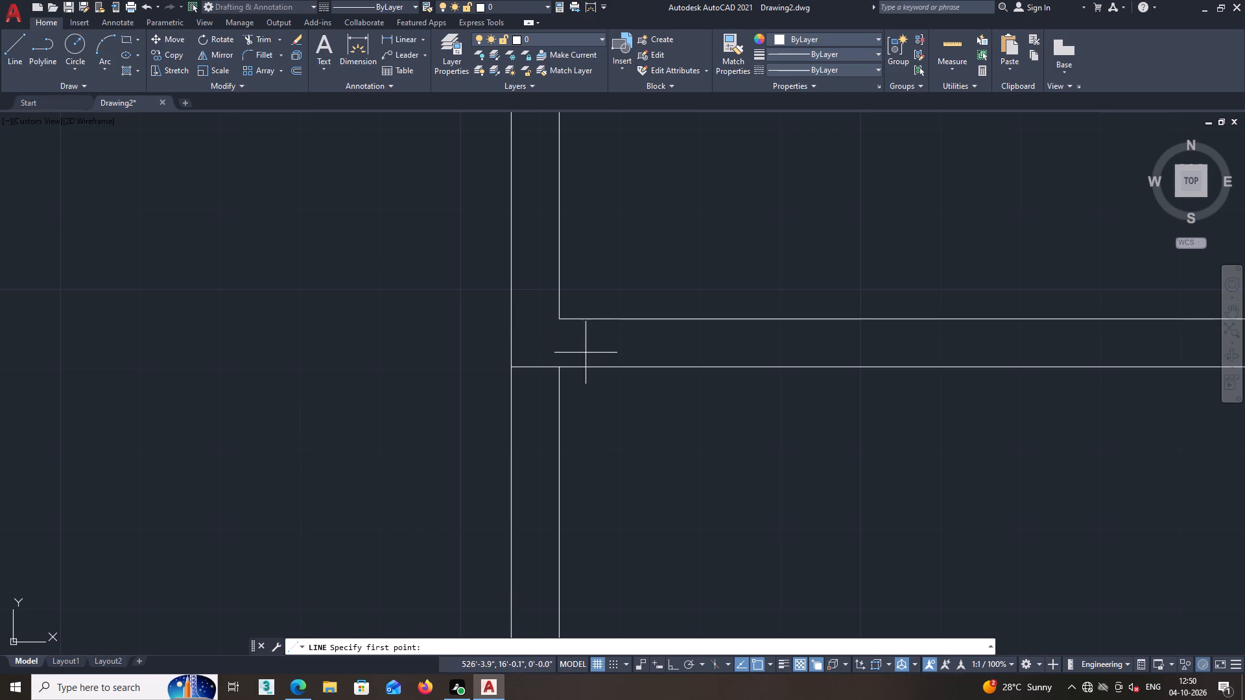
left_click(577, 319)
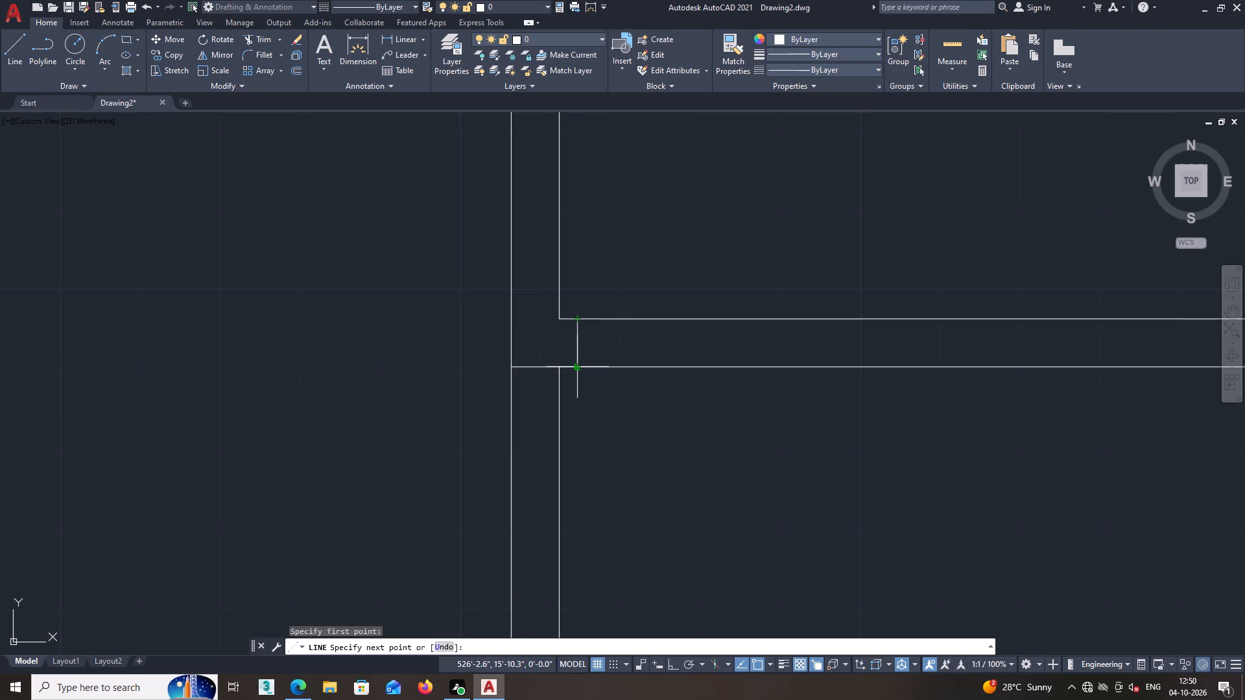
key("F8")
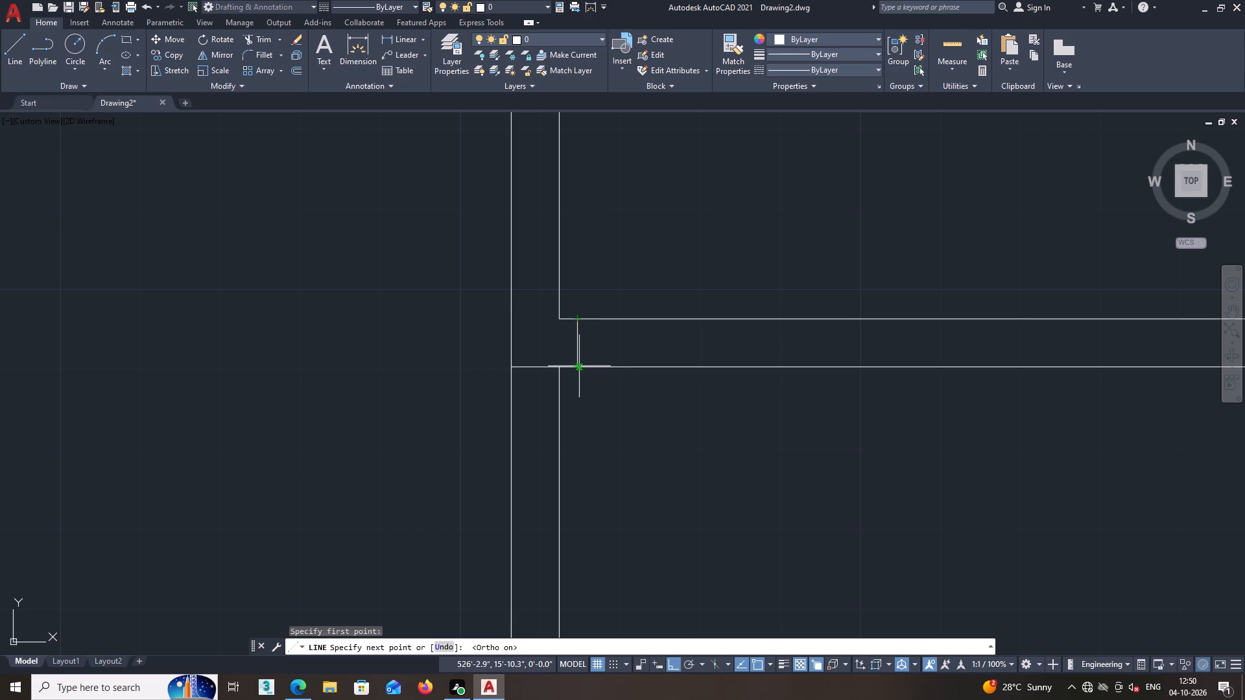
left_click(578, 366)
key("space")
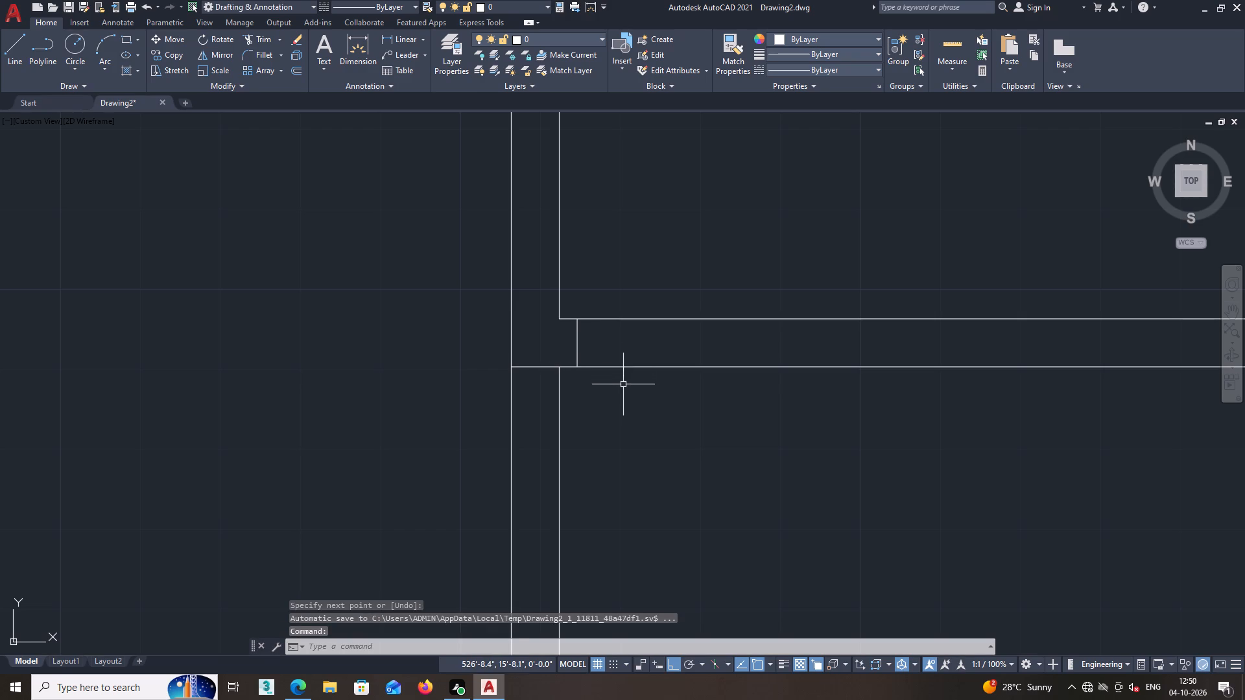
Offset the short jamb line in the east cross partition 3' to the east to mark the door opening's other side.
middle_click(623, 384)
left_click(300, 65)
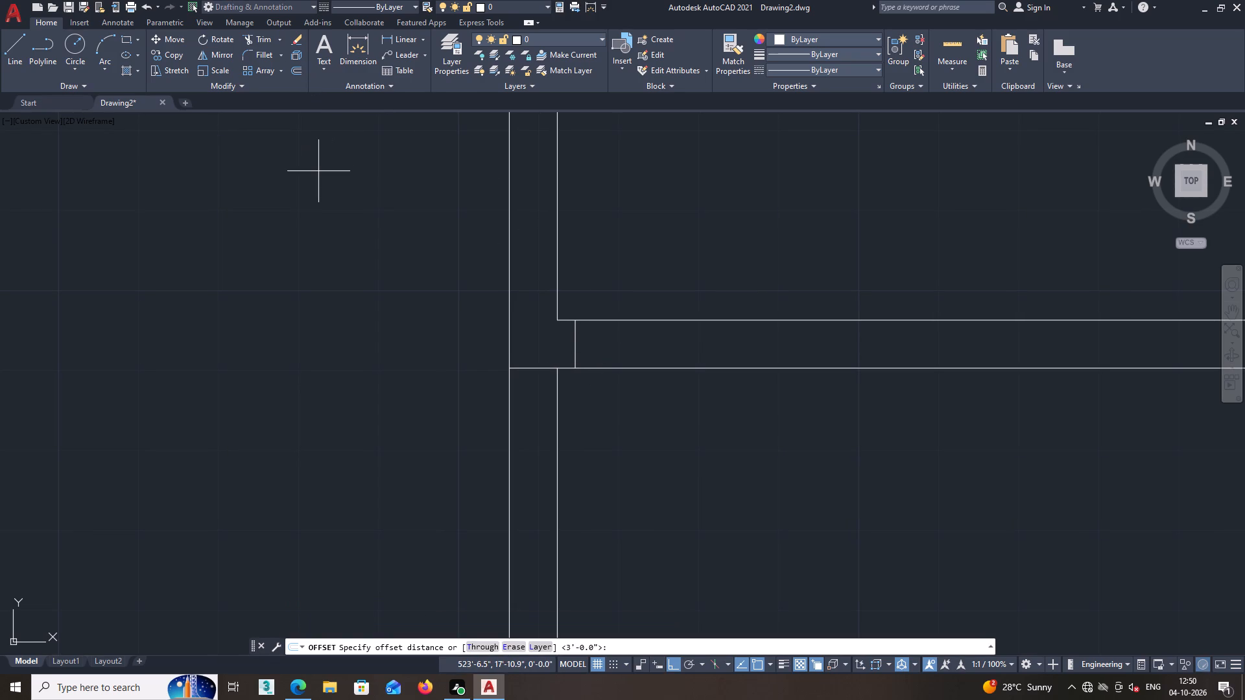
type("3'")
key("Return")
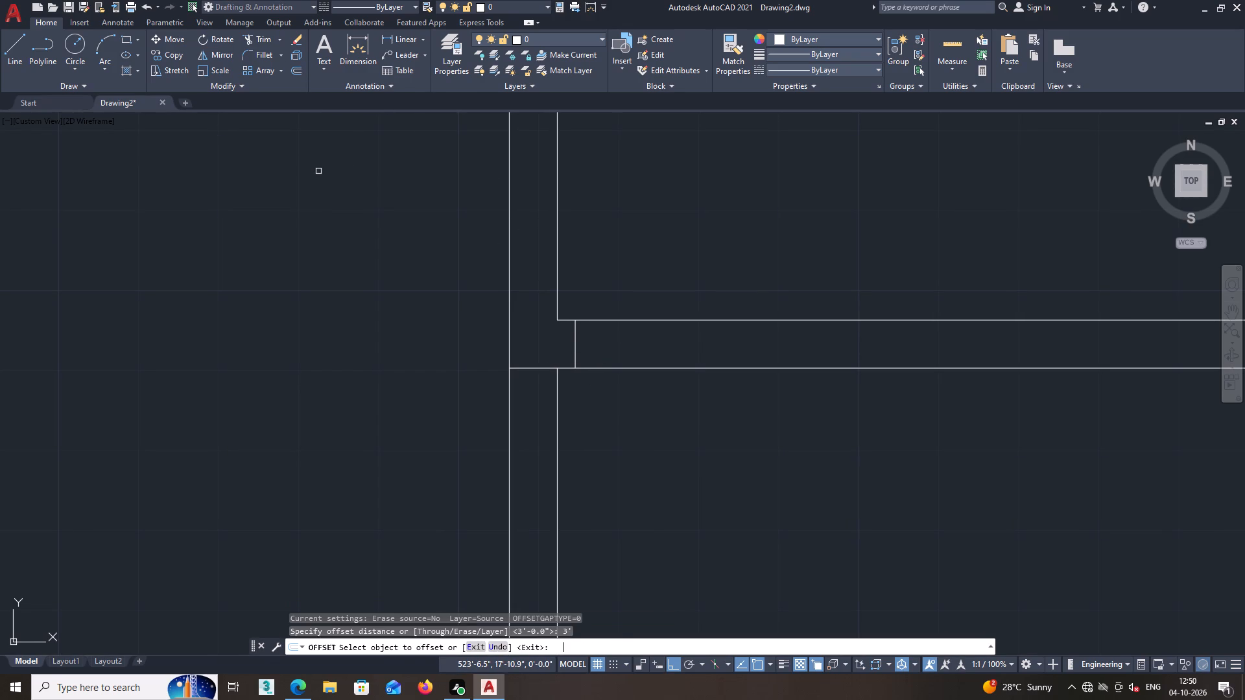
left_click(576, 357)
left_click(624, 361)
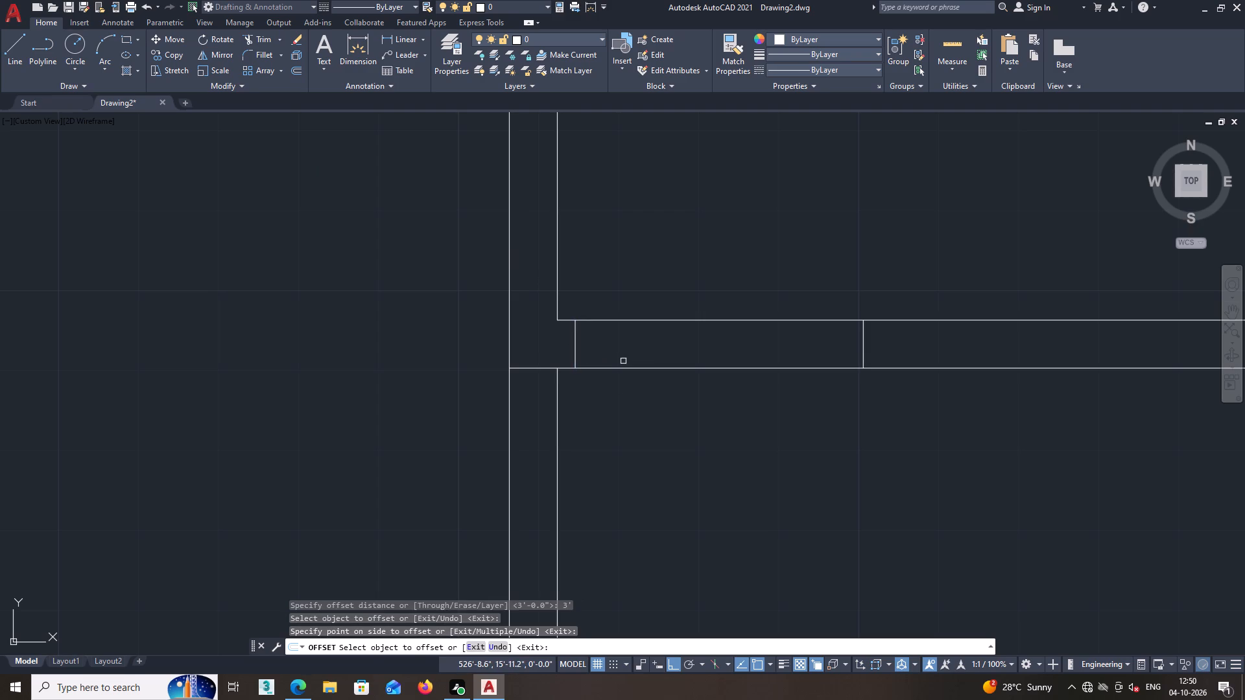
middle_click_drag(621, 356, 574, 357)
scroll(599, 396, "down", 1)
key("space")
Trim the east cross partition's north line between the two jamb lines.
type("TR]")
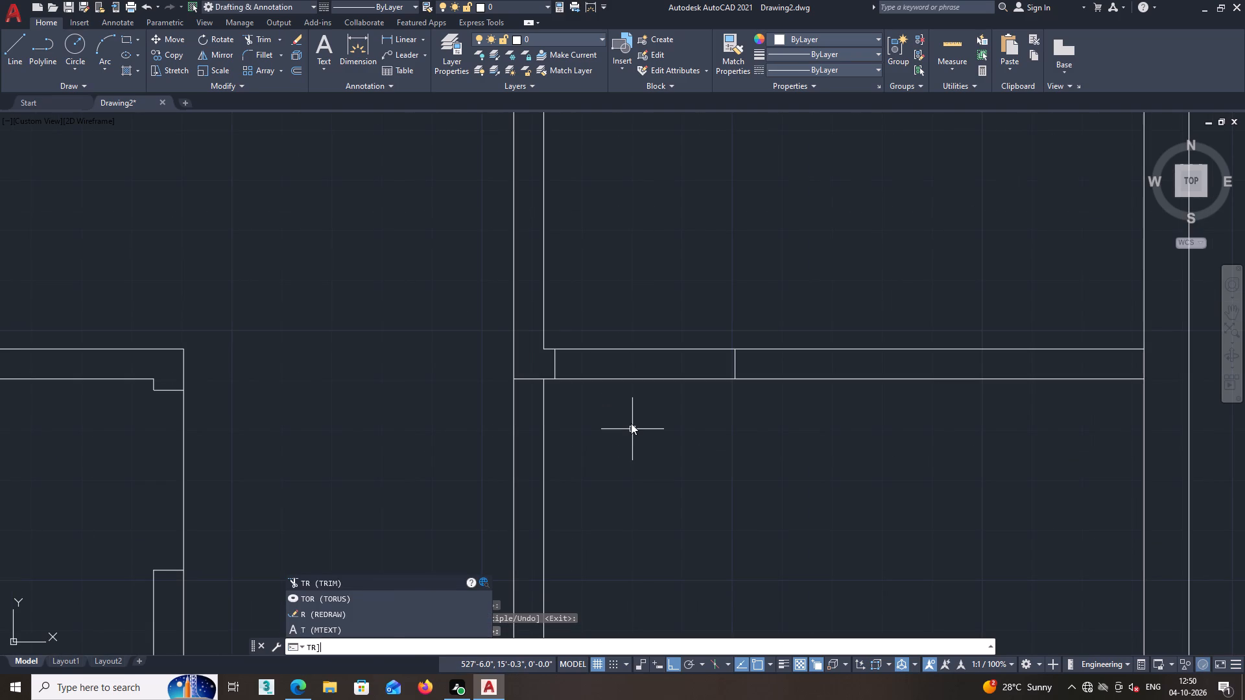
key("Return")
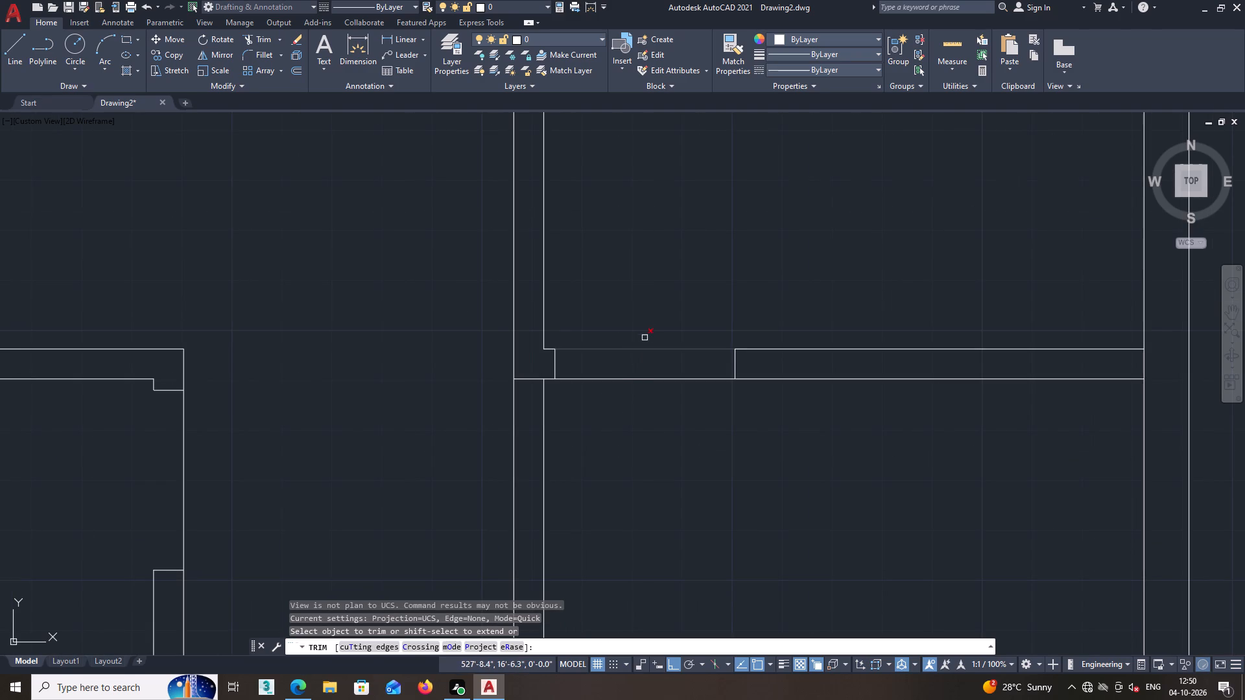
left_click(645, 334)
left_click(642, 355)
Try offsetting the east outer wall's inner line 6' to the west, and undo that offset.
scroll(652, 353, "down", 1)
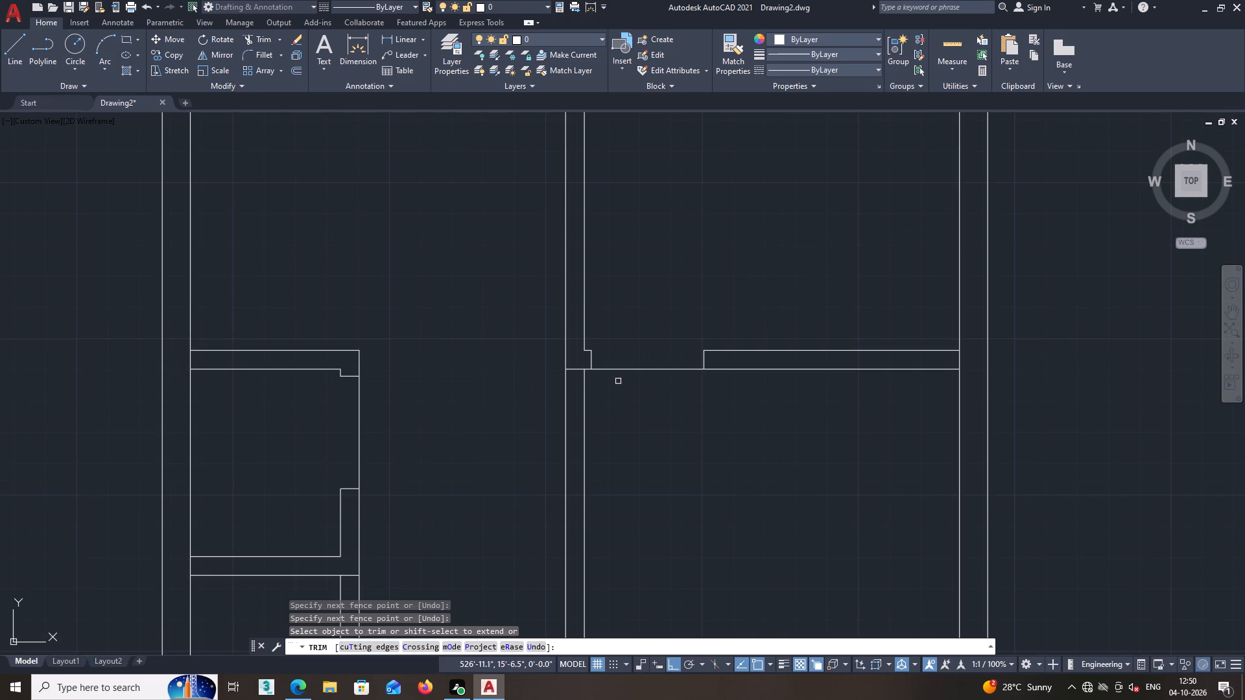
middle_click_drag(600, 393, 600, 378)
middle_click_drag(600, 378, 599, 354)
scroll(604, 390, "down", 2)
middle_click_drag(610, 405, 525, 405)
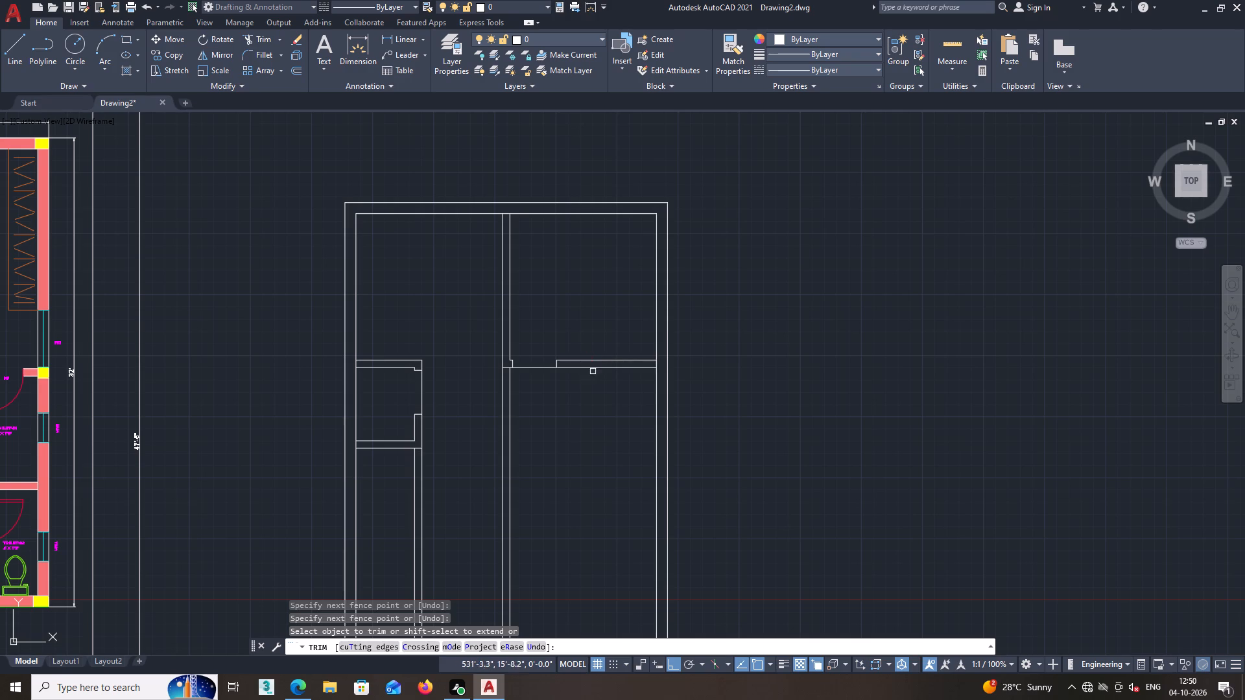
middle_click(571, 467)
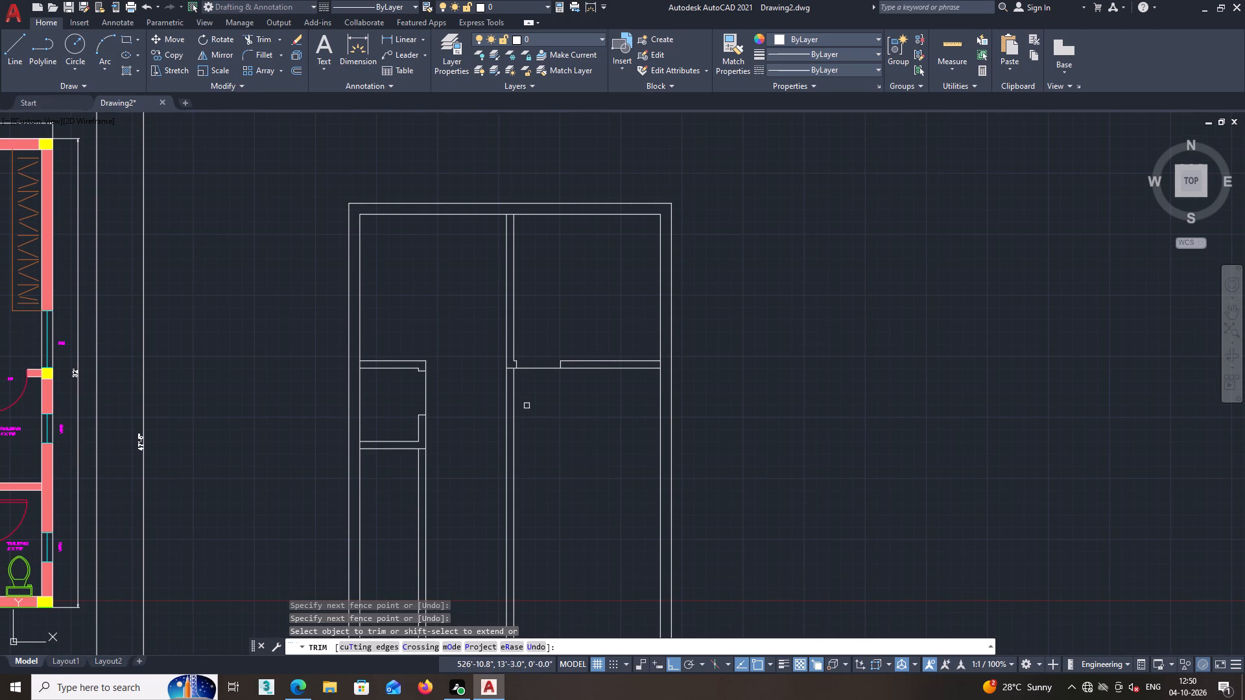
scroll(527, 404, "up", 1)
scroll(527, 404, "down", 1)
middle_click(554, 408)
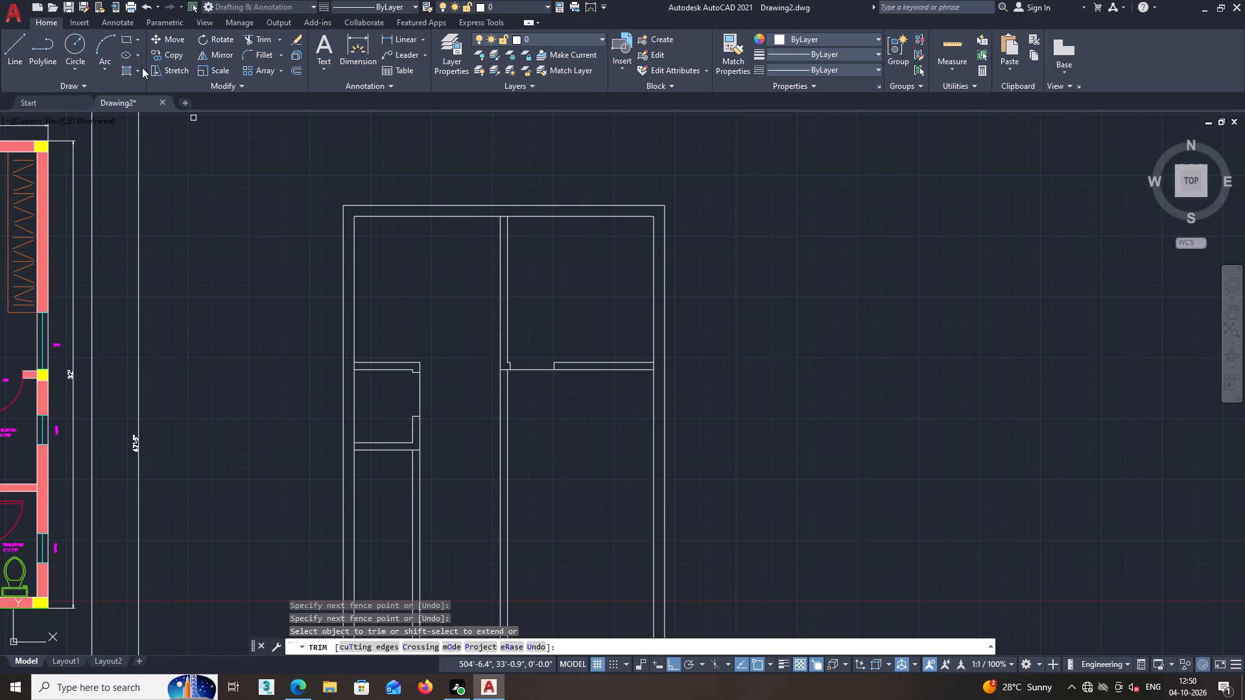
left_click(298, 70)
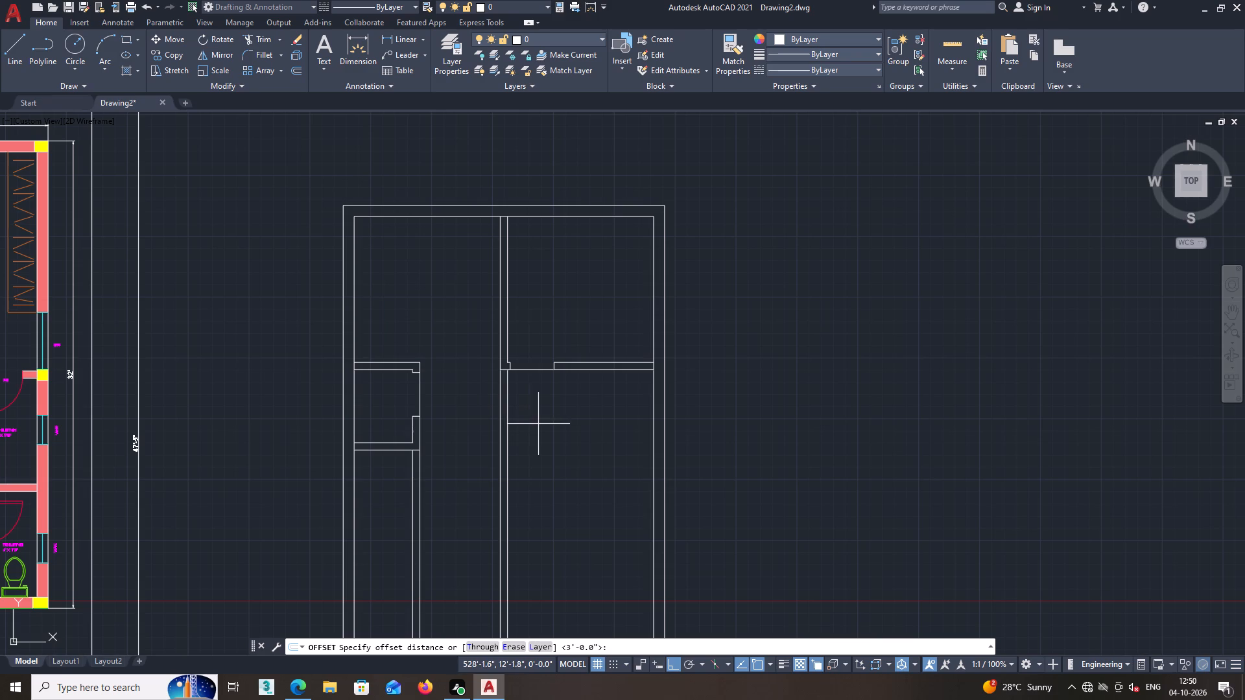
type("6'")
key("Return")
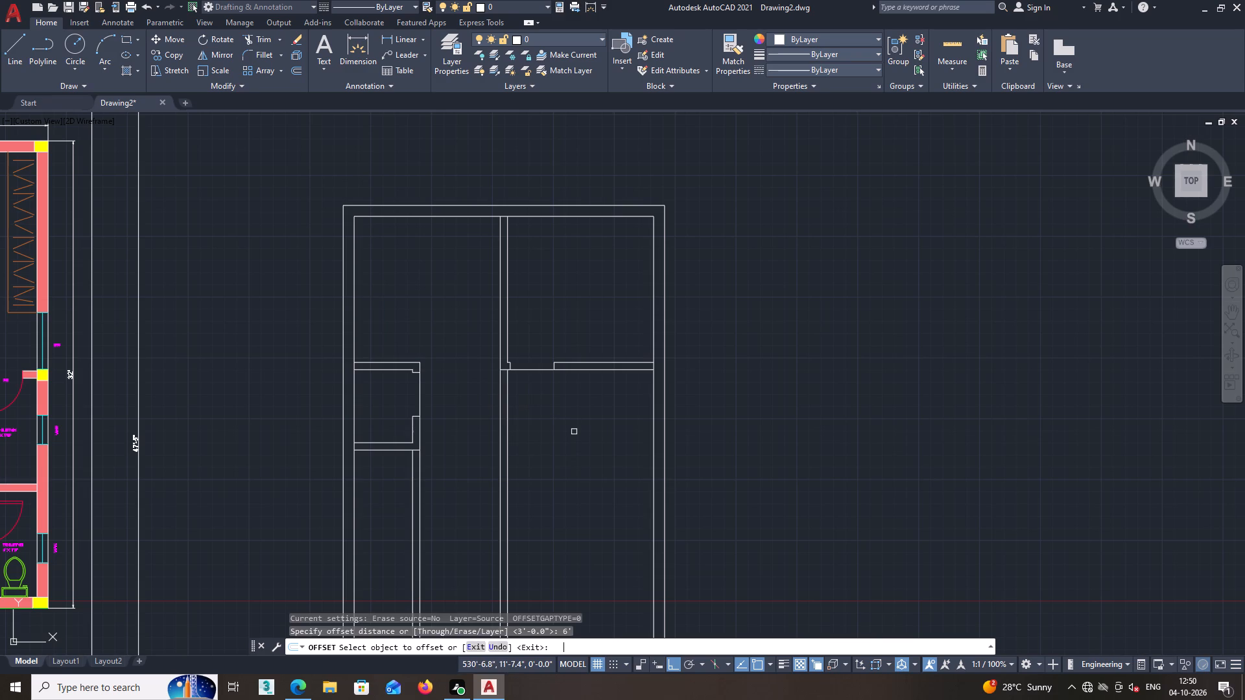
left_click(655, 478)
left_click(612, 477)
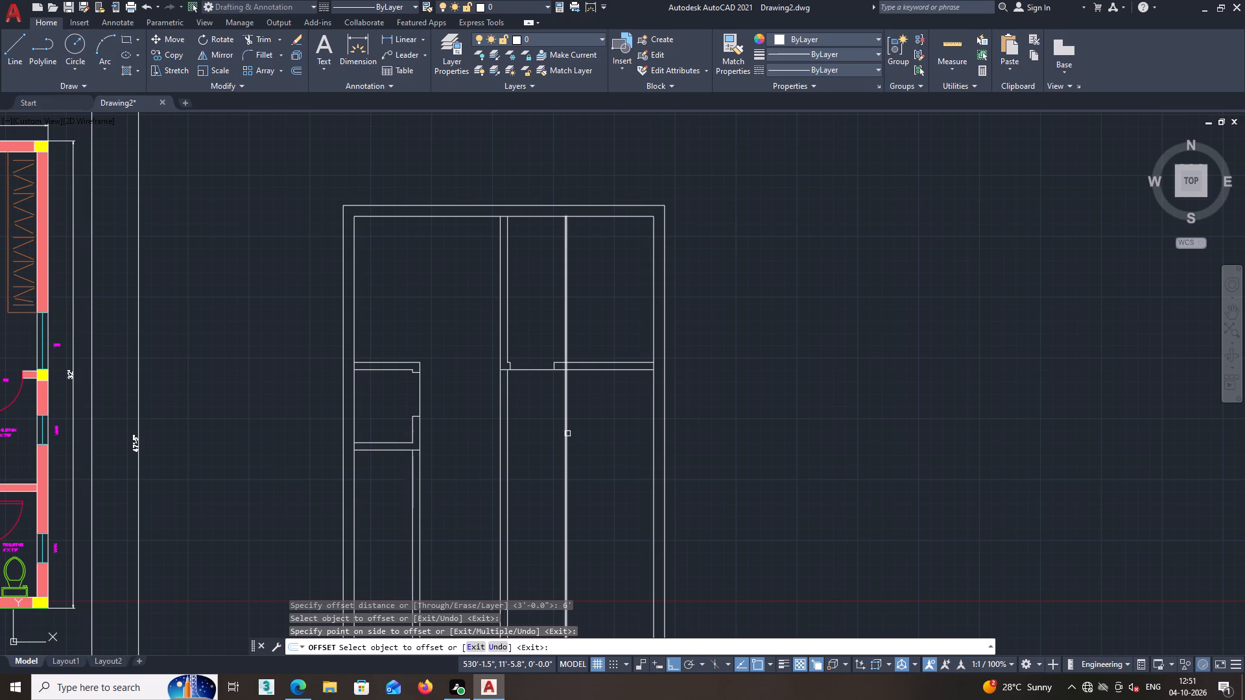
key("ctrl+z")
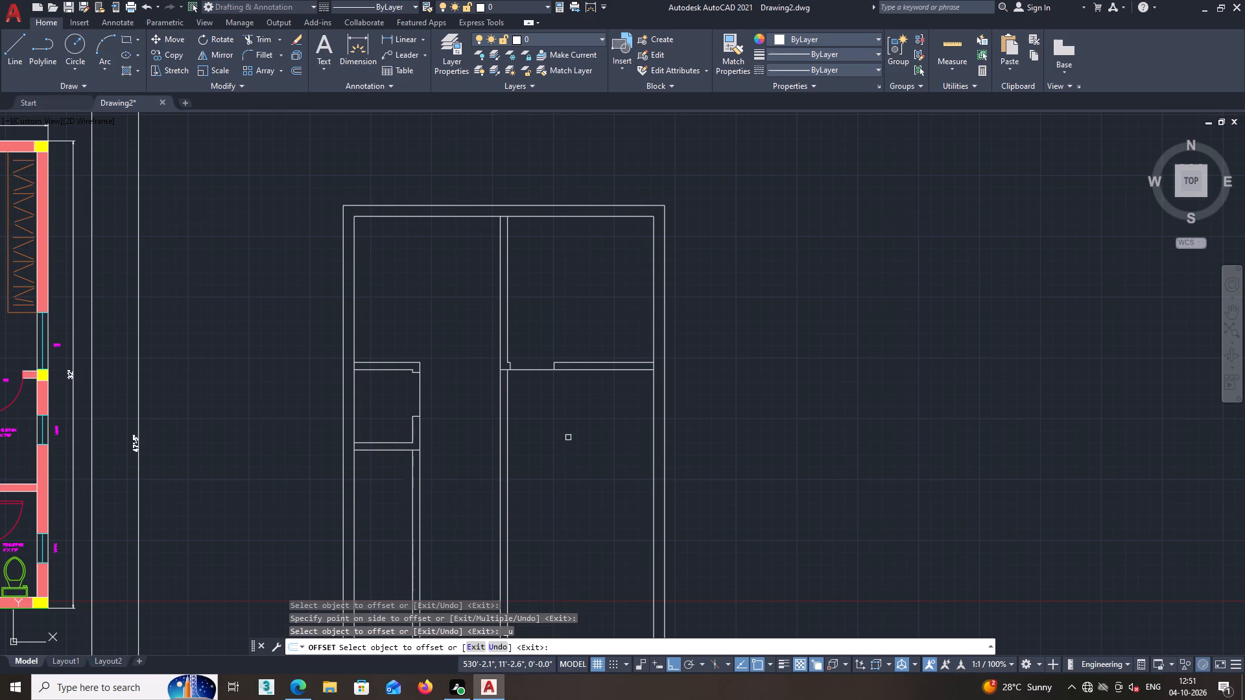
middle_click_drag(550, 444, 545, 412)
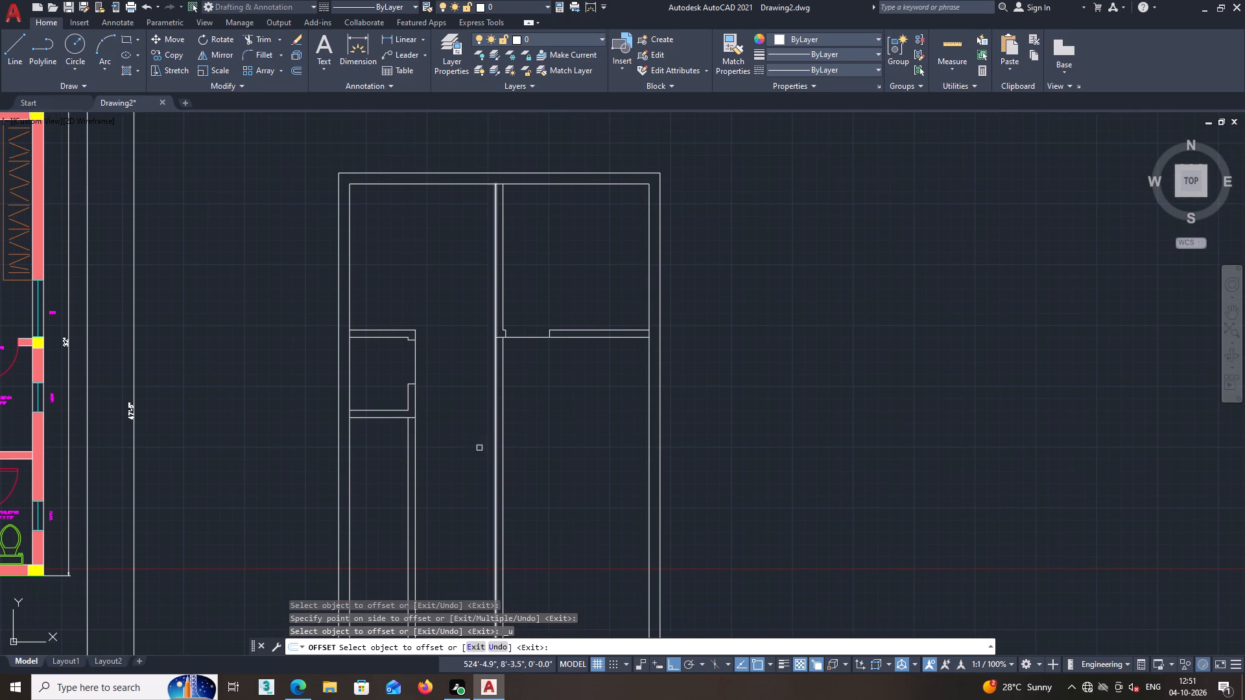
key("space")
Trim away the two vertical partition lines running south from the small west room's southeast corner.
type("T")
key("r")
key("Return")
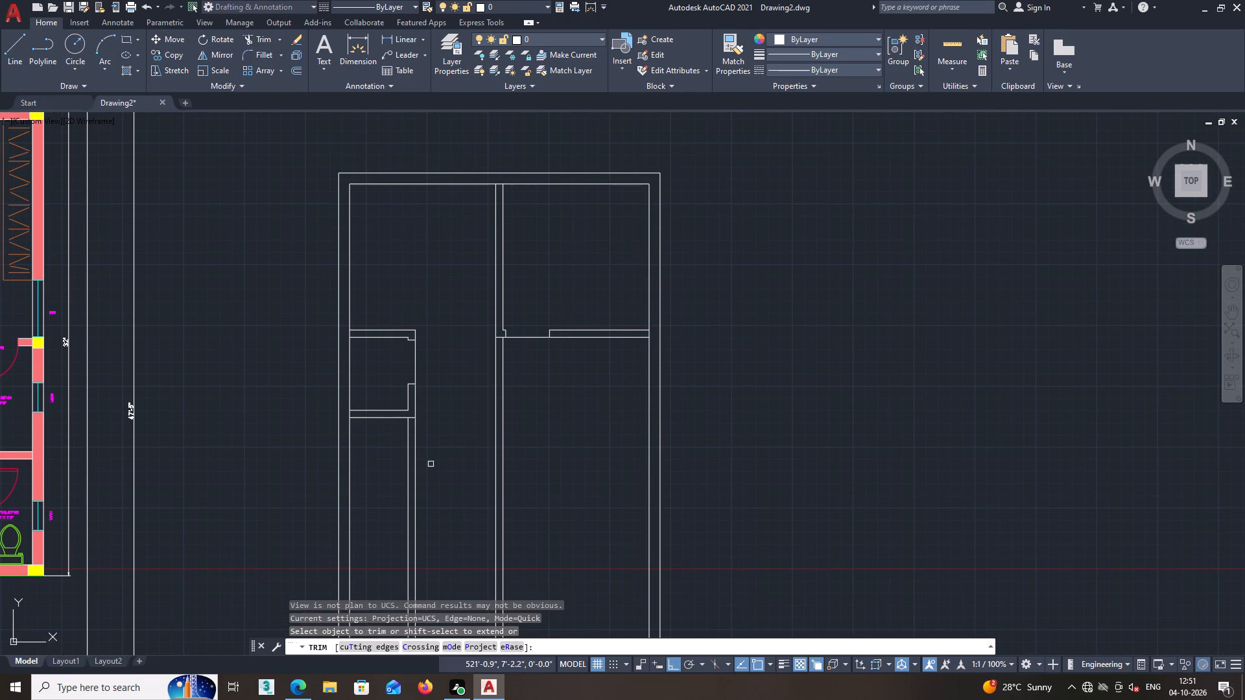
left_click(431, 463)
left_click(395, 481)
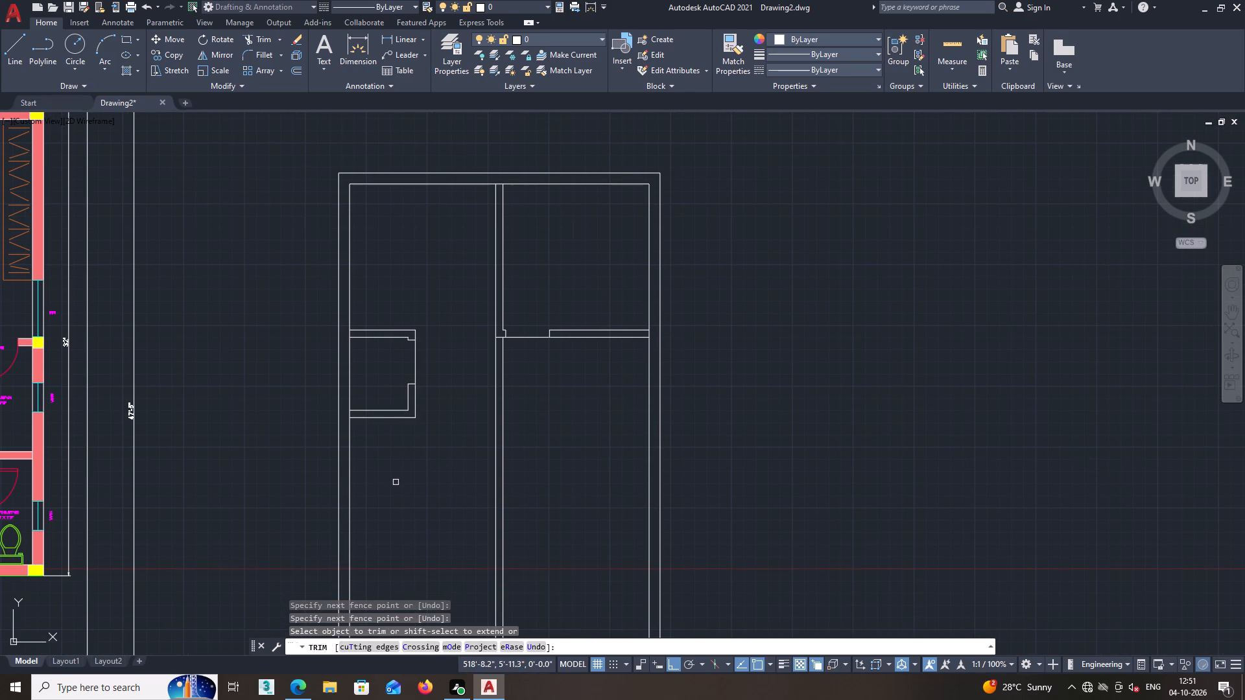
Extend both lines of the small west room's south partition eastward across the central partition to the east outer wall's inner line.
scroll(401, 490, "down", 1)
middle_click_drag(401, 491, 403, 474)
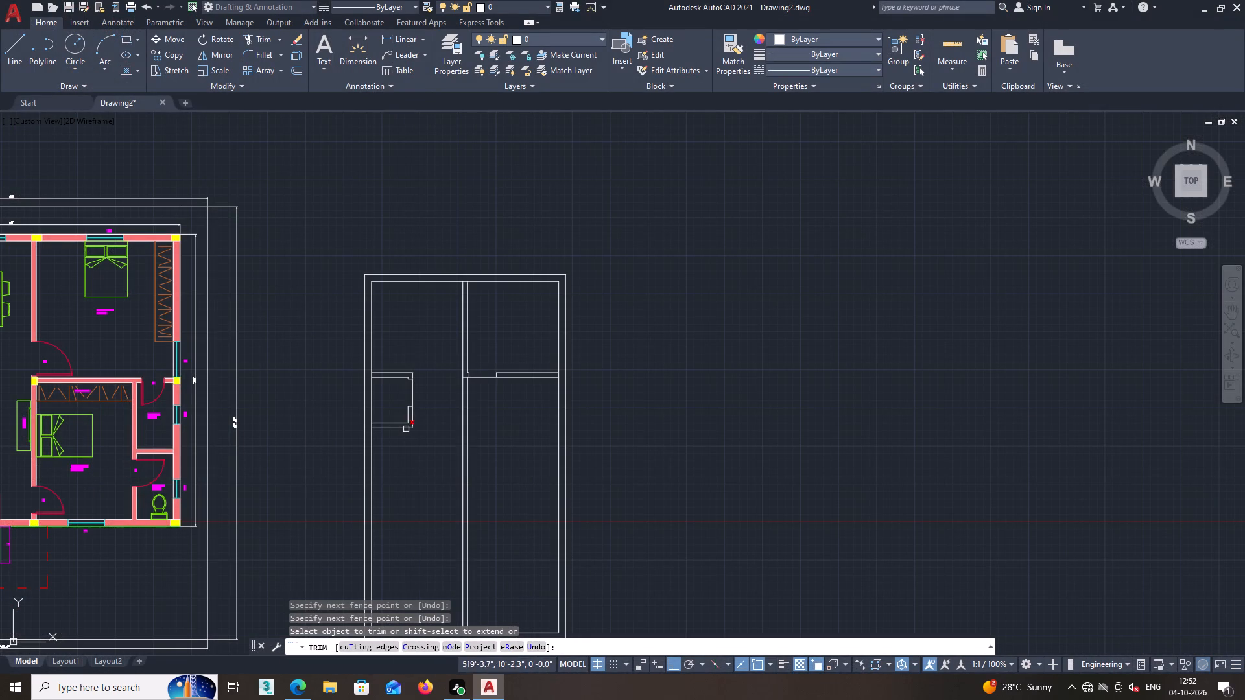
middle_click_drag(506, 405, 484, 414)
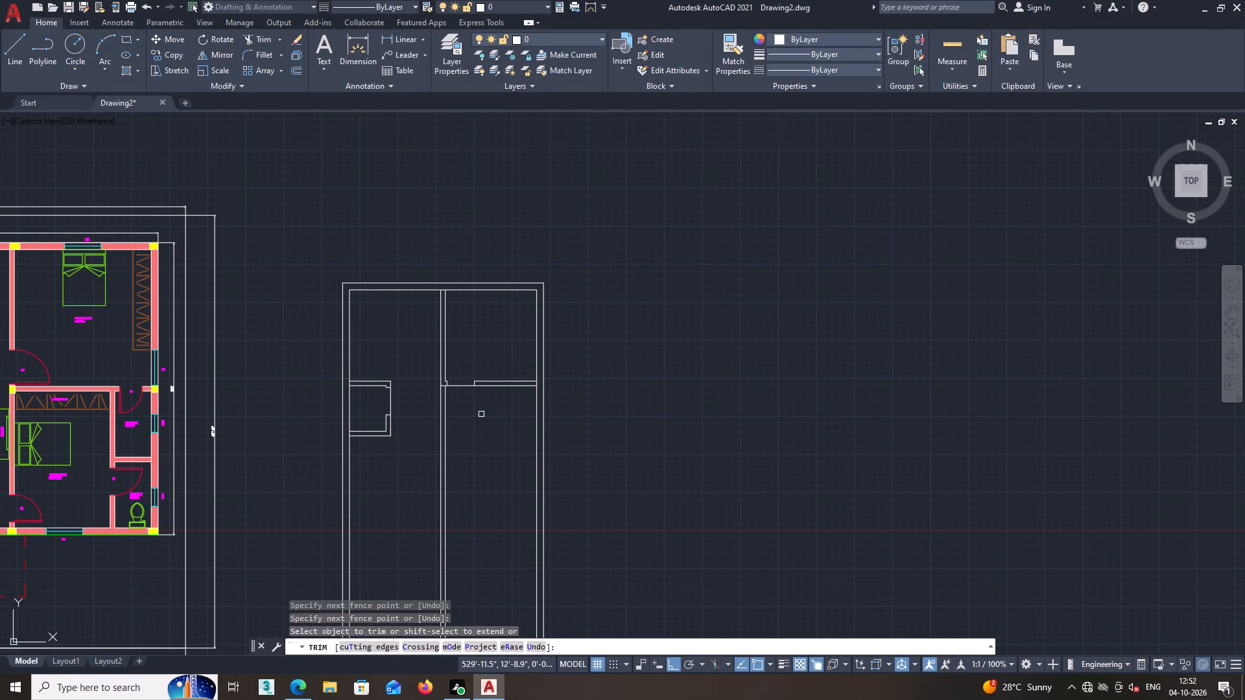
middle_click_drag(467, 440, 463, 419)
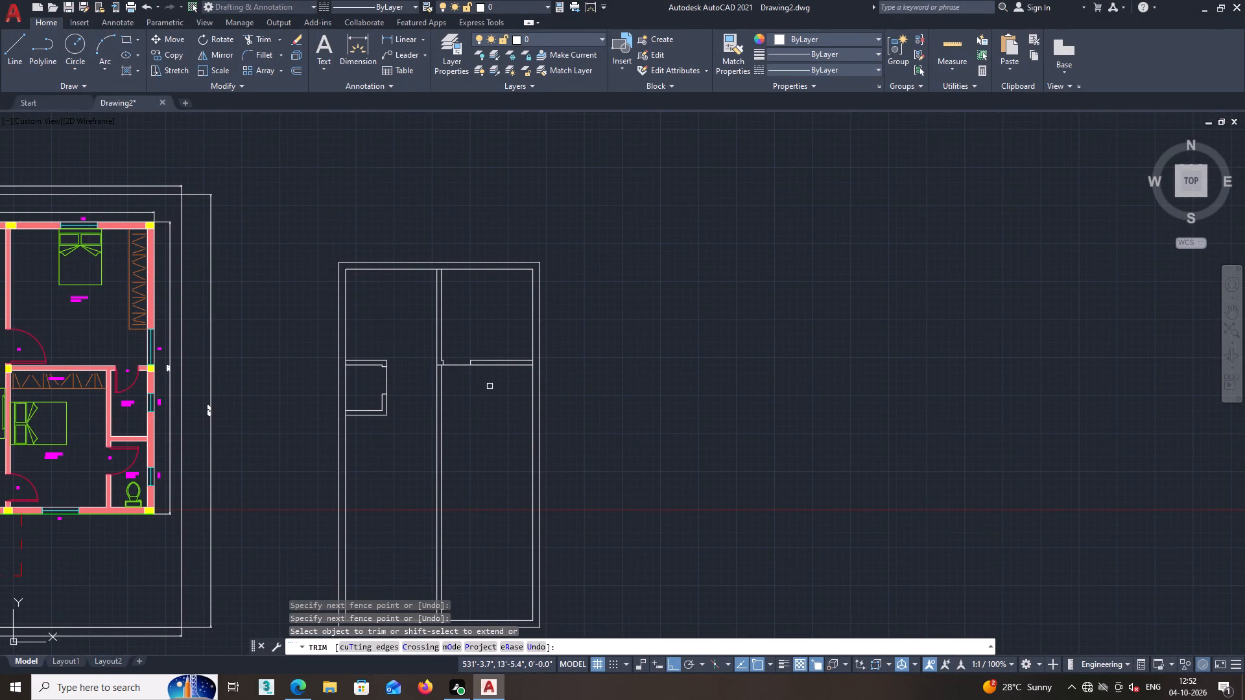
middle_click_drag(469, 394, 462, 418)
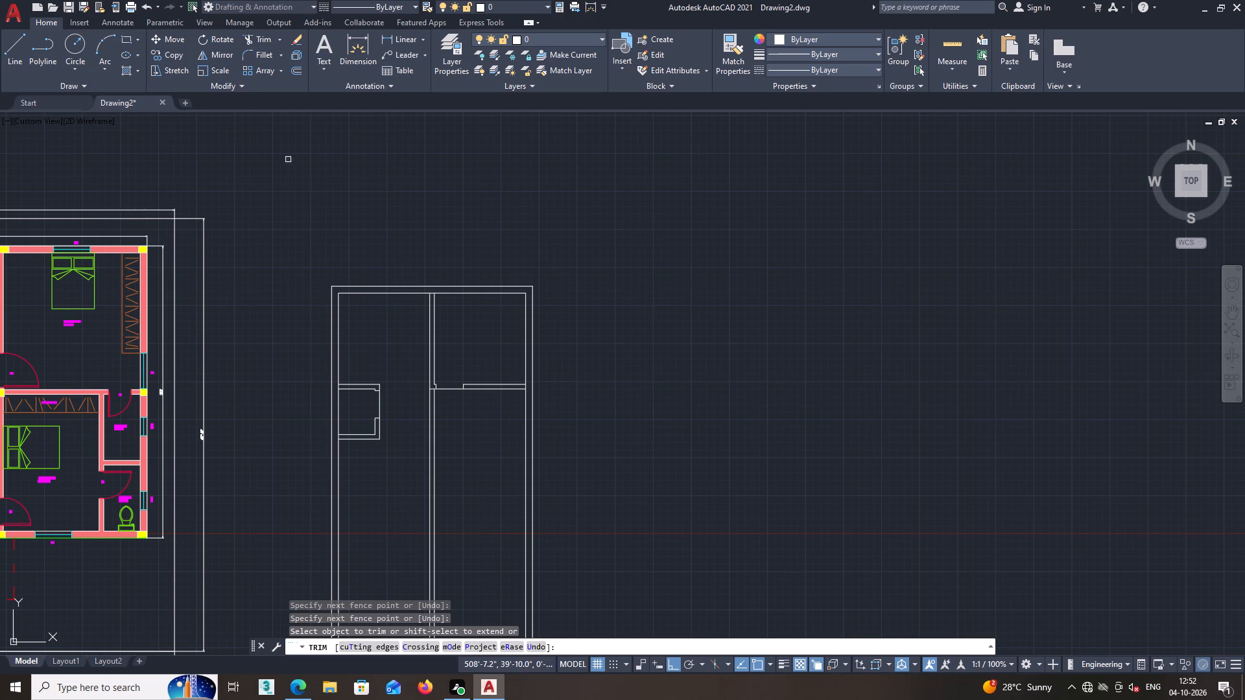
left_click(297, 71)
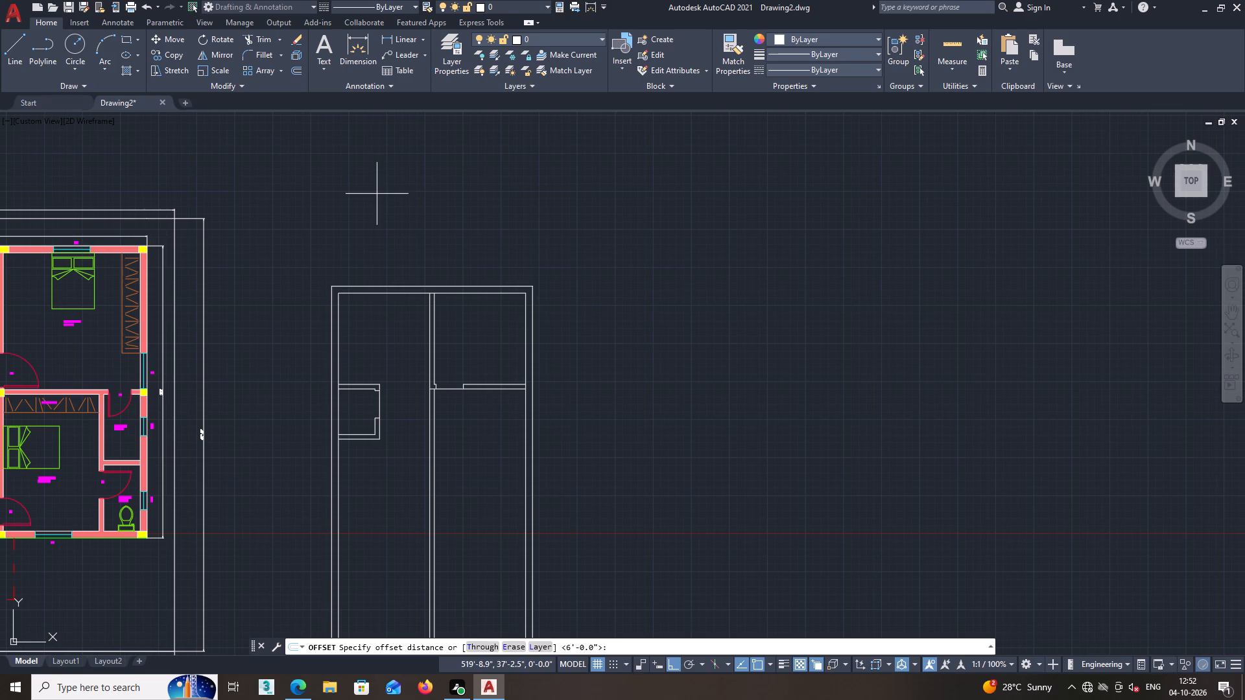
key("Escape")
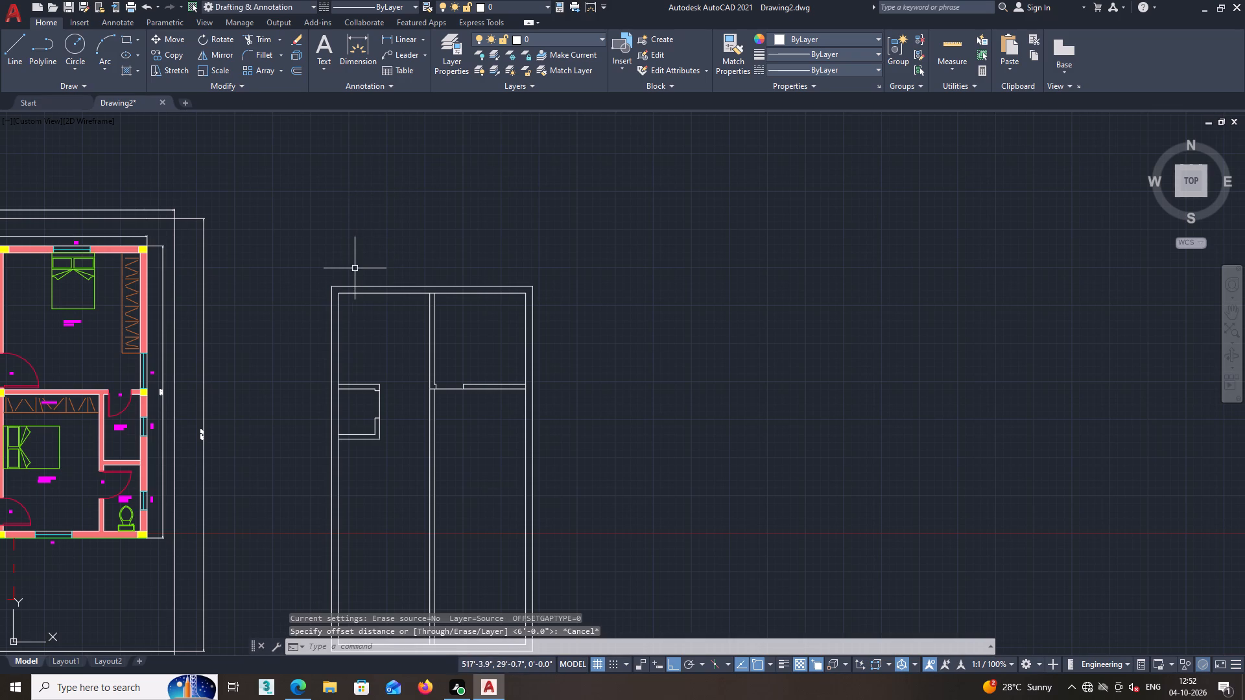
type("EX")
key("Return")
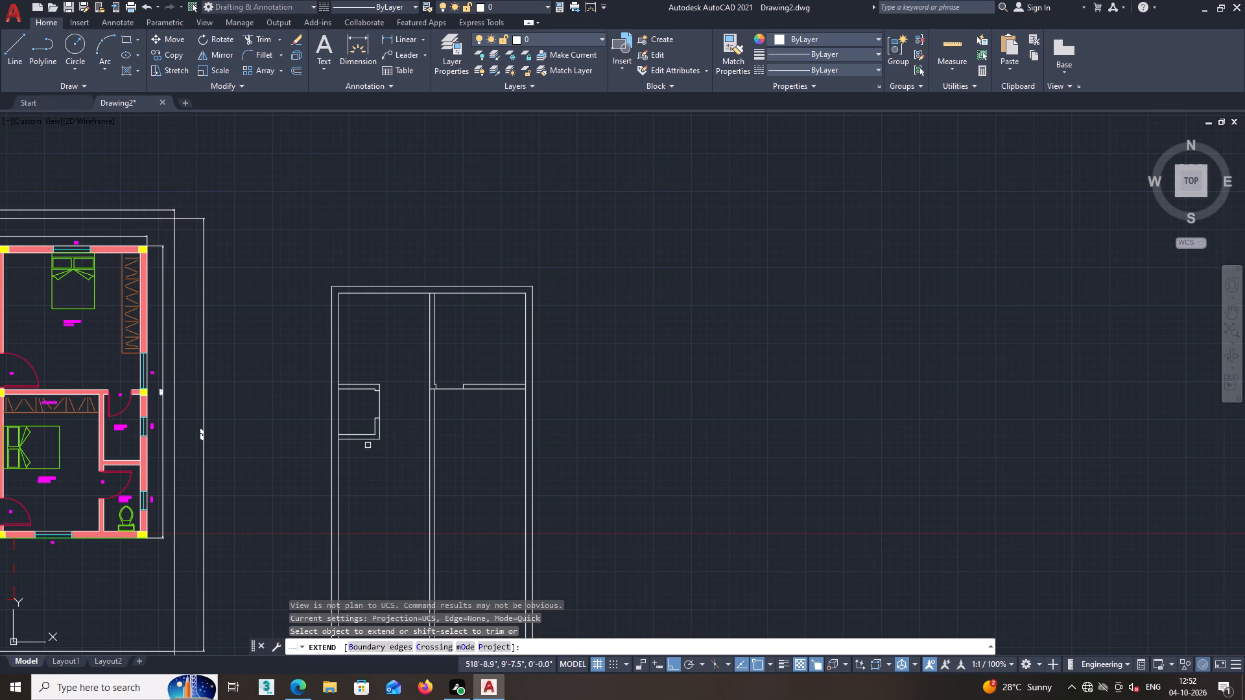
left_click(364, 435)
left_click(366, 435)
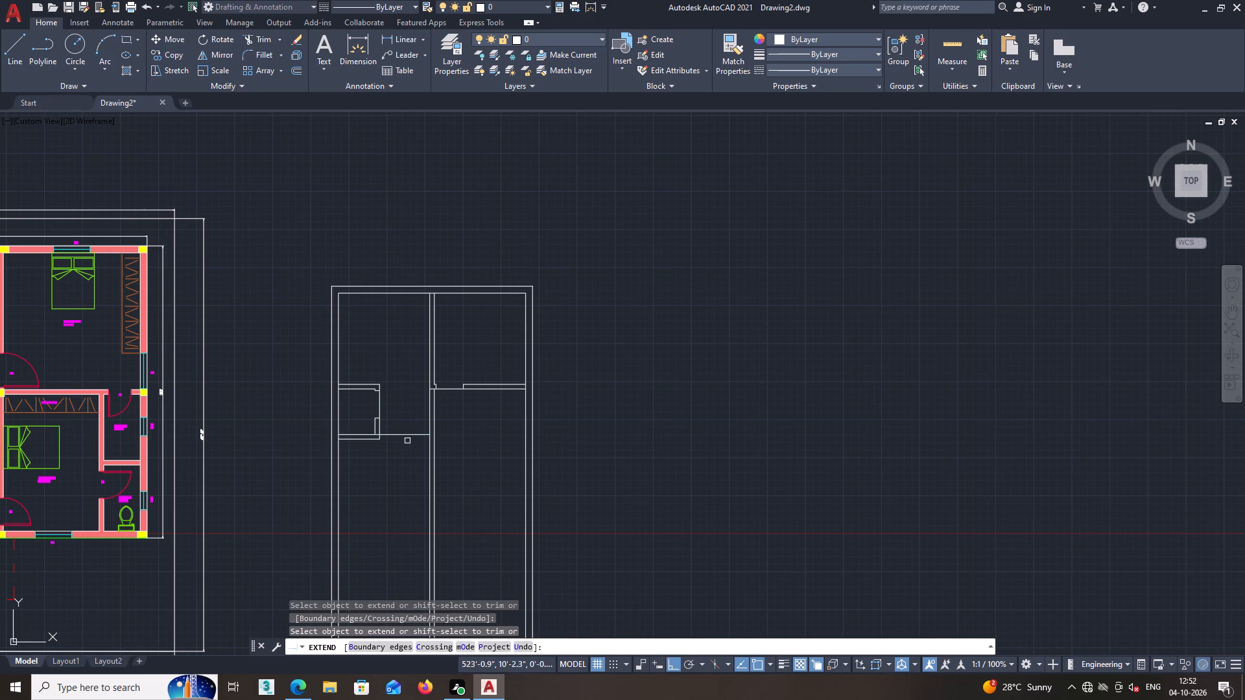
left_click(406, 436)
left_click(410, 436)
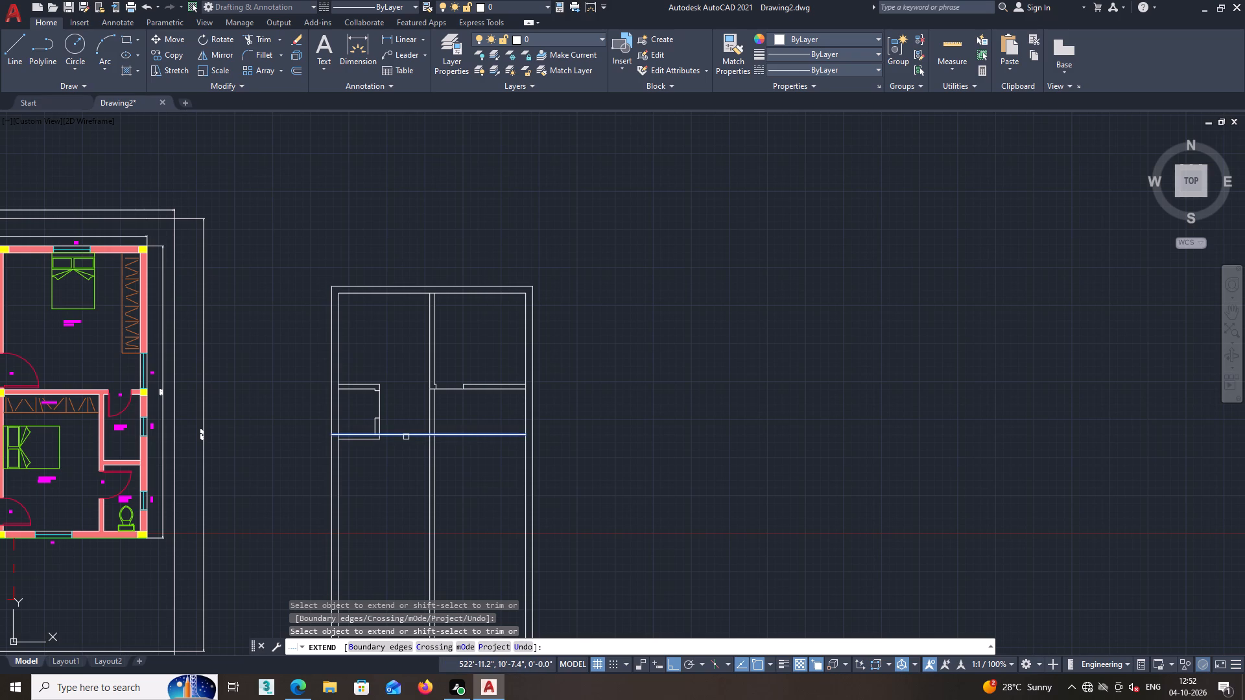
left_click(369, 440)
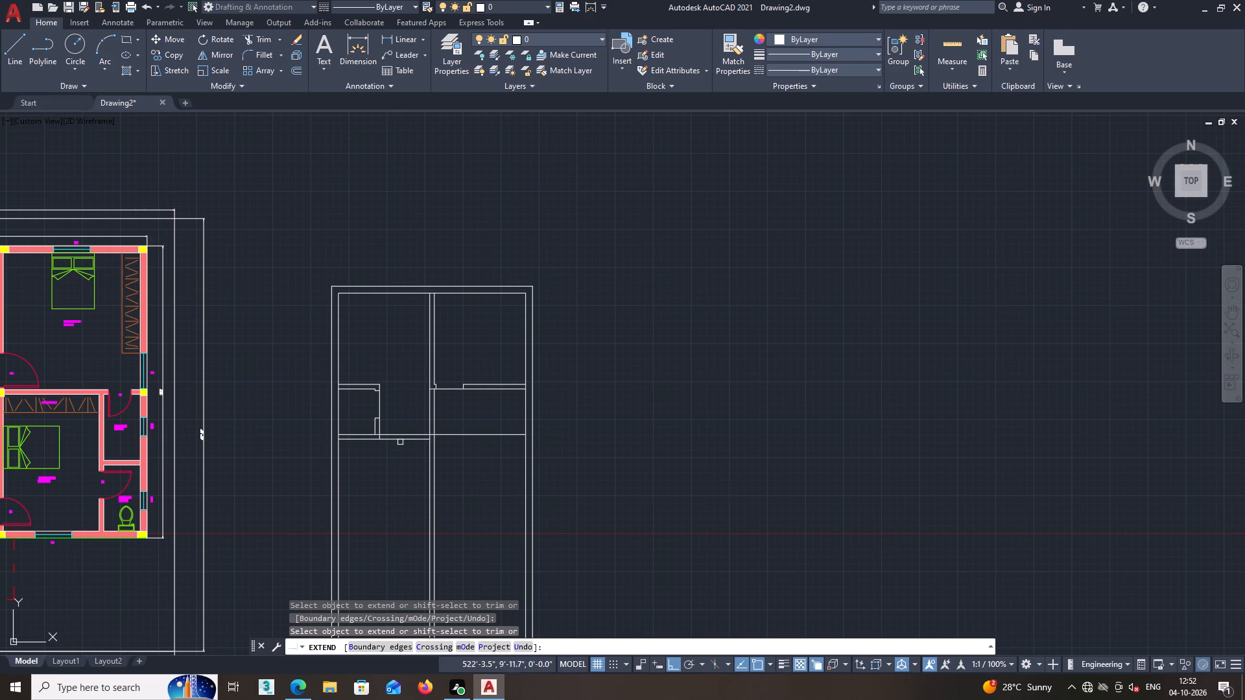
left_click(400, 441)
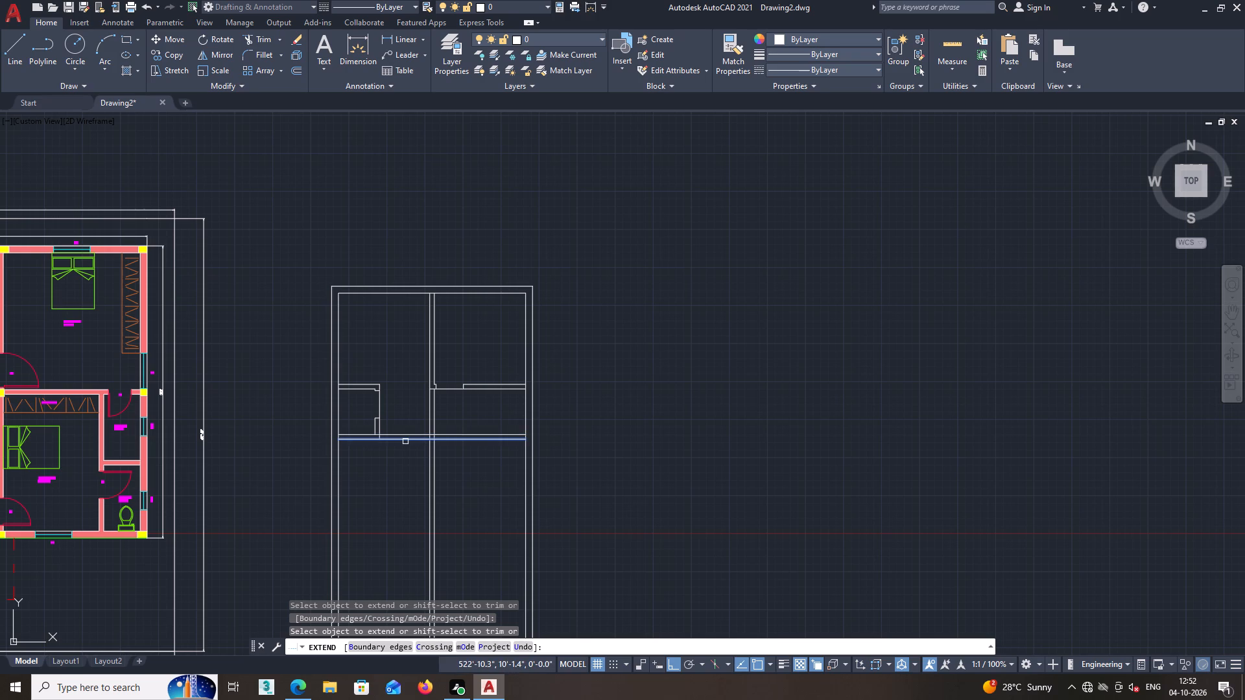
left_click(405, 441)
key("space")
Trim the extended lines between the small west room and the central partition, plus the overlapping piece inside the room's southeast wall corner.
type("TR")
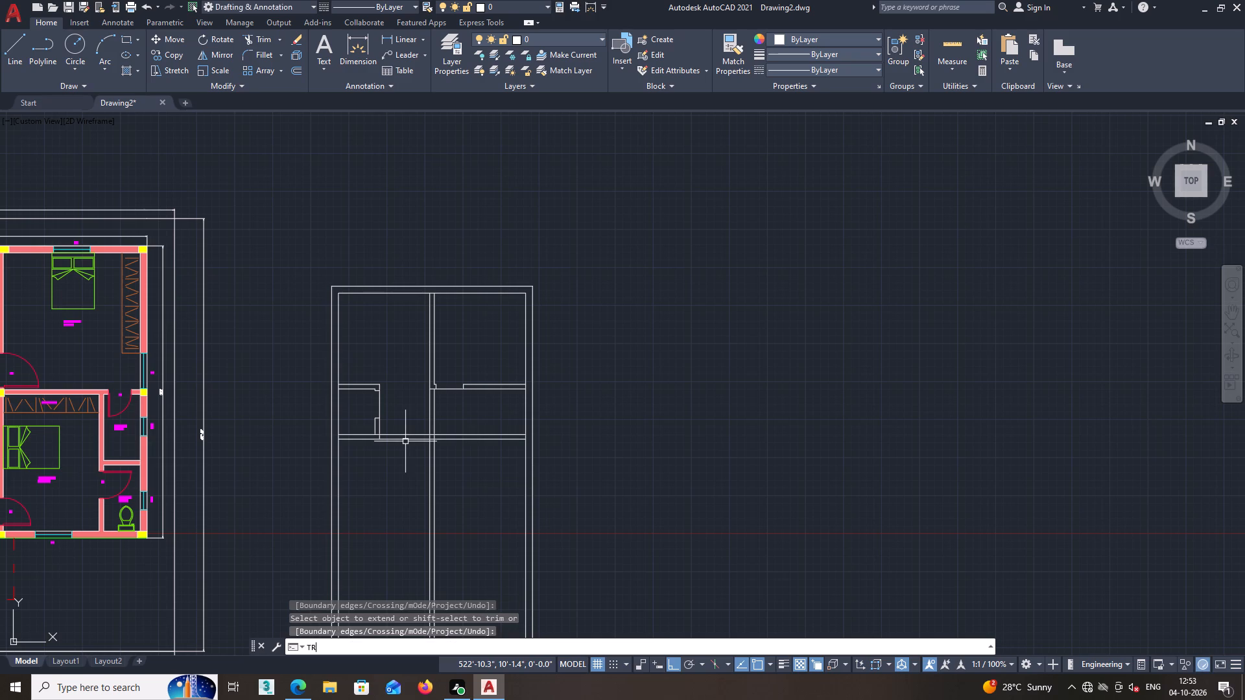
key("Return")
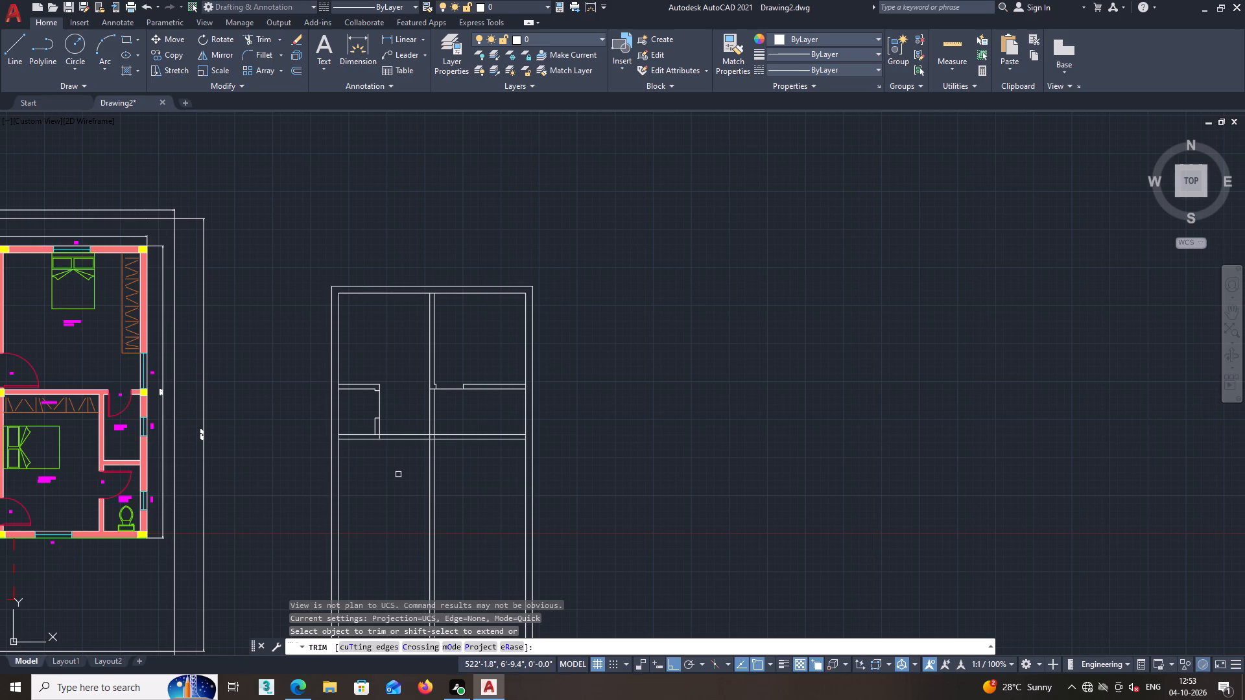
scroll(372, 443, "up", 1)
left_click(377, 430)
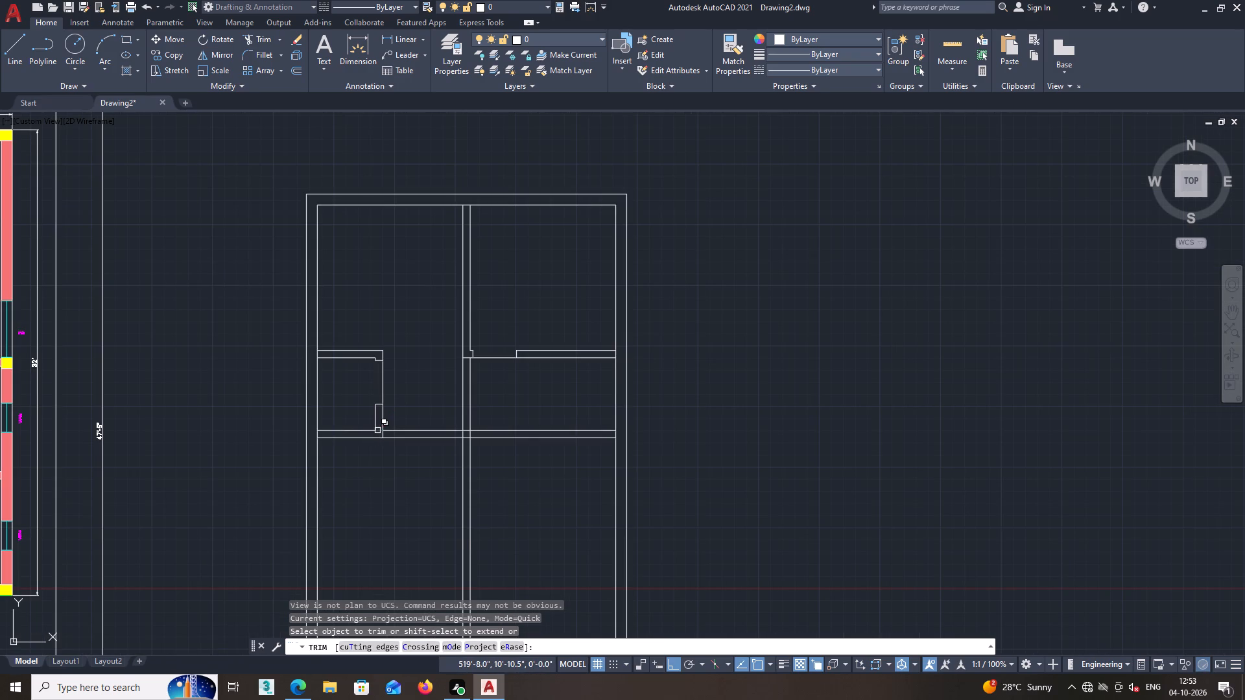
left_click(532, 453)
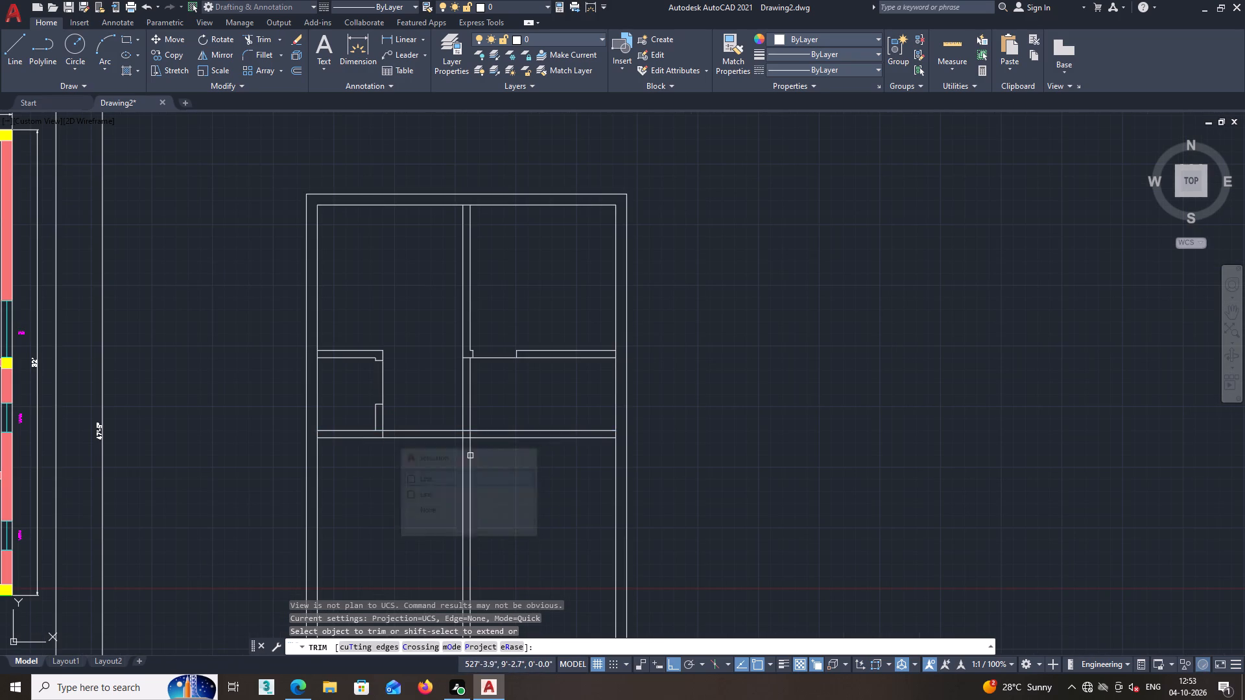
scroll(384, 436, "up", 3)
left_click(369, 421)
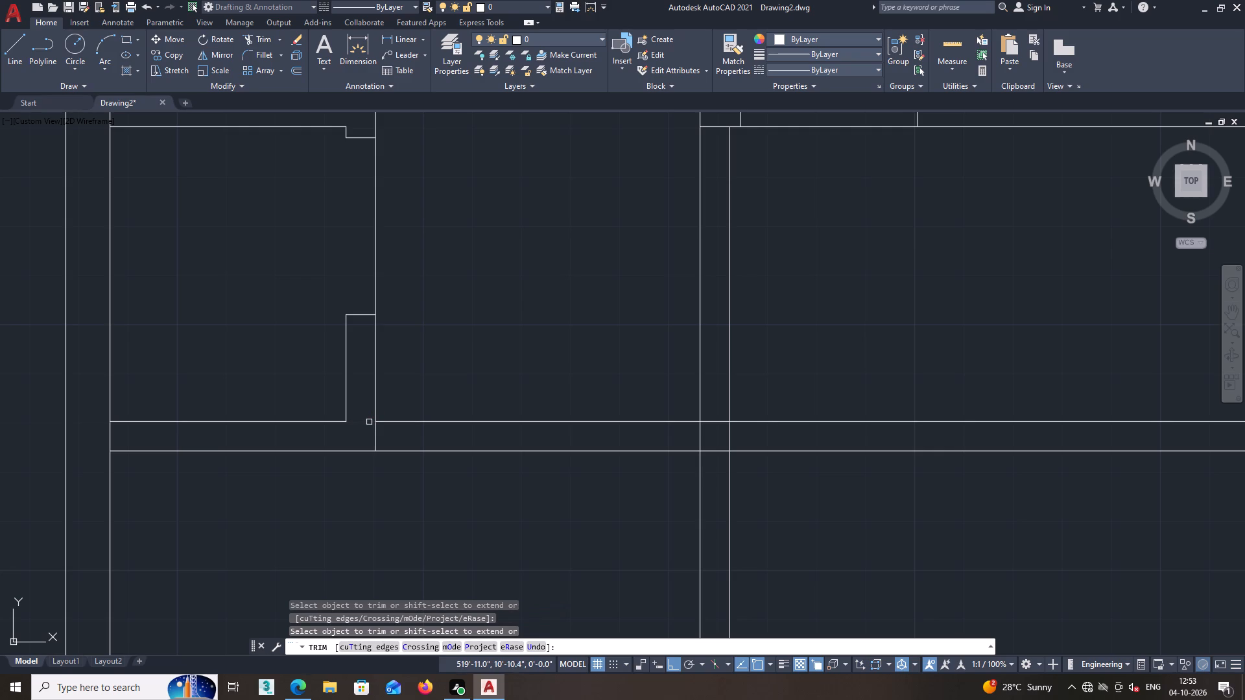
left_click(426, 399)
left_click(421, 493)
scroll(425, 492, "down", 3)
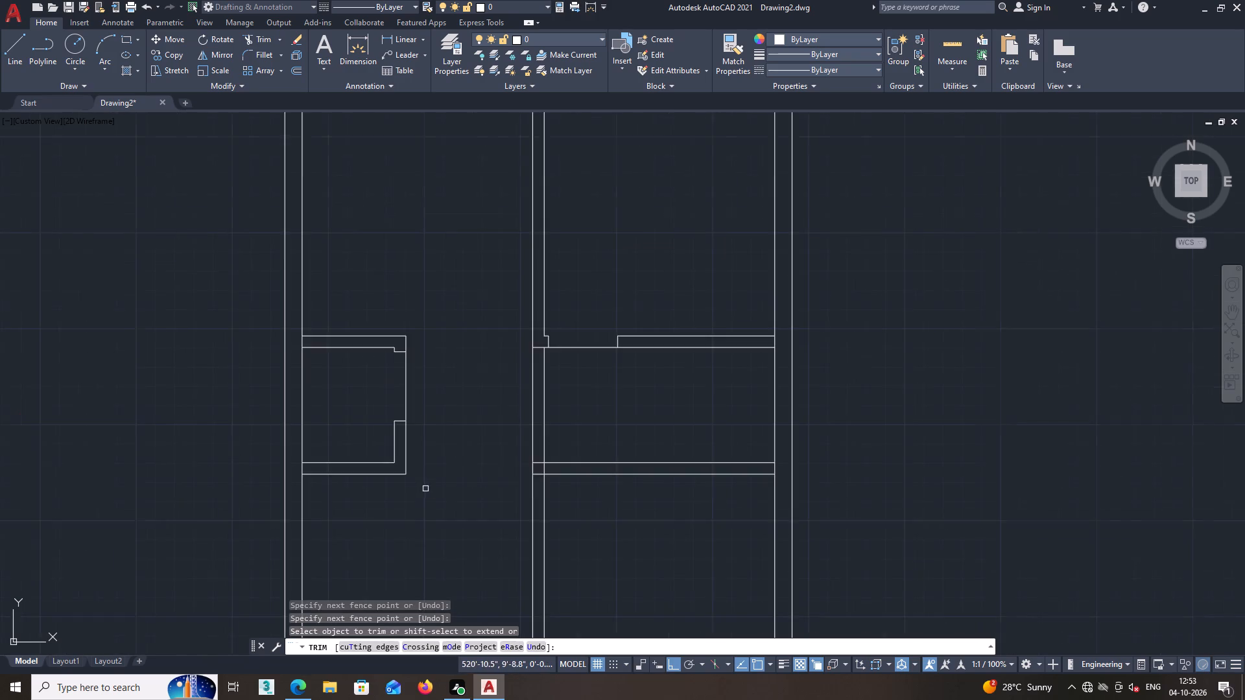
middle_click_drag(430, 494, 407, 484)
scroll(409, 485, "down", 1)
middle_click_drag(416, 493, 414, 493)
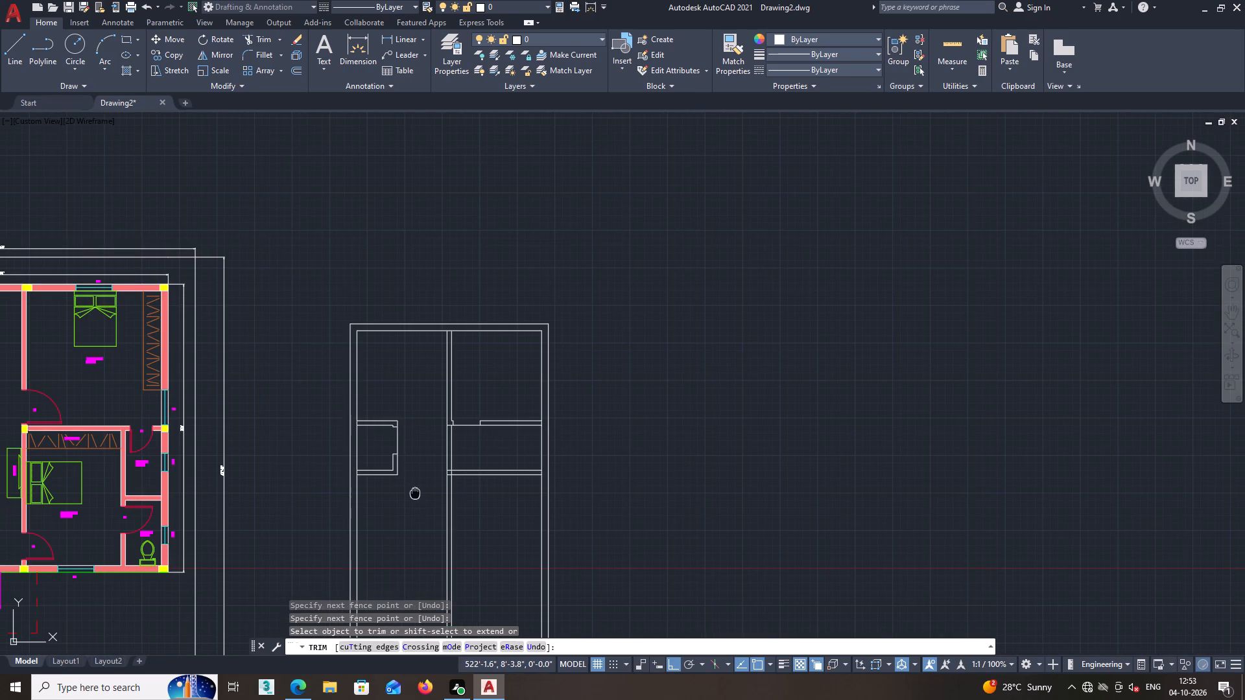
Trim both central partition lines out of the gap between the two east-side cross partitions.
middle_click_drag(414, 493, 377, 498)
left_click(436, 456)
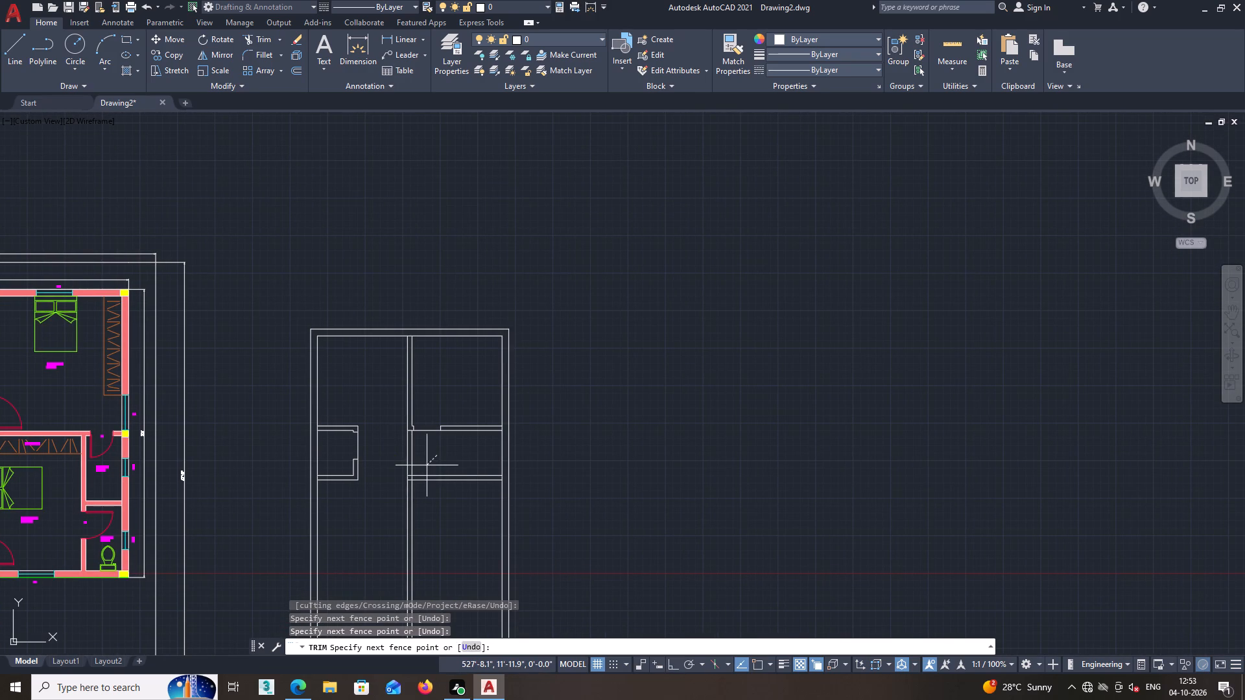
left_click(427, 465)
middle_click_drag(427, 463, 412, 462)
scroll(406, 462, "up", 1)
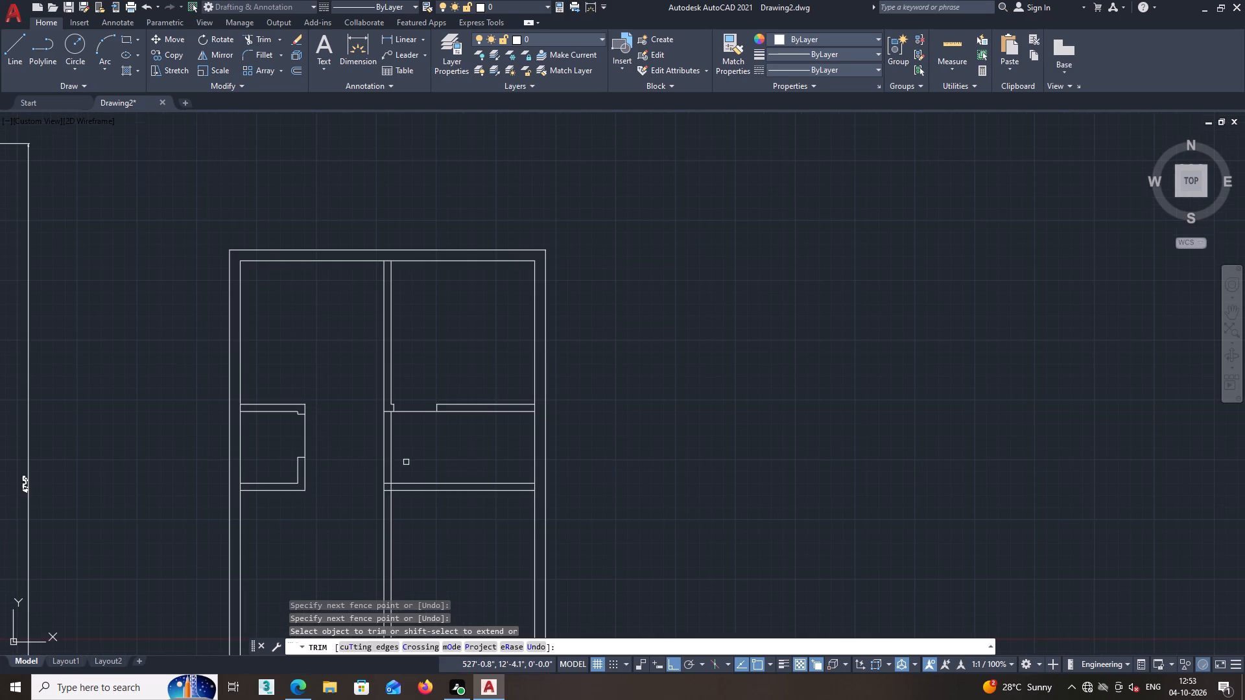
left_click(406, 462)
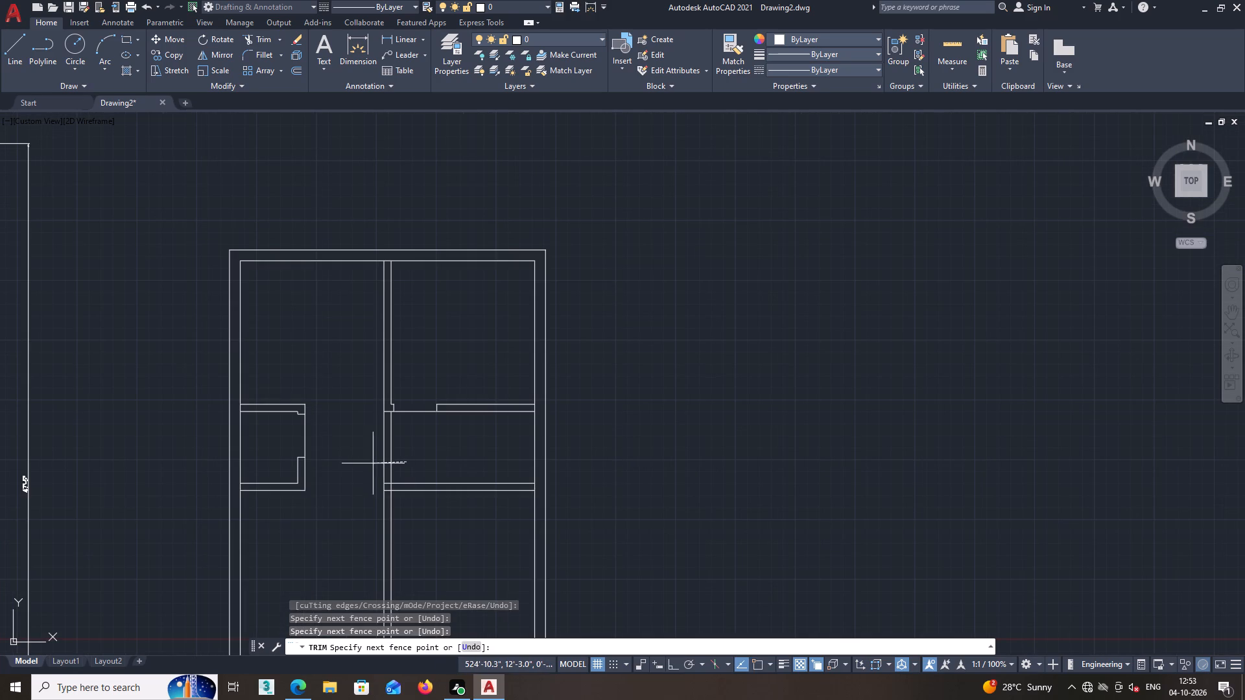
left_click(373, 463)
middle_click_drag(377, 448, 377, 438)
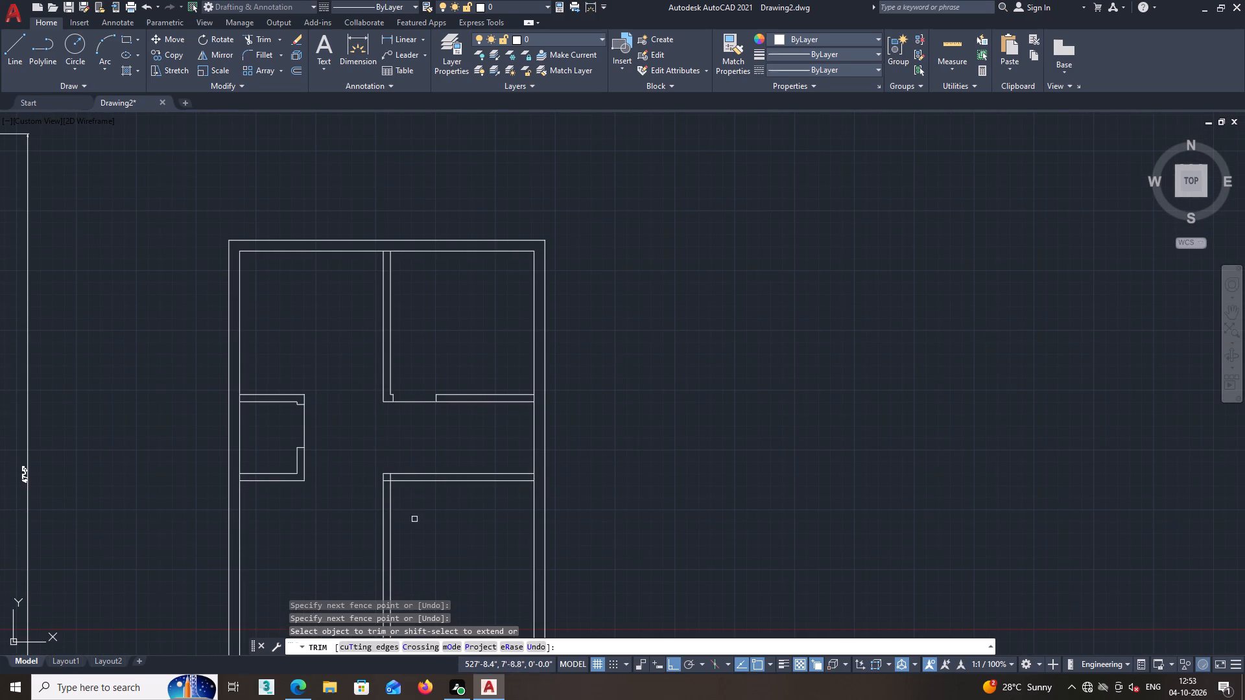
Trim the overlapping line pieces inside the corner where the central partition meets the southern east-side cross partition.
scroll(414, 520, "down", 1)
middle_click_drag(427, 530, 410, 515)
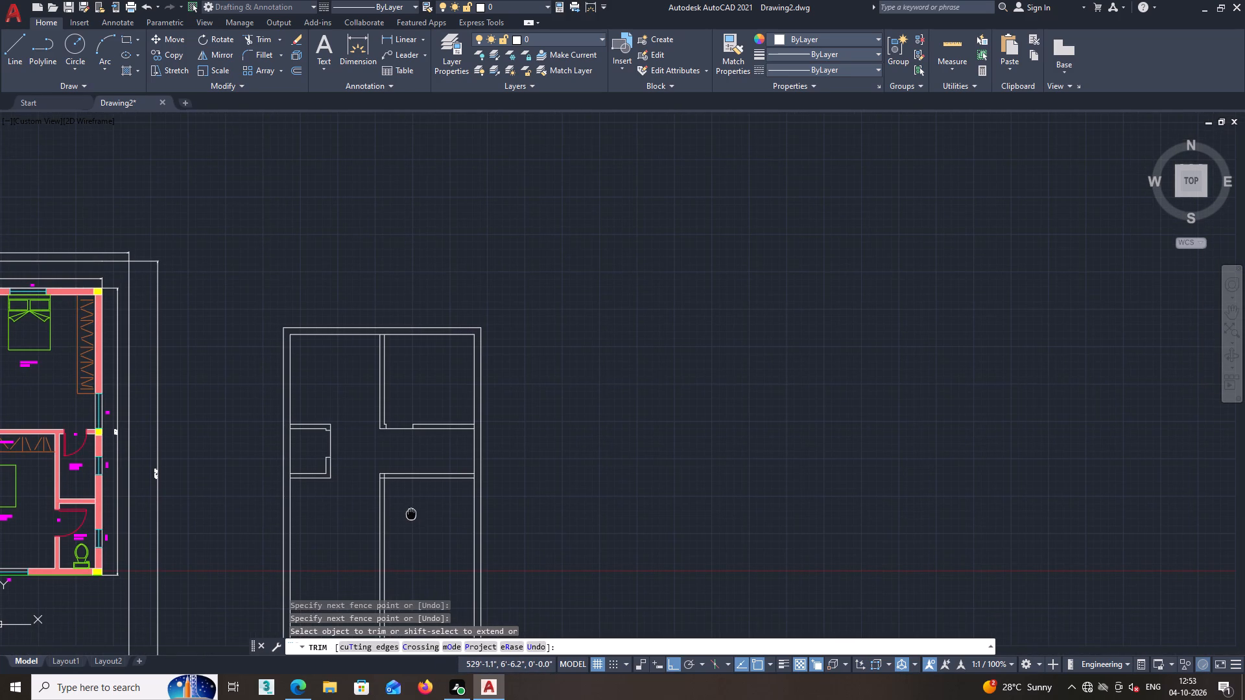
middle_click_drag(410, 515, 398, 535)
scroll(368, 519, "up", 2)
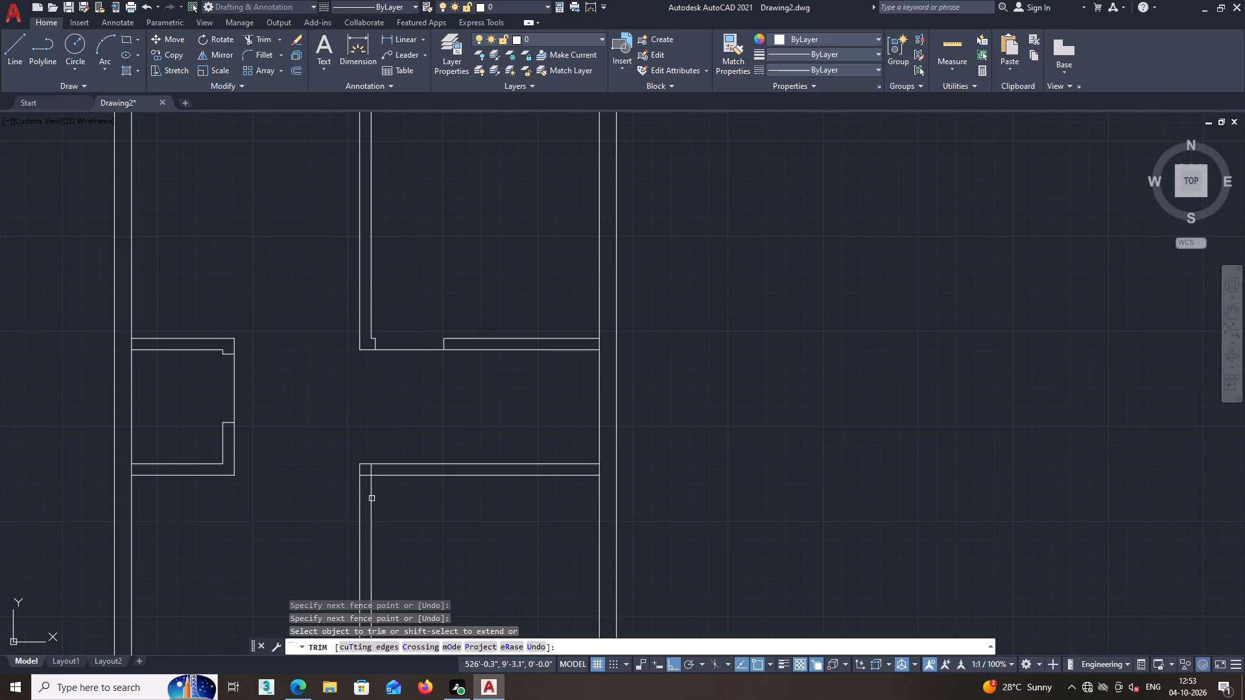
left_click(370, 469)
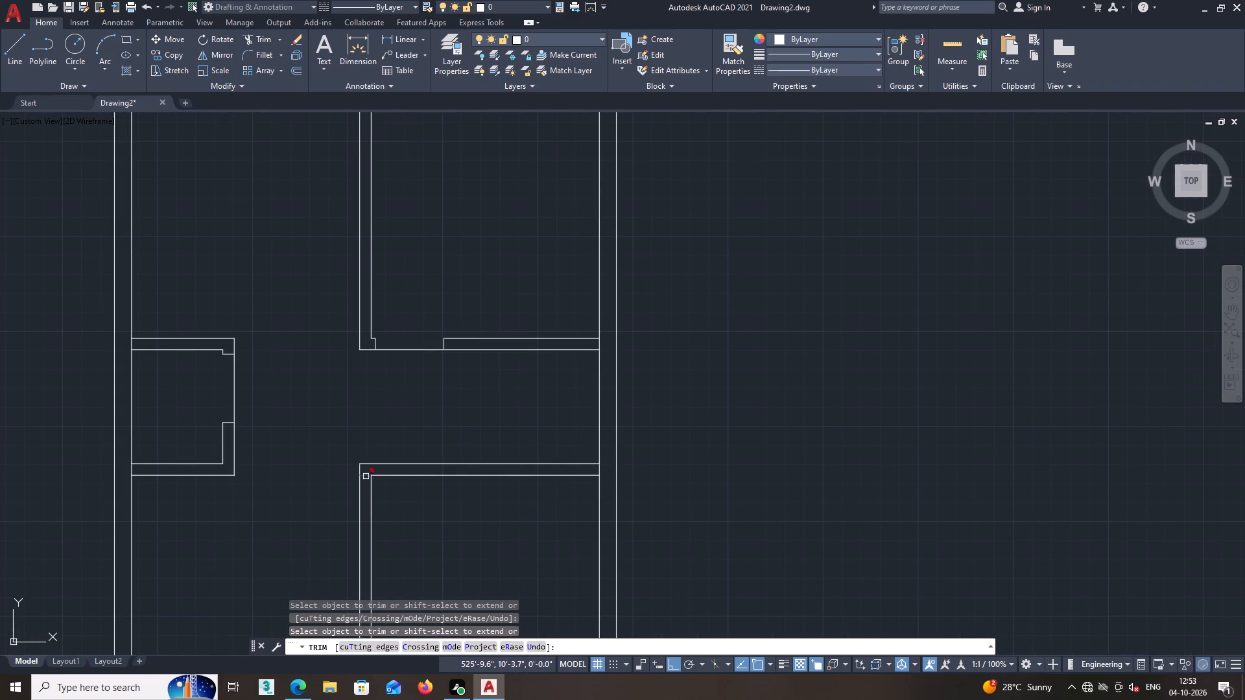
scroll(366, 476, "up", 1)
left_click(366, 476)
scroll(423, 524, "down", 2)
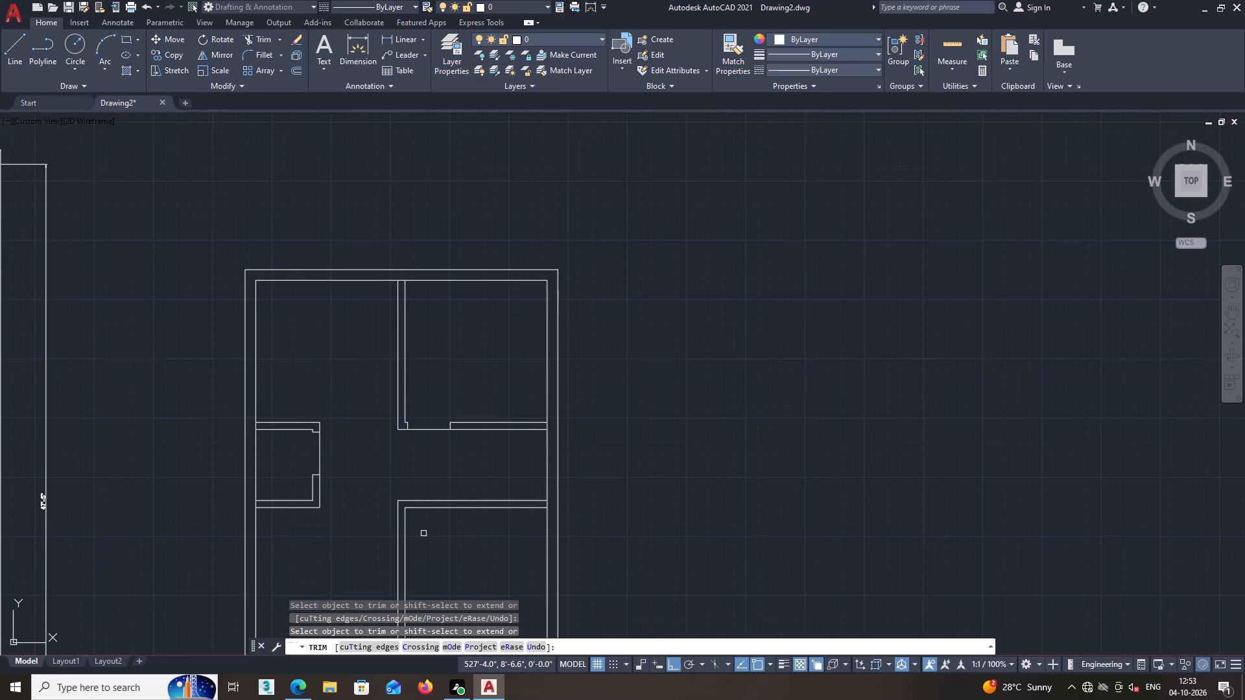
middle_click_drag(423, 533, 415, 530)
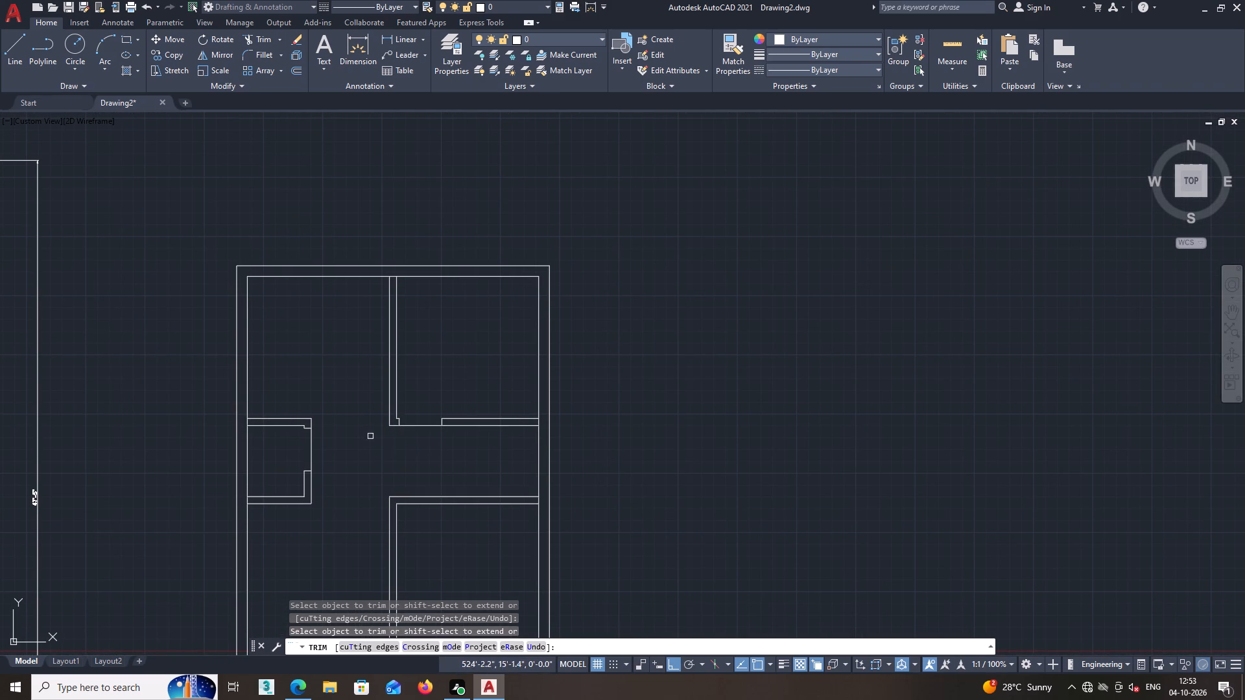
Draw a line about 5'-6" long from the small west room's northeast corner east to the central partition's west line.
left_click(18, 39)
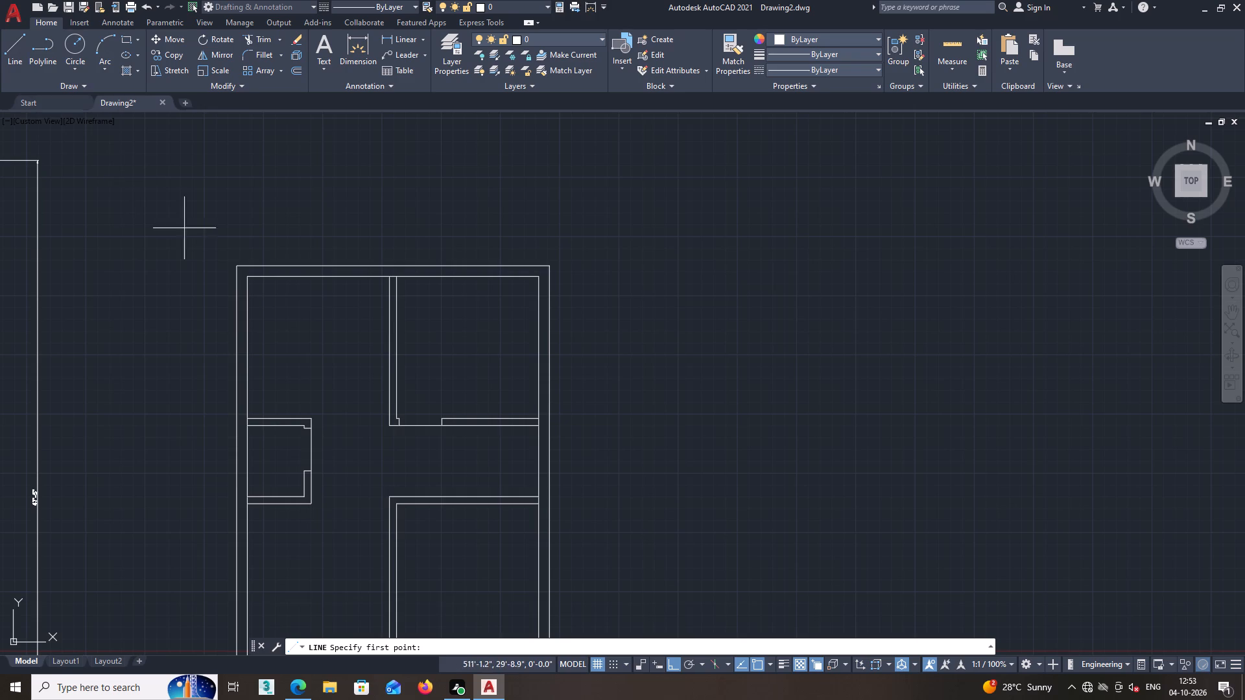
scroll(330, 416, "up", 1)
left_click(298, 420)
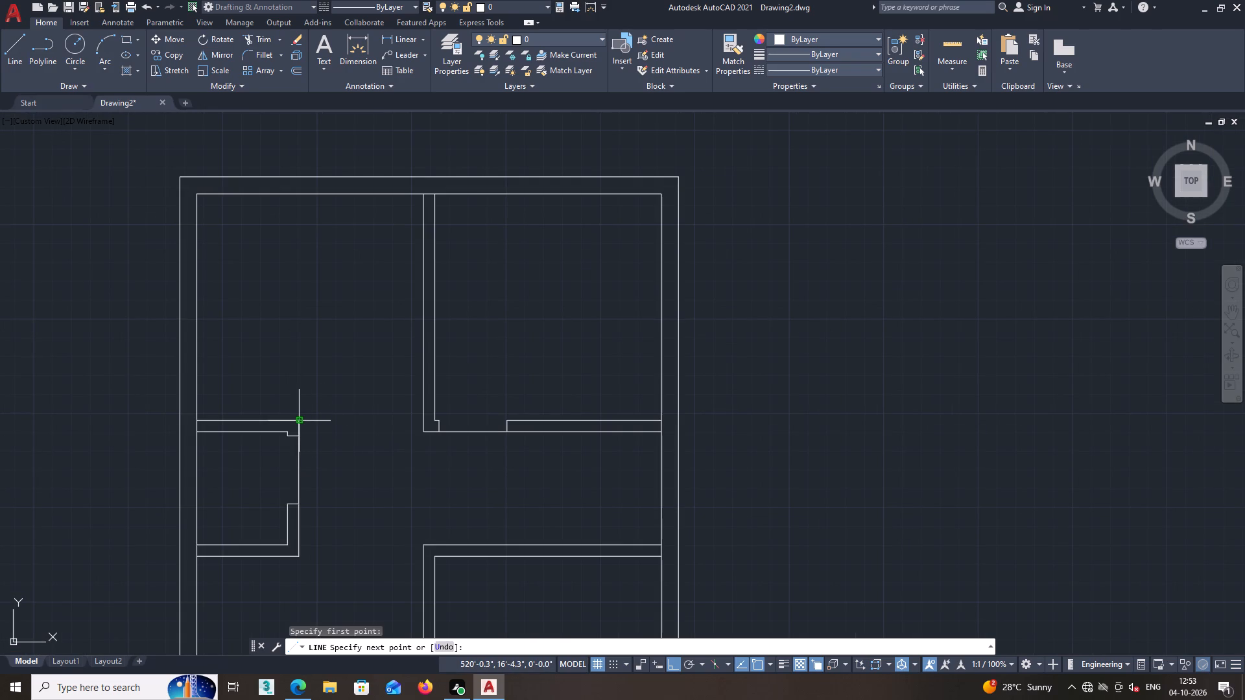
scroll(420, 425, "up", 2)
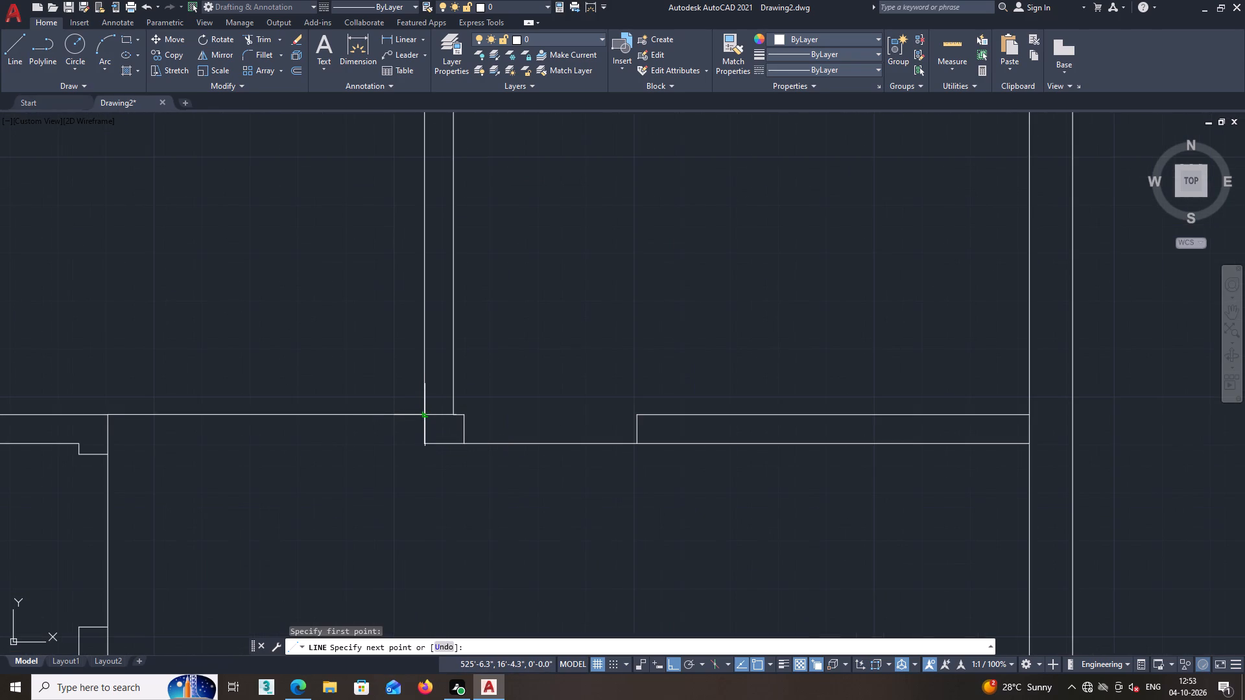
left_click(423, 415)
key("Escape")
scroll(362, 426, "down", 2)
middle_click_drag(350, 430, 381, 408)
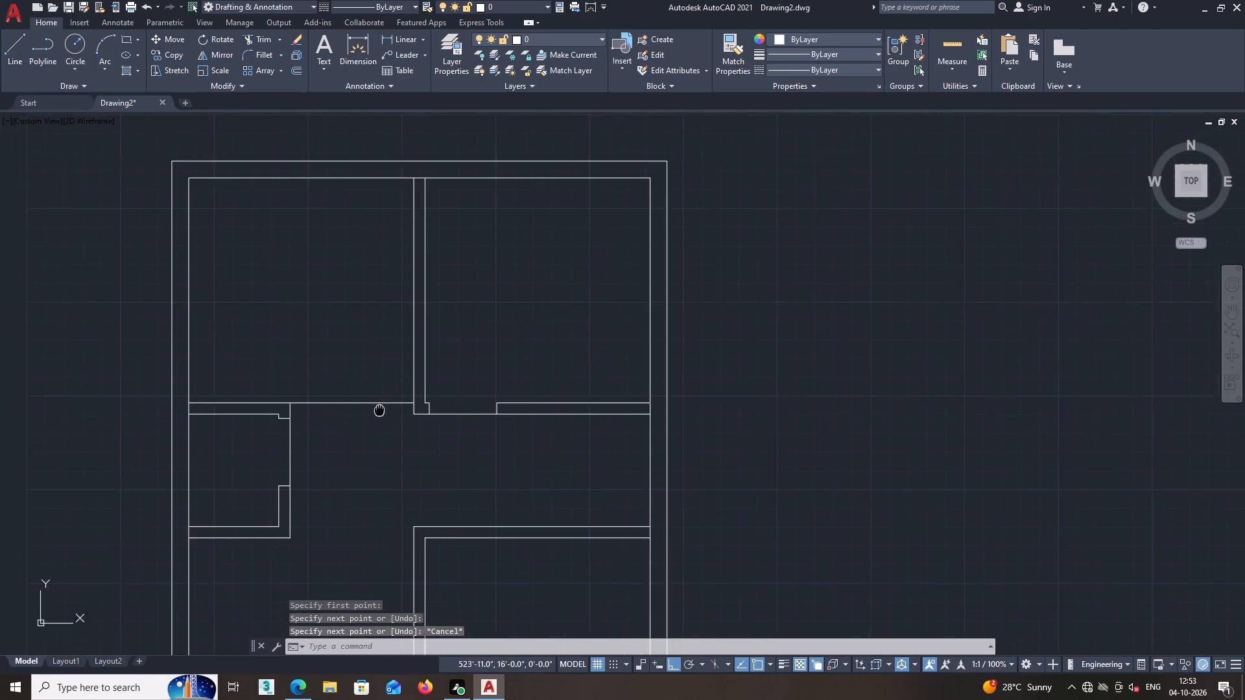
middle_click_drag(381, 408, 383, 402)
Offset the line joining the small west room to the central partition 6" to the south.
left_click(300, 72)
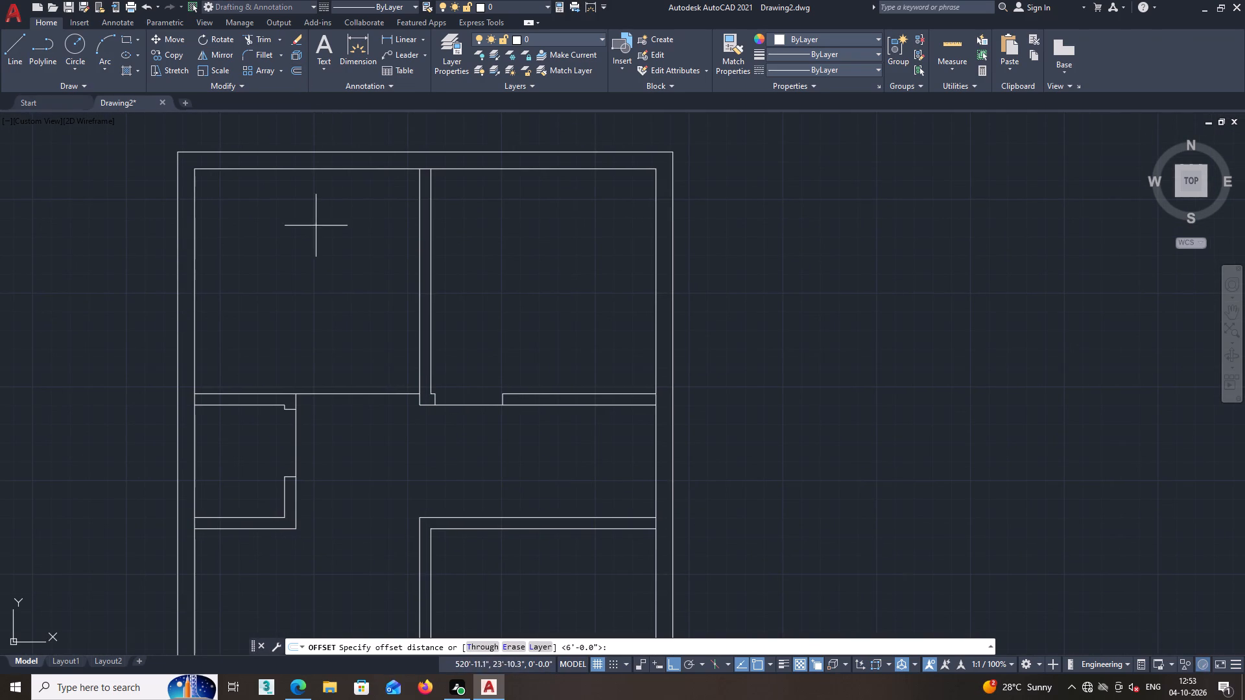
key("6")
key("Return")
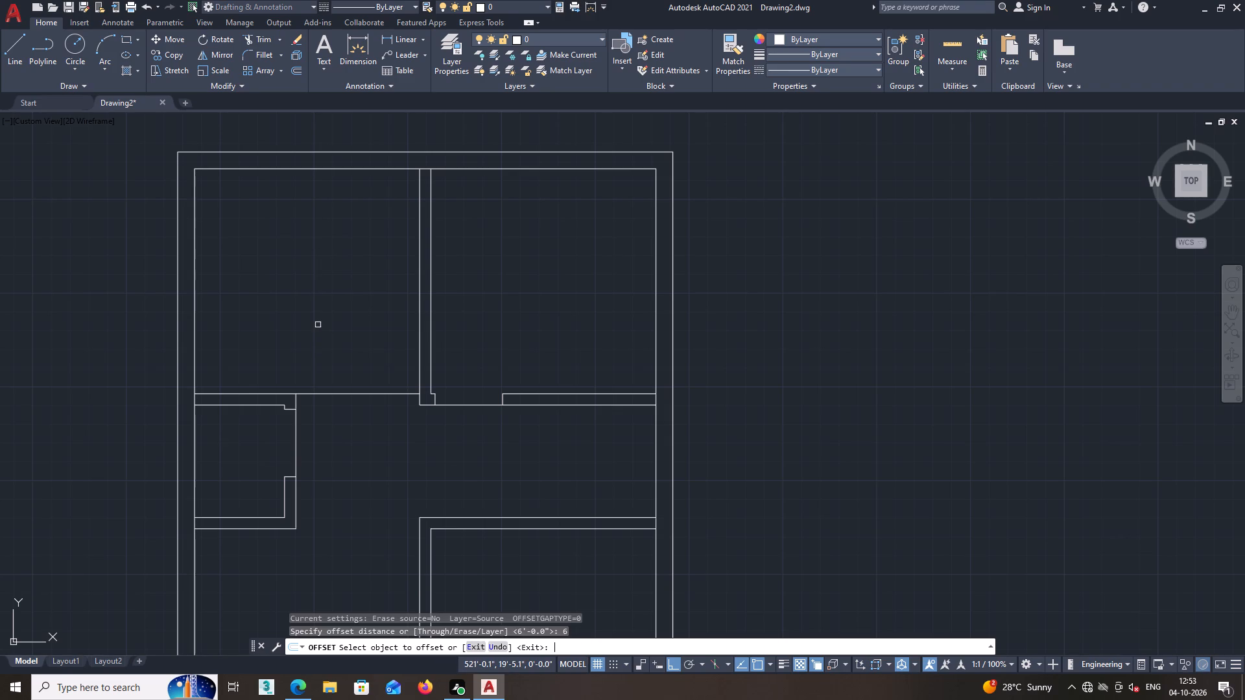
left_click(341, 394)
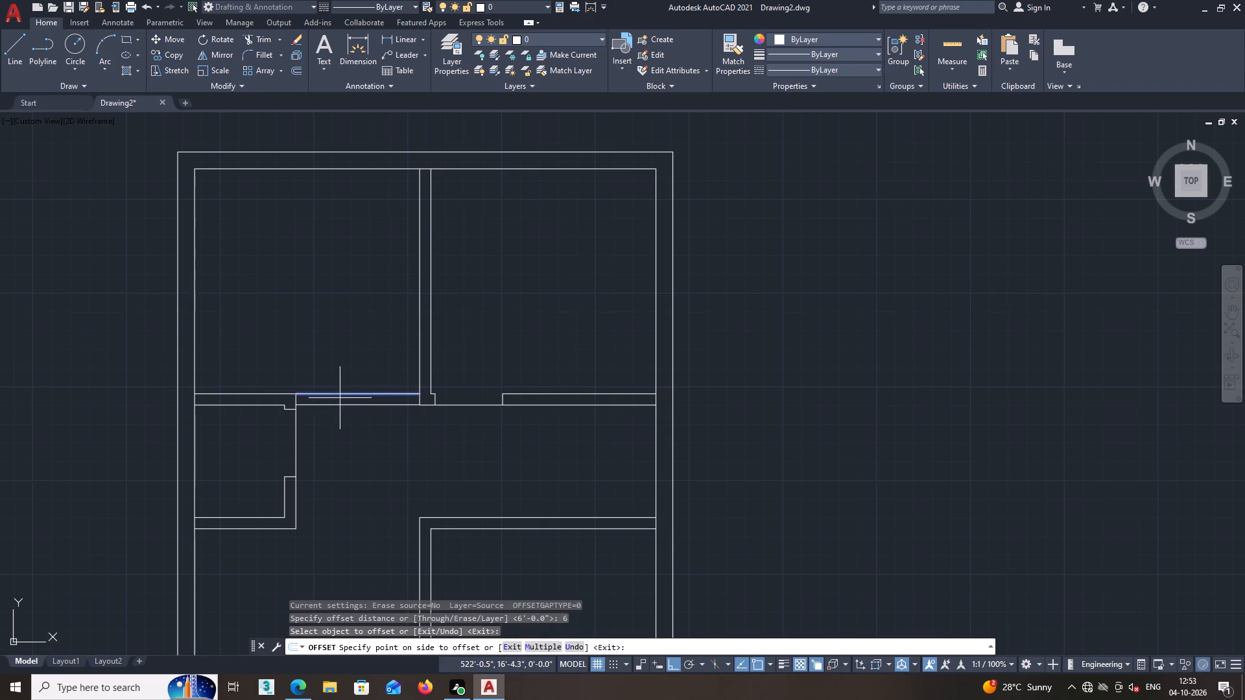
left_click(338, 408)
key("Escape")
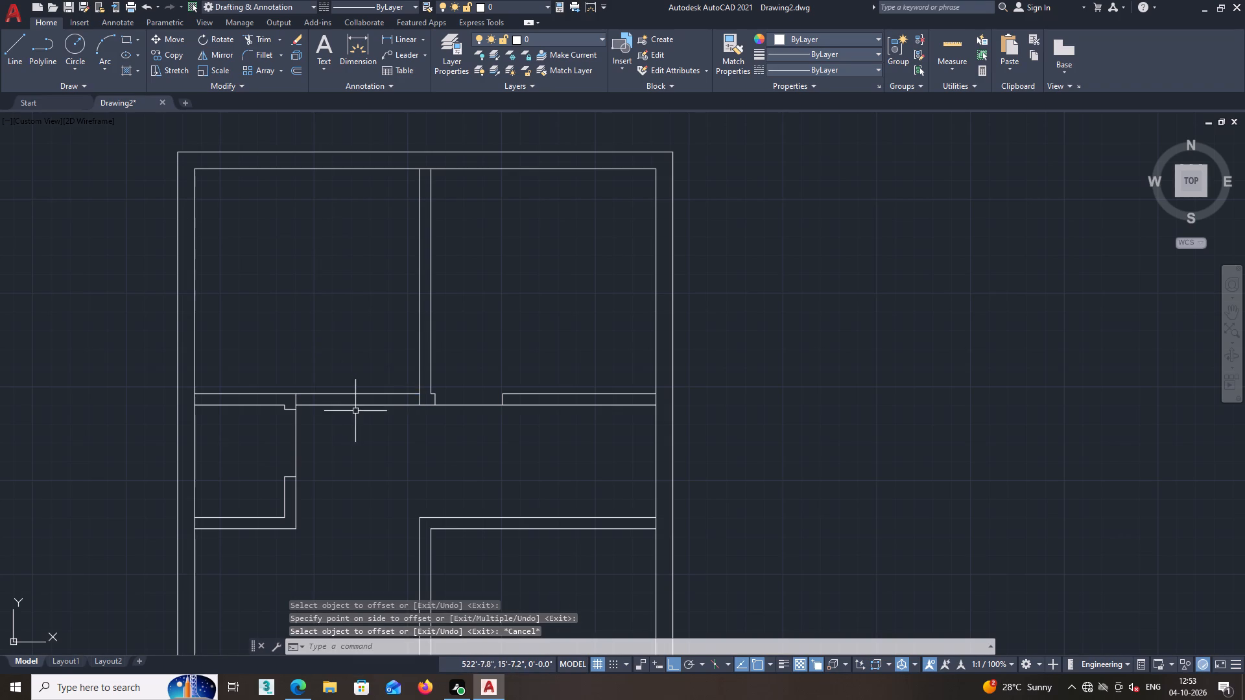
Draw a short jamb line across the new 6" wall strip, about 9" west of the central partition.
left_click(19, 41)
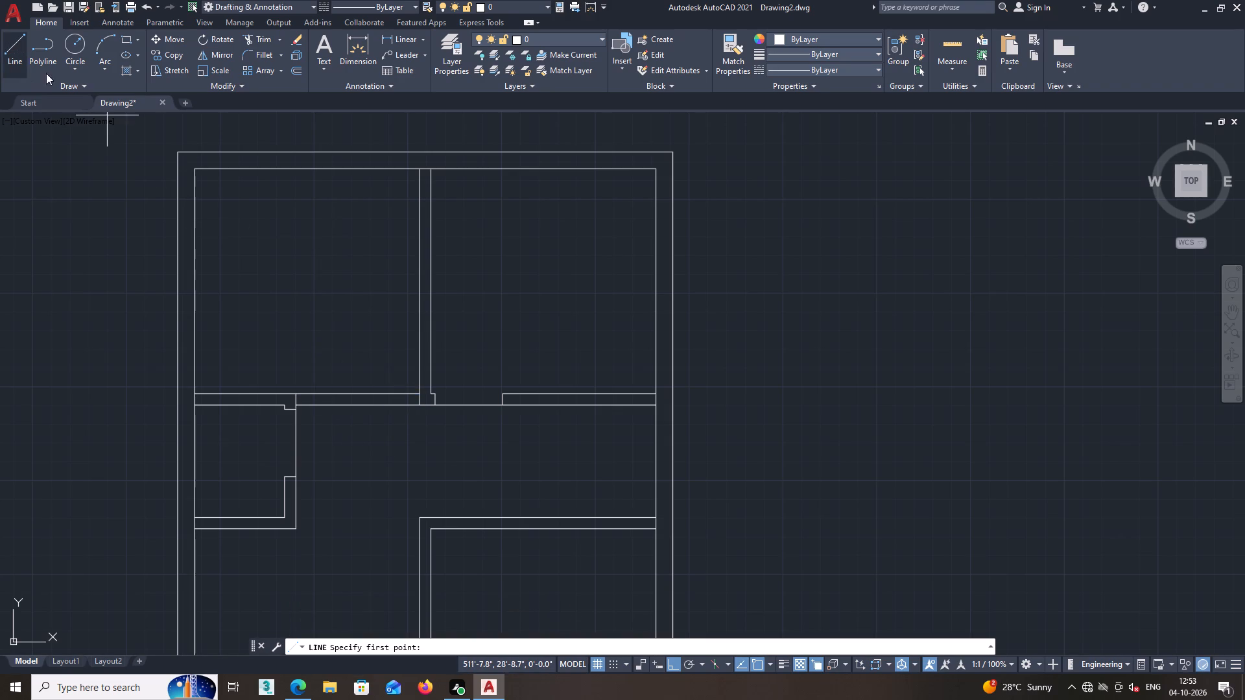
middle_click_drag(418, 428, 409, 427)
scroll(391, 410, "up", 2)
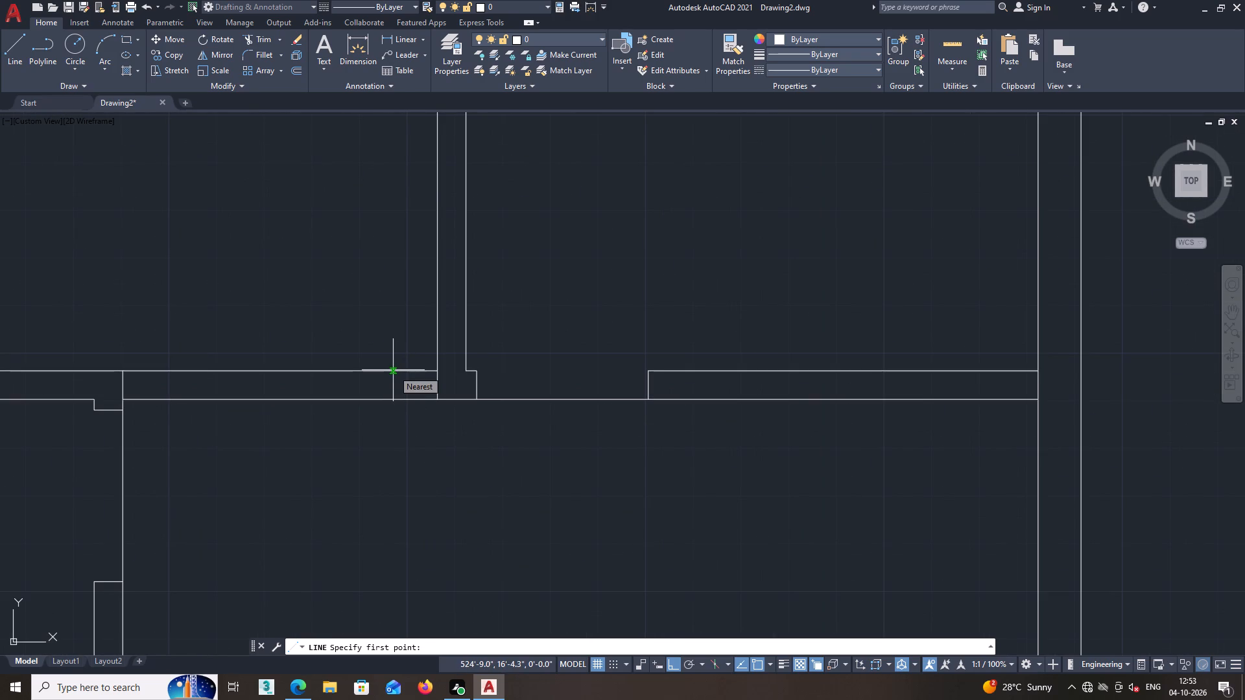
left_click(393, 370)
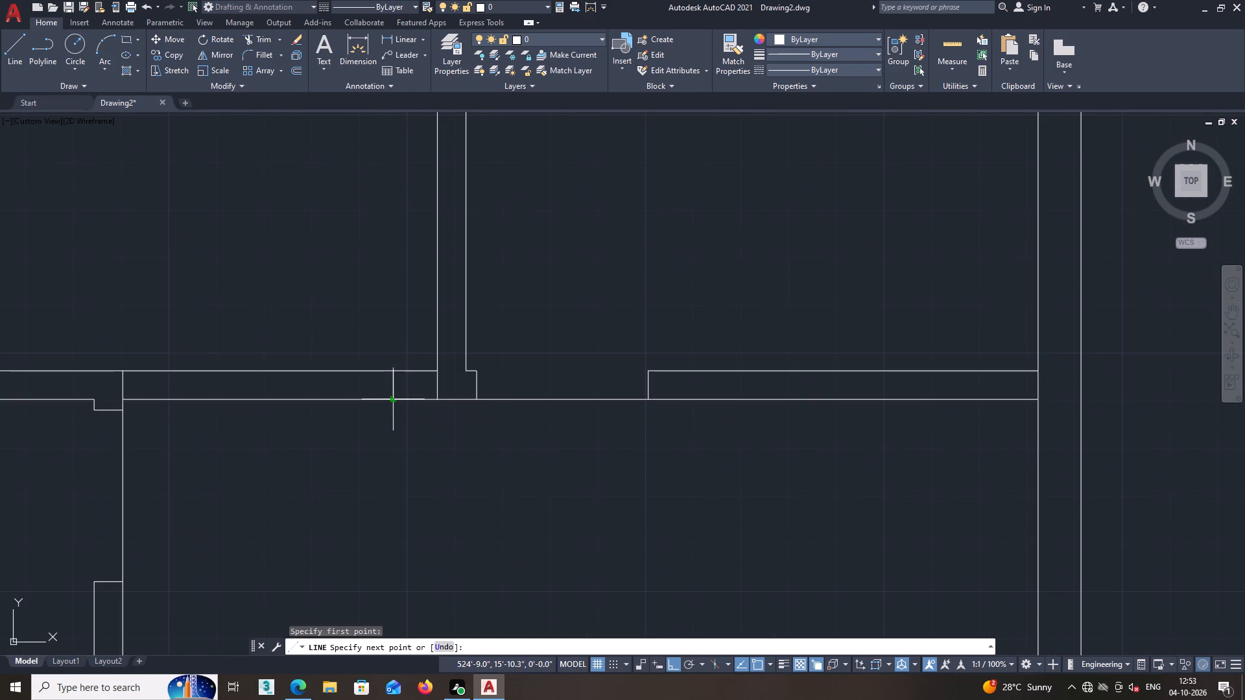
left_click(394, 401)
key("Escape")
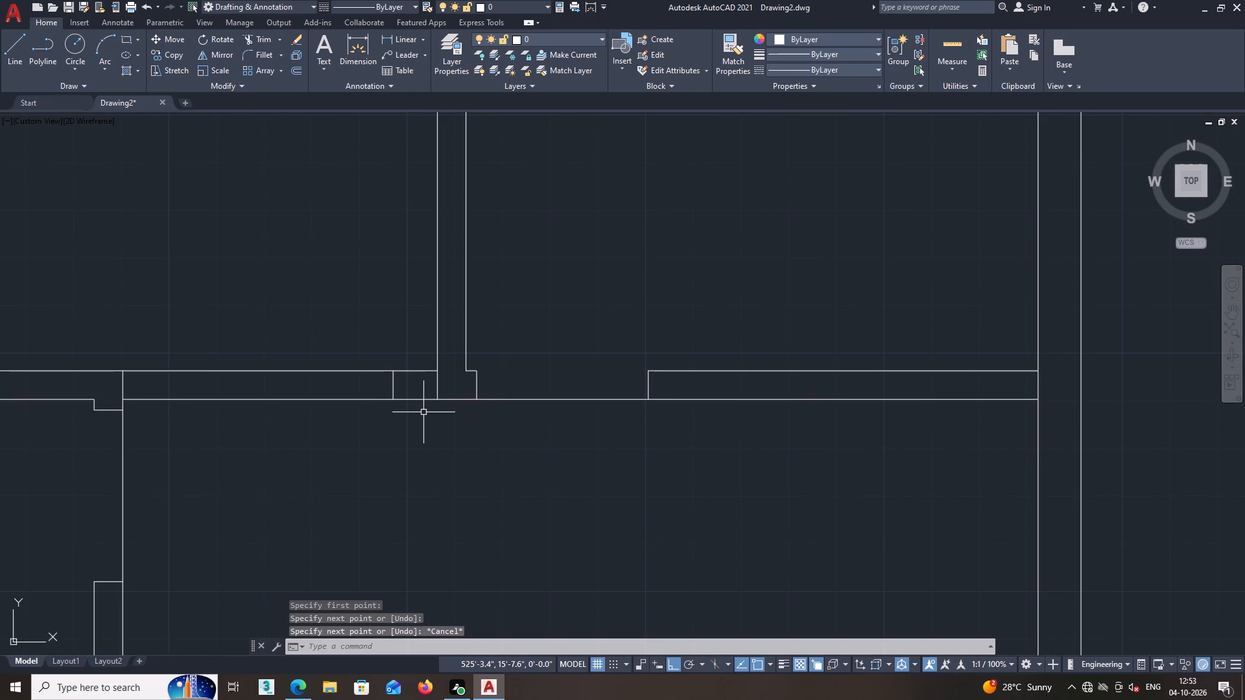
Trim the central partition line inside the wall junction and both strip lines between the new jamb and the small west room.
key("t")
key("r")
key("Return")
left_click(451, 388)
left_click(429, 385)
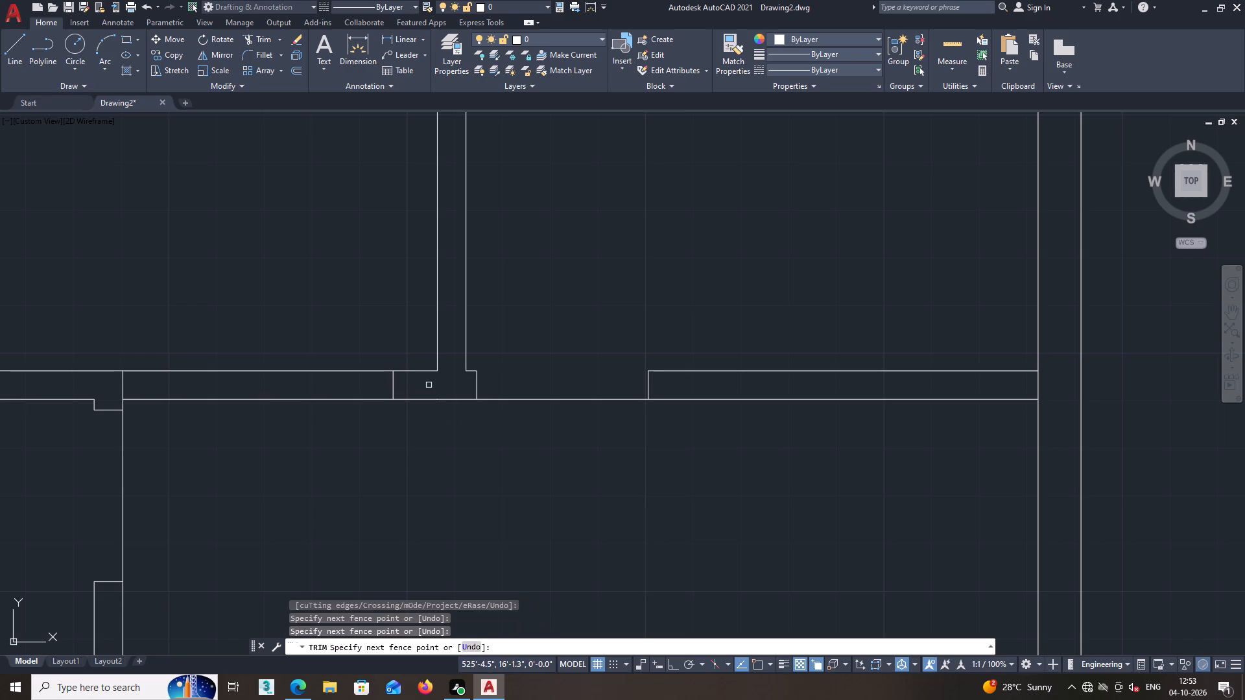
left_click(358, 339)
left_click(351, 428)
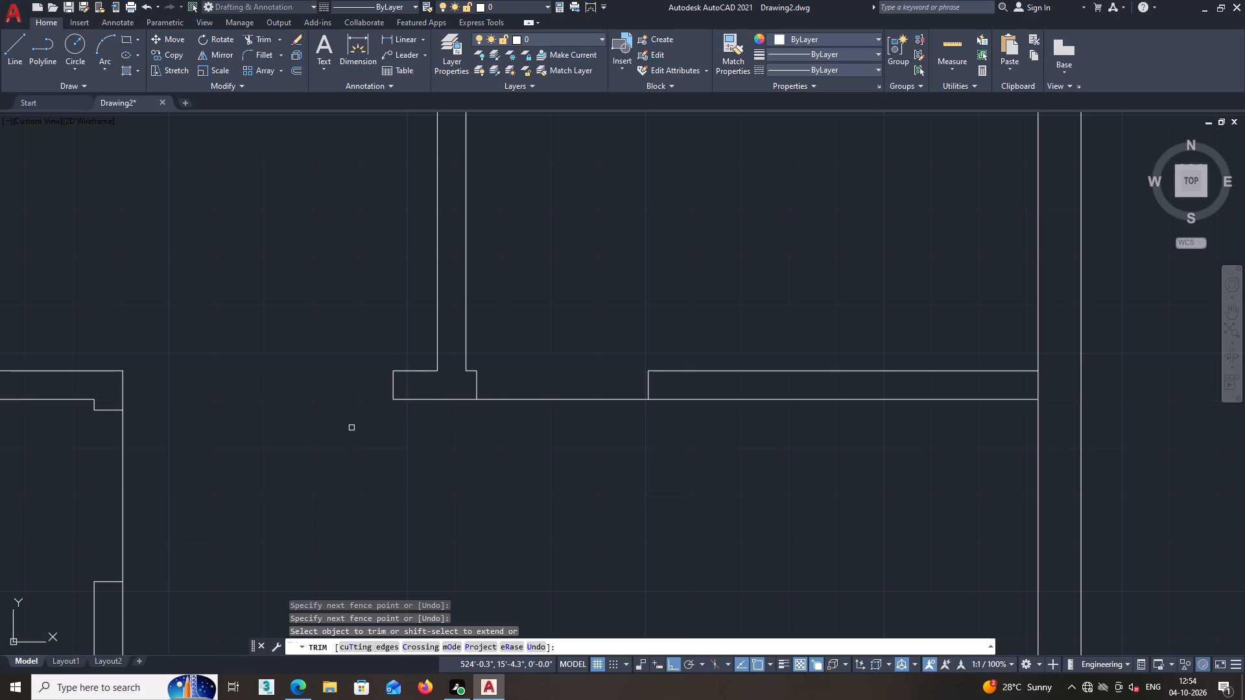
middle_click_drag(351, 423, 396, 399)
scroll(371, 417, "down", 3)
middle_click(376, 442)
middle_click_drag(377, 465, 386, 436)
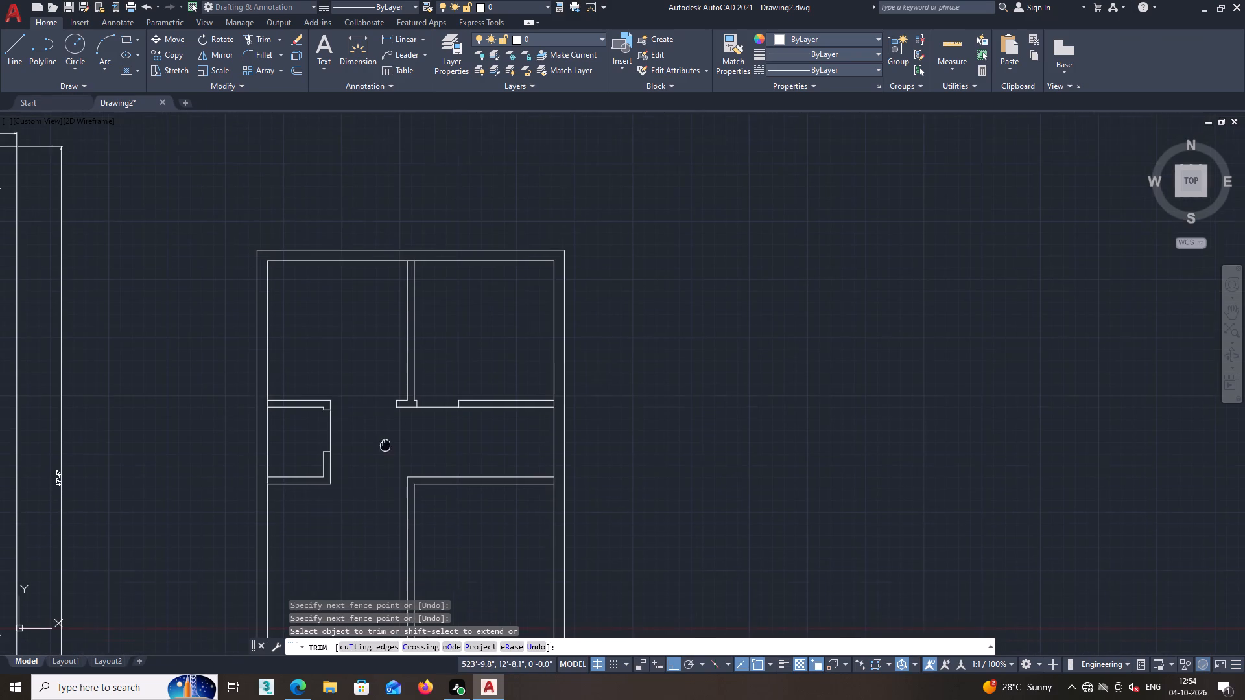
middle_click_drag(386, 436, 388, 420)
middle_click_drag(393, 423, 396, 392)
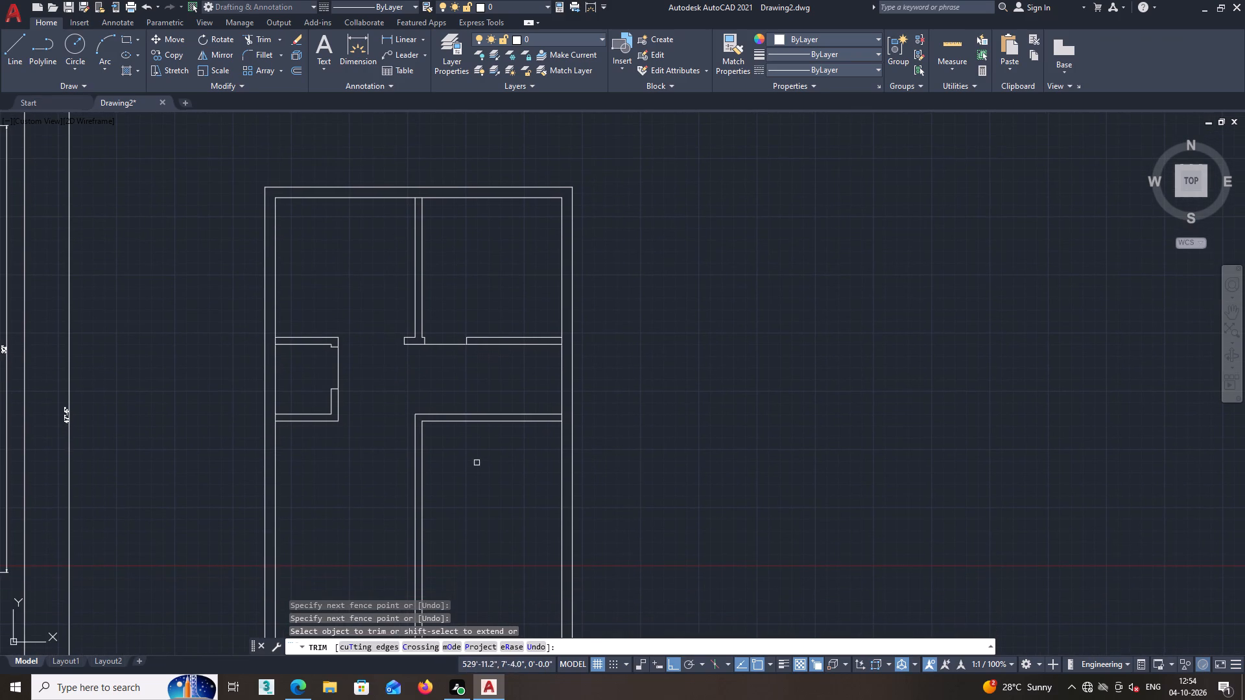
middle_click_drag(469, 457, 451, 455)
Draw a jamb line across the southern east-side cross partition, aligned with the west jamb of the door opening to the north.
left_click(21, 34)
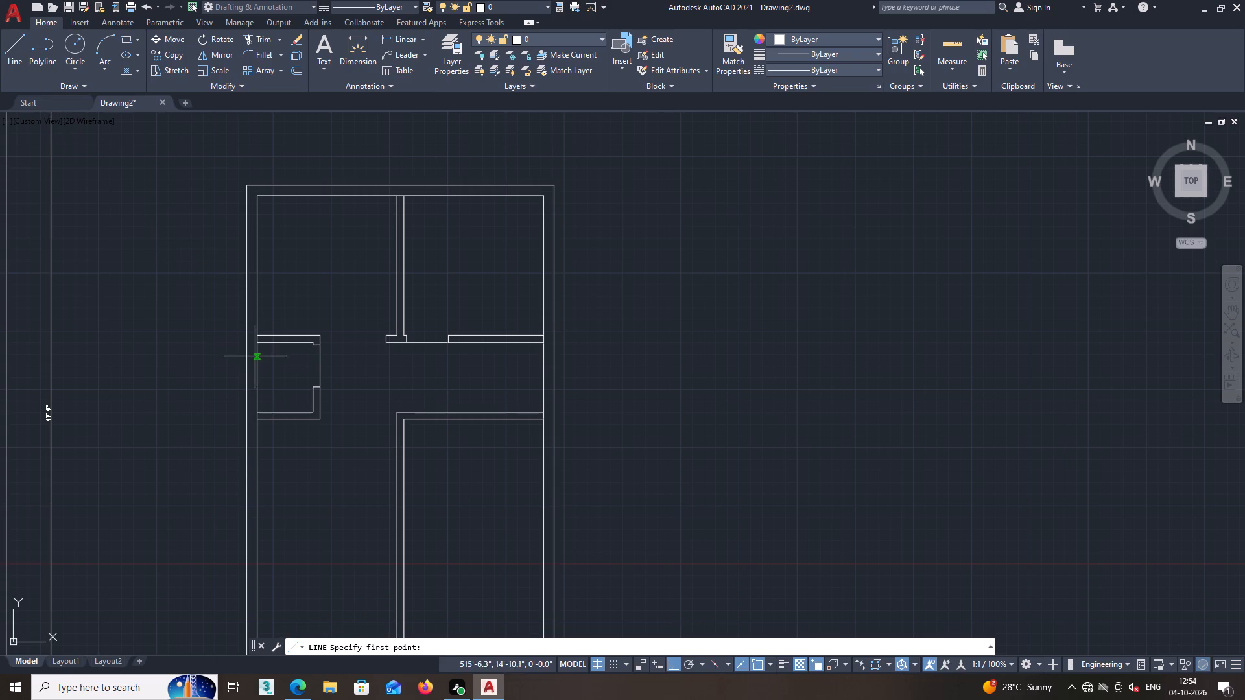
scroll(407, 430, "up", 1)
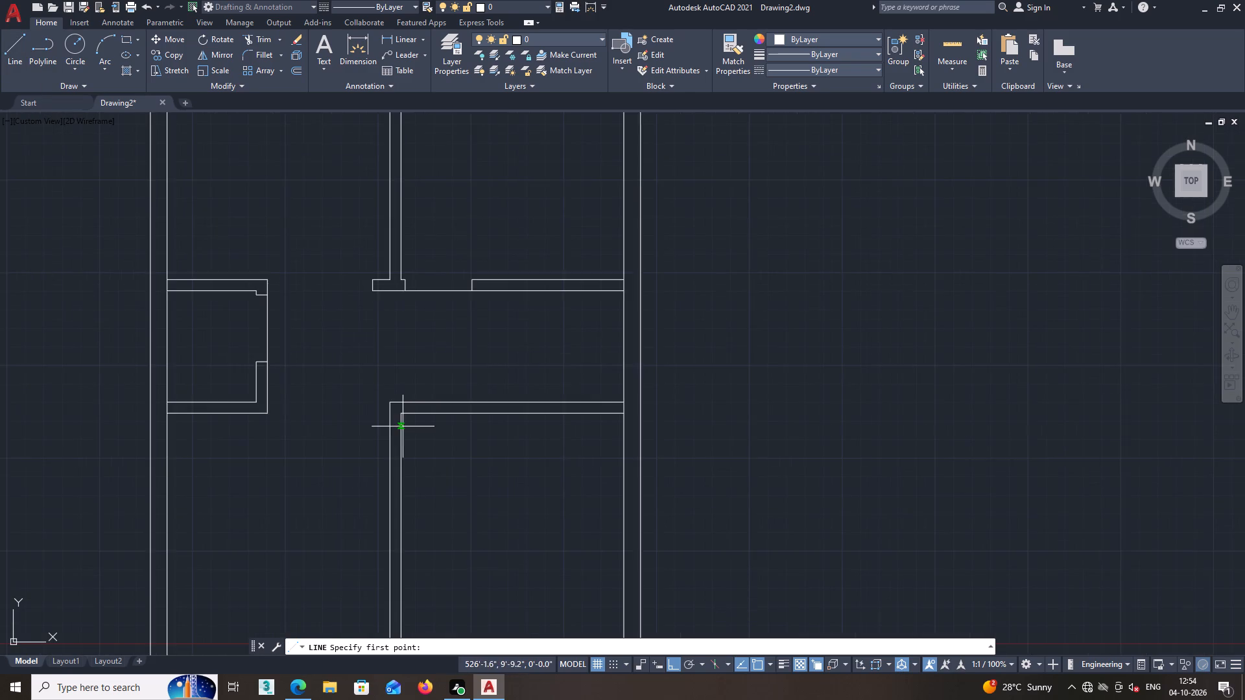
scroll(403, 418, "up", 1)
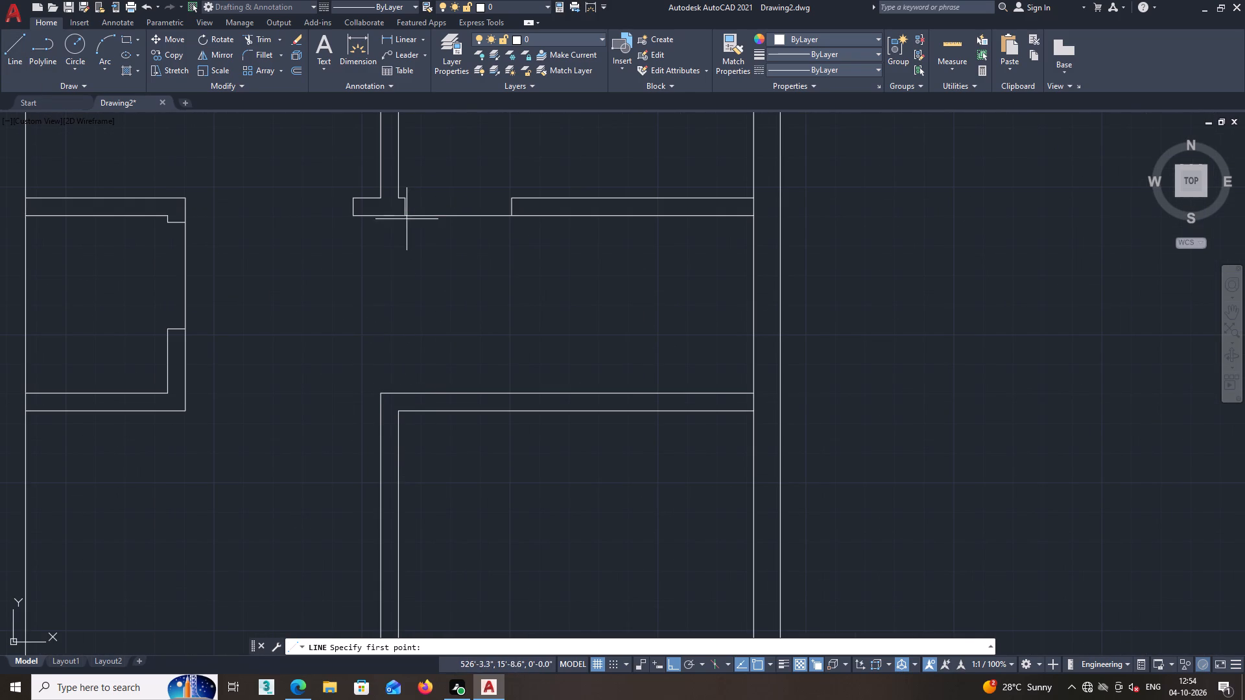
left_click(407, 393)
left_click(403, 411)
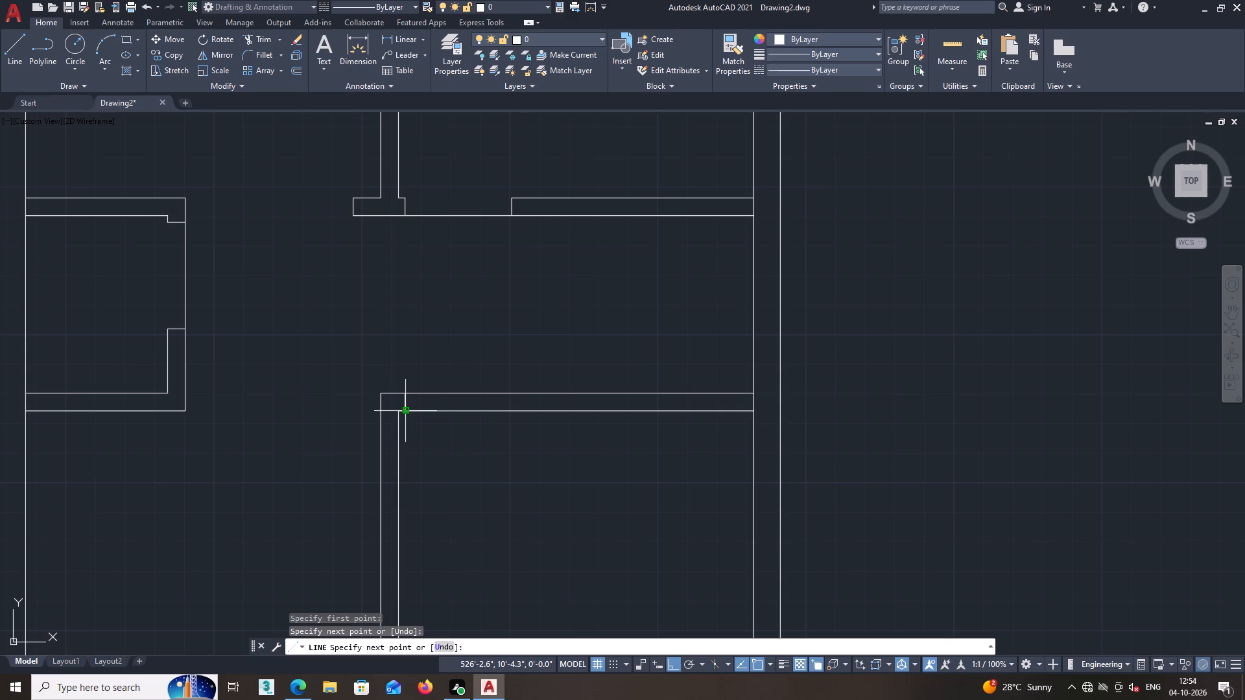
key("Escape")
middle_click_drag(441, 461, 407, 456)
scroll(412, 454, "down", 1)
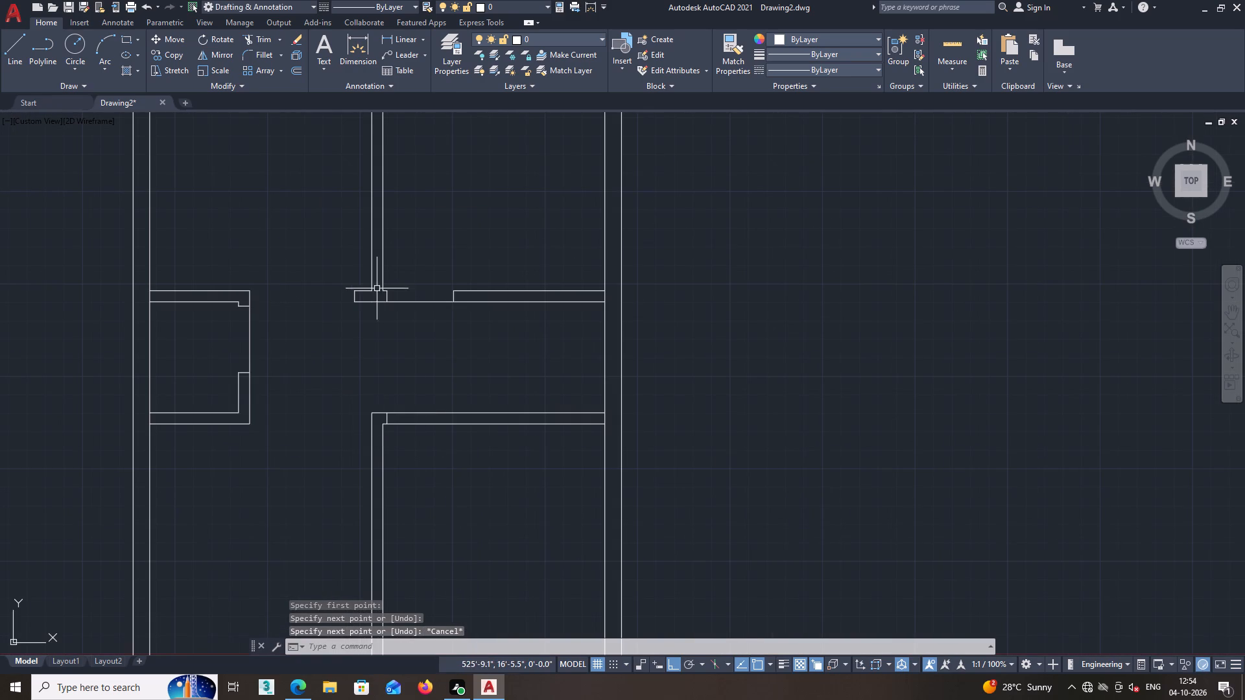
Offset the southern cross partition's jamb line 3' to the east.
left_click(294, 69)
type("3'")
key("Return")
scroll(379, 460, "up", 2)
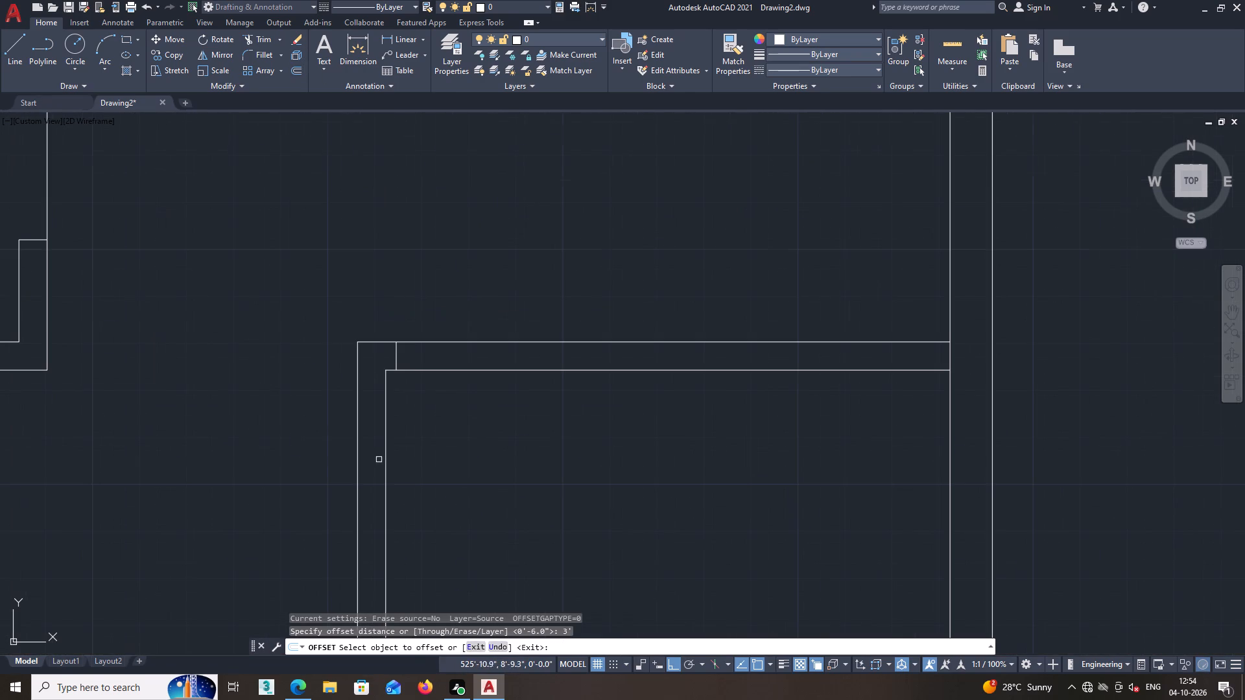
left_click(398, 360)
left_click(471, 366)
key("Escape")
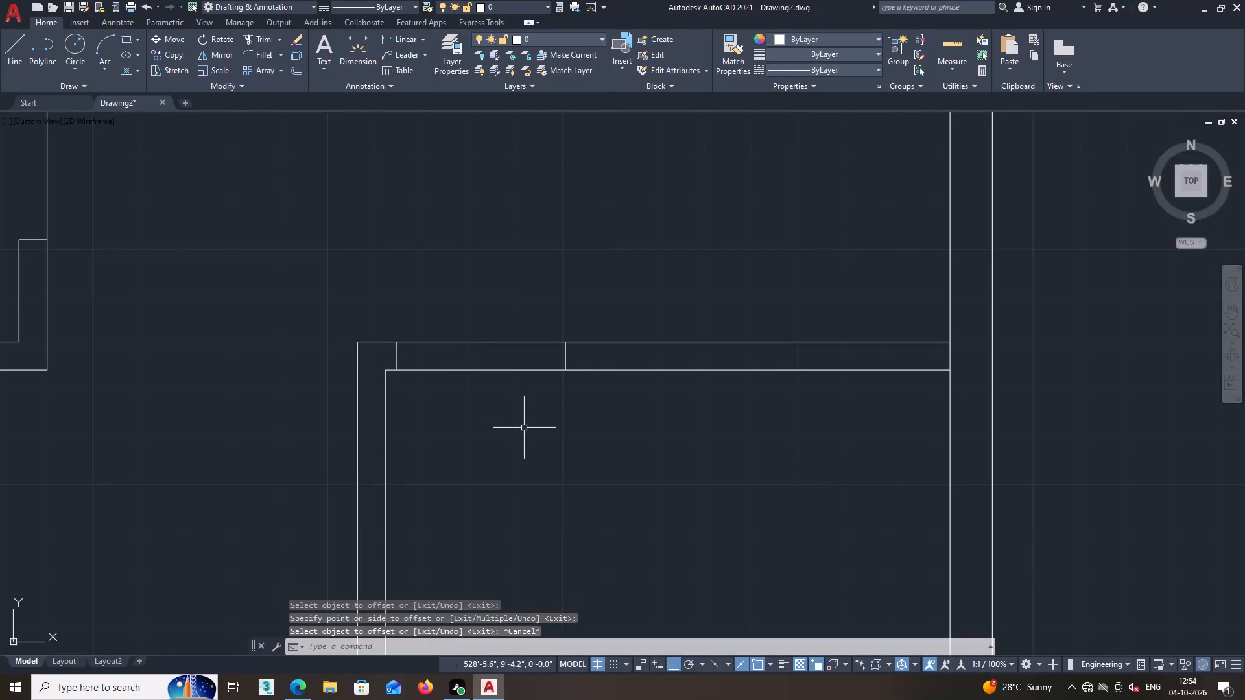
Trim the southern cross partition's lower line between its two jamb lines to form the door opening.
type("TR")
key("Return")
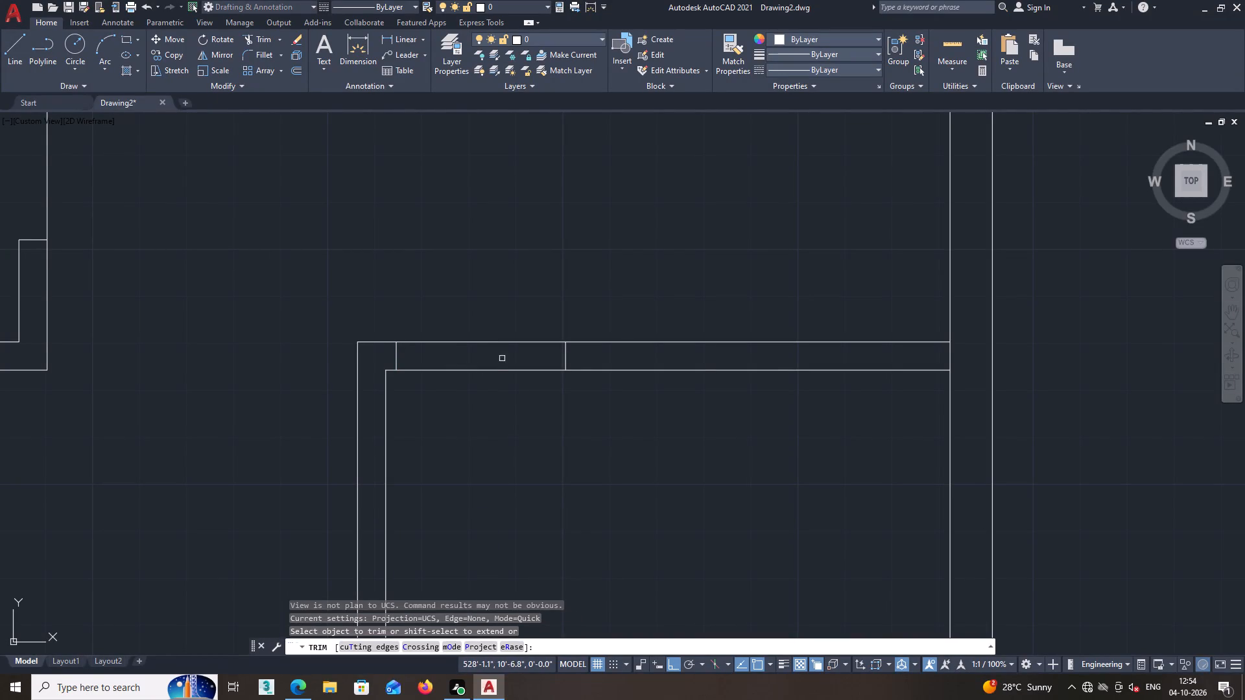
left_click(502, 358)
left_click(501, 402)
middle_click_drag(497, 404, 454, 443)
scroll(460, 445, "down", 1)
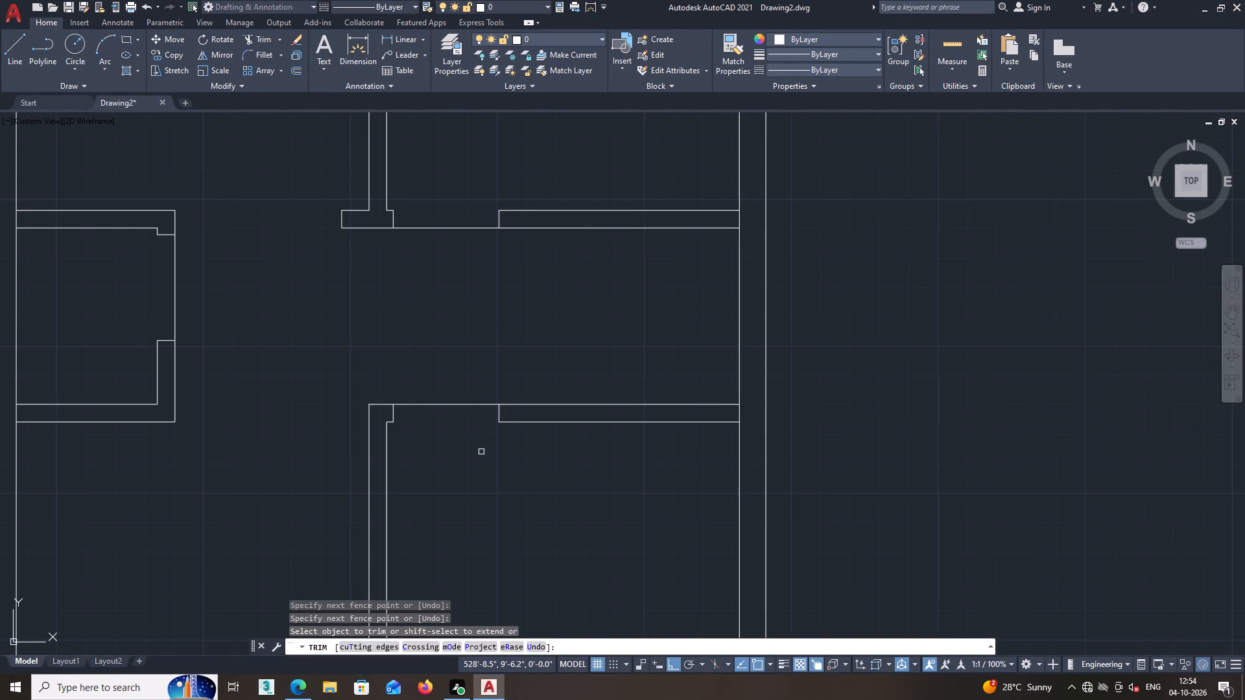
middle_click_drag(482, 451, 443, 456)
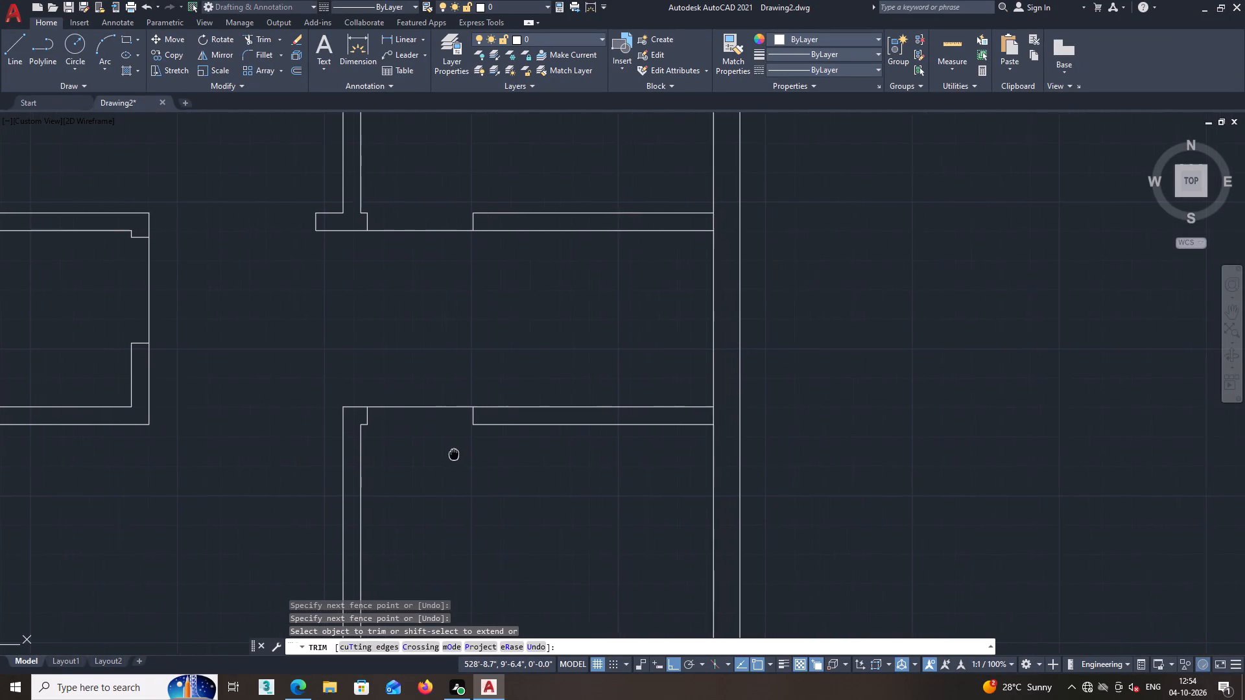
Draw a polyline along the east outer wall's inner face between the two east-side cross partitions.
middle_click_drag(443, 456, 438, 456)
middle_click_drag(482, 348, 466, 365)
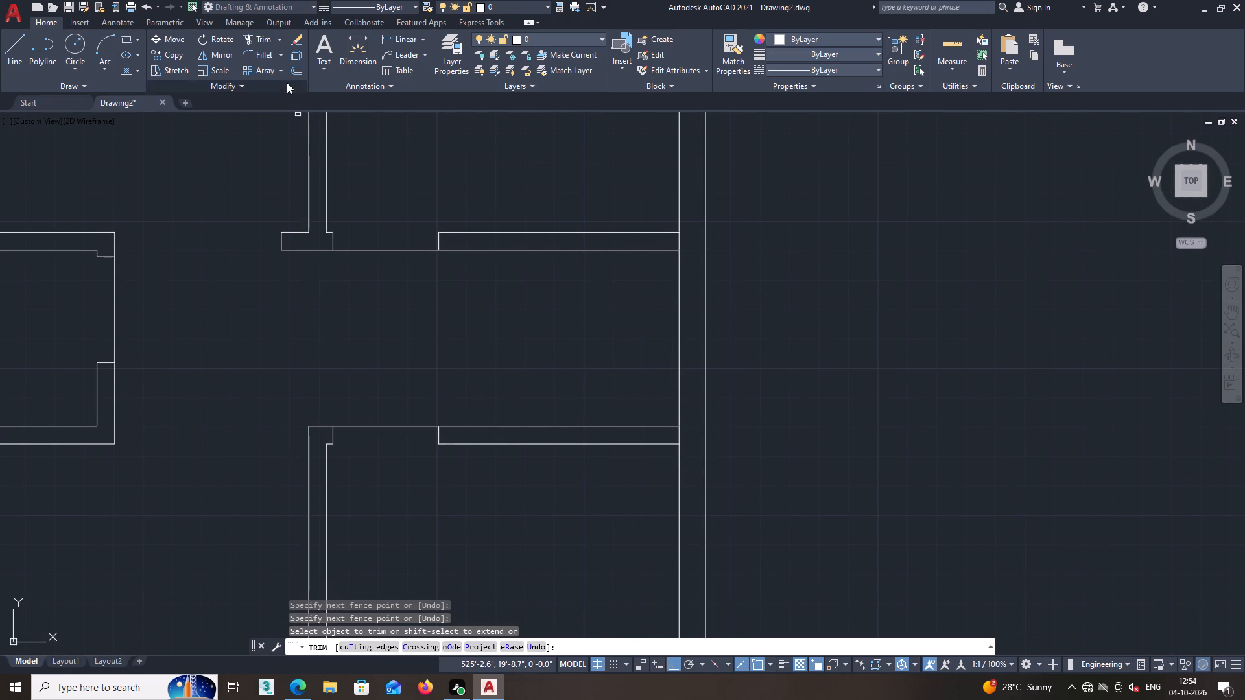
left_click(49, 43)
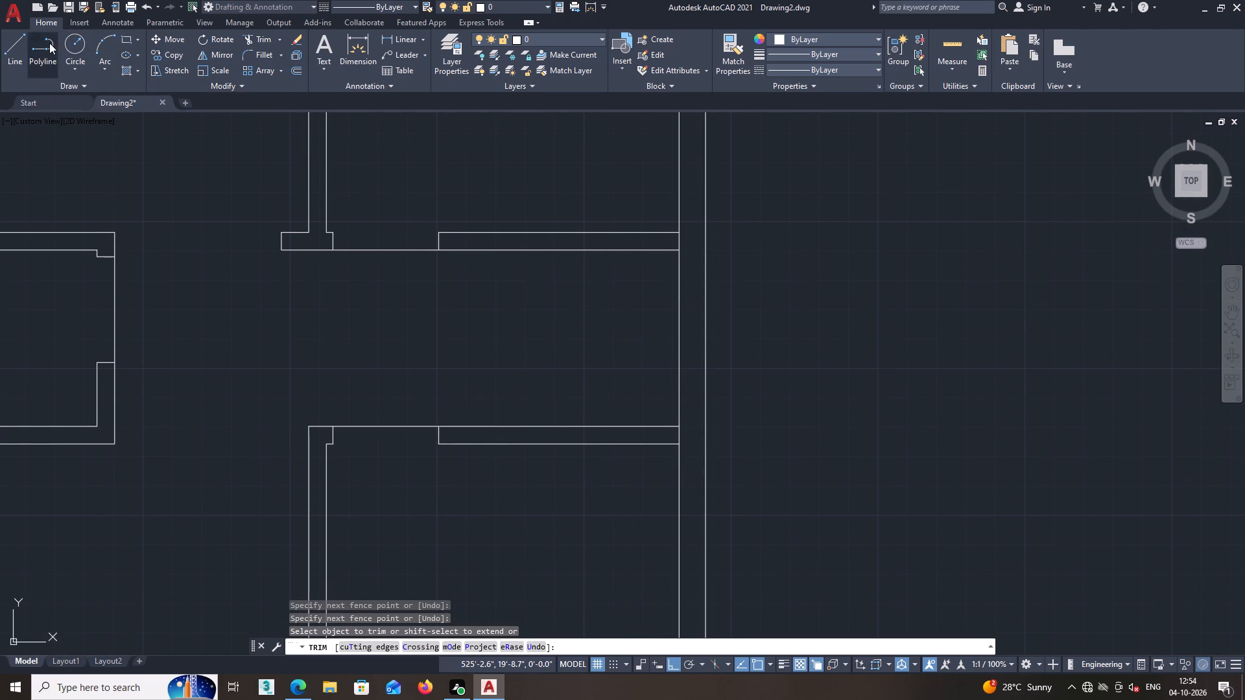
left_click(680, 248)
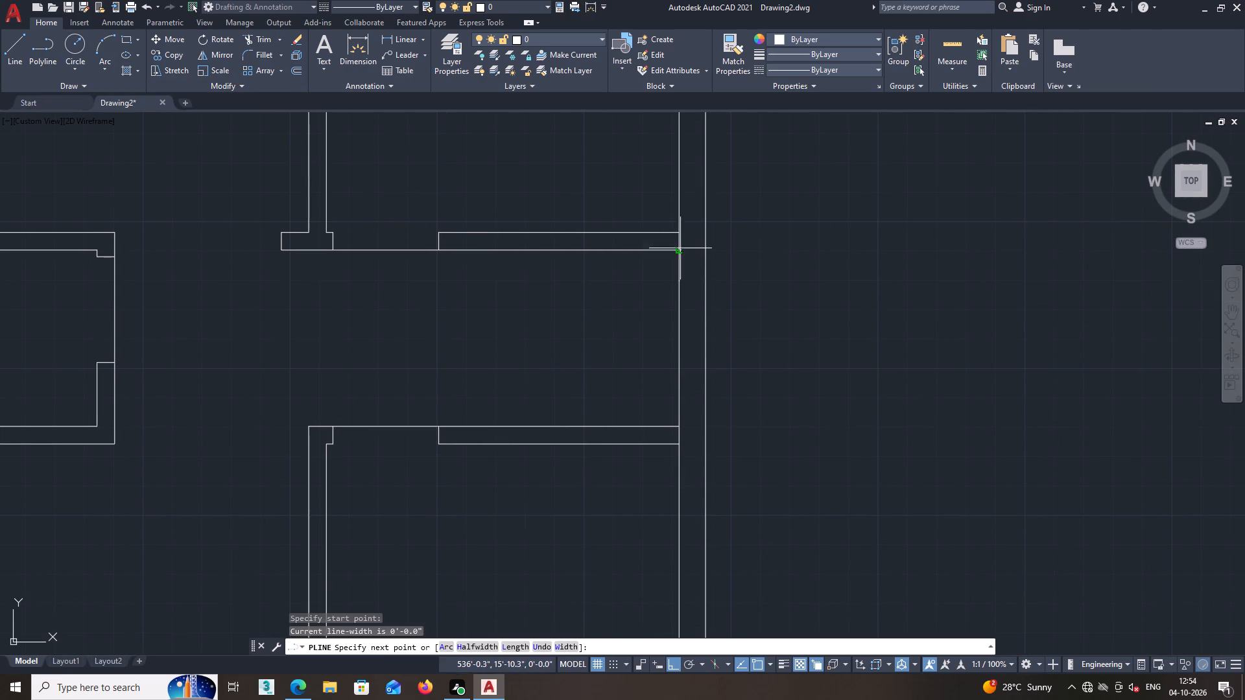
left_click(679, 426)
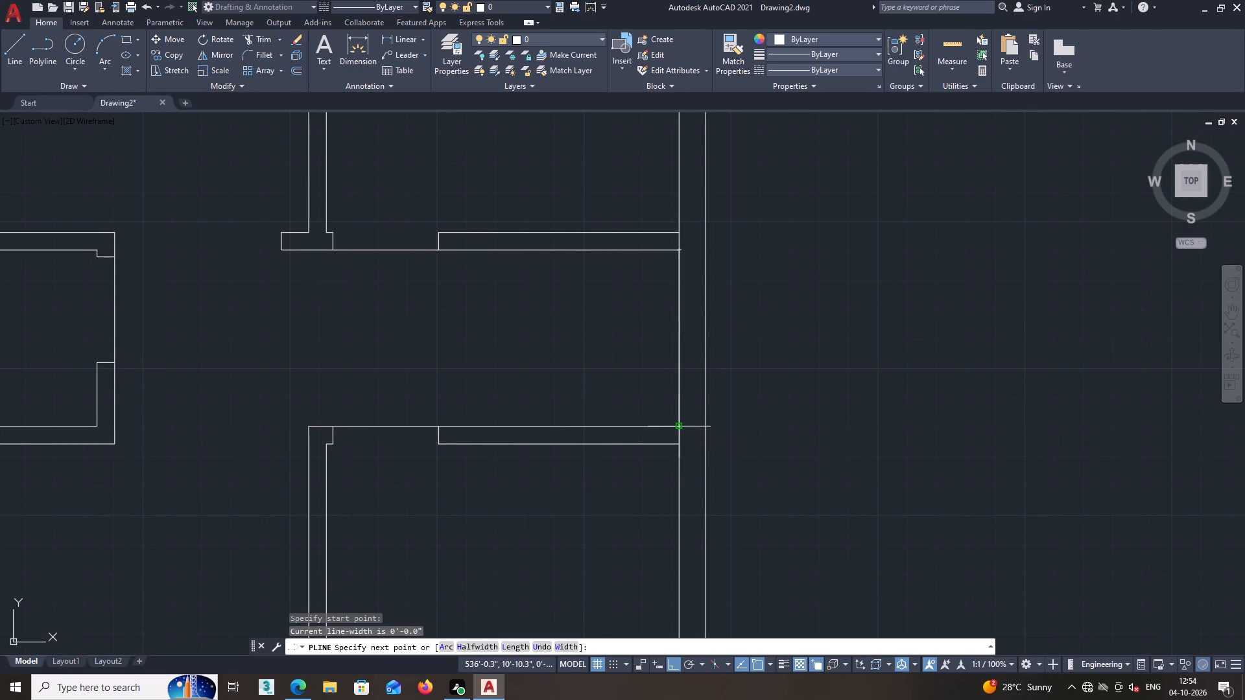
key("Escape")
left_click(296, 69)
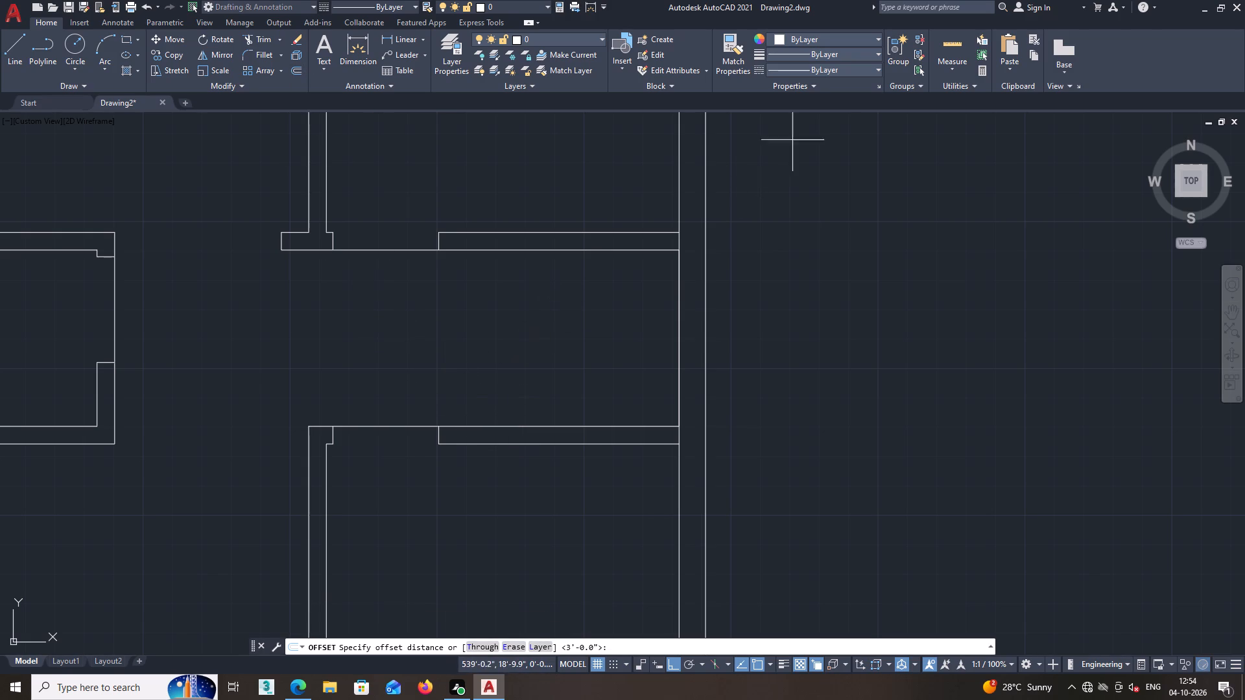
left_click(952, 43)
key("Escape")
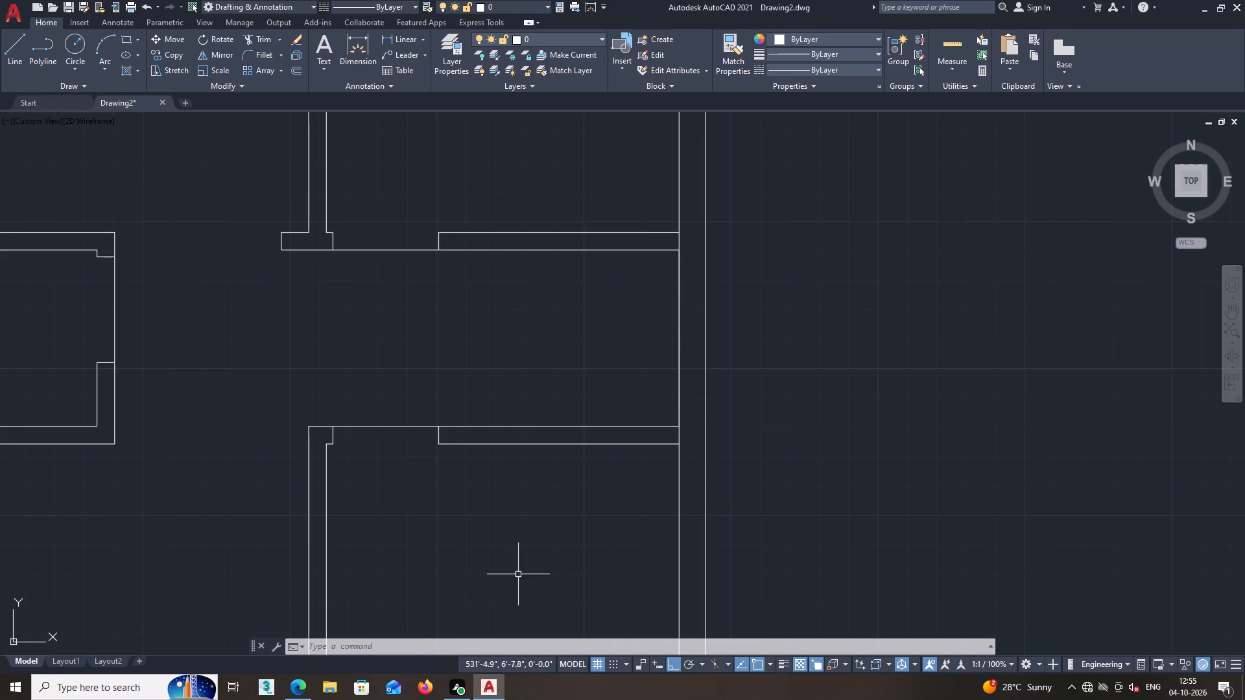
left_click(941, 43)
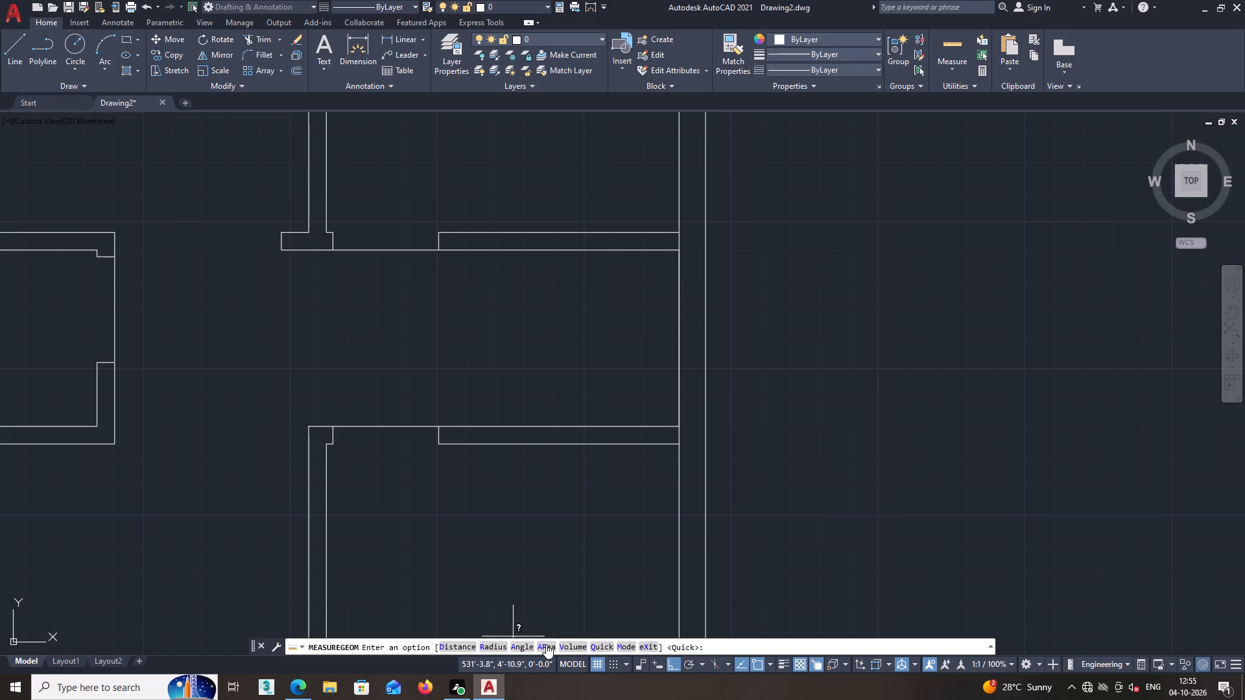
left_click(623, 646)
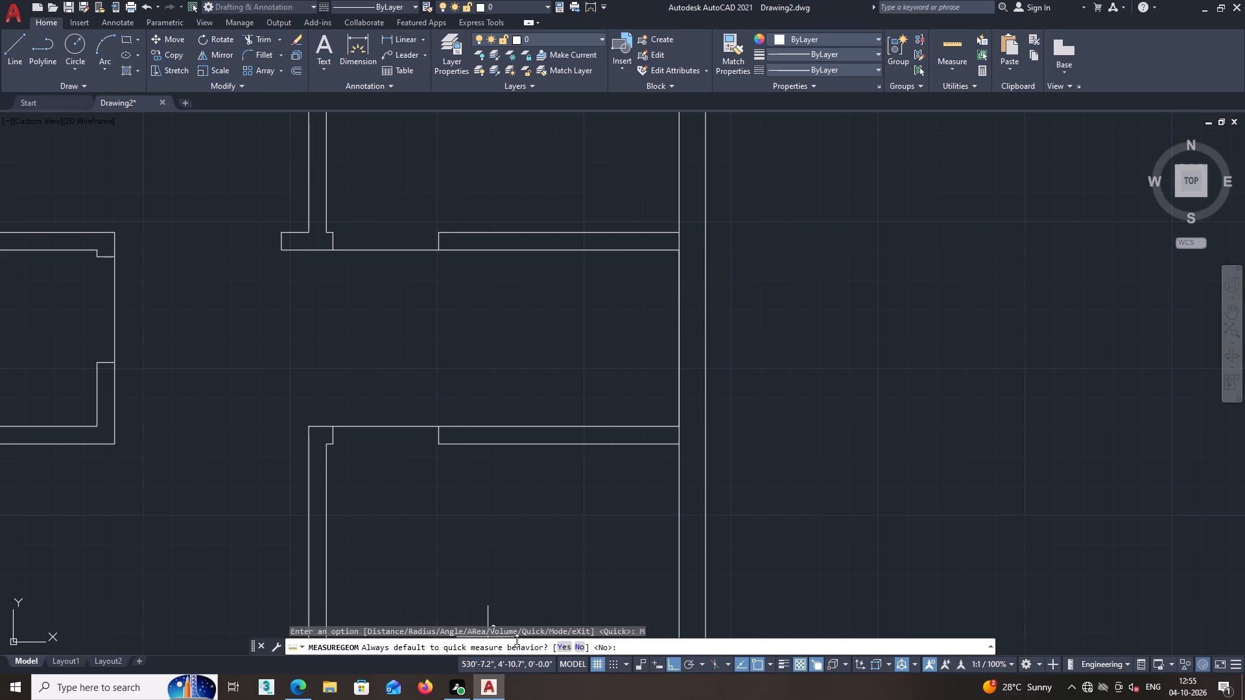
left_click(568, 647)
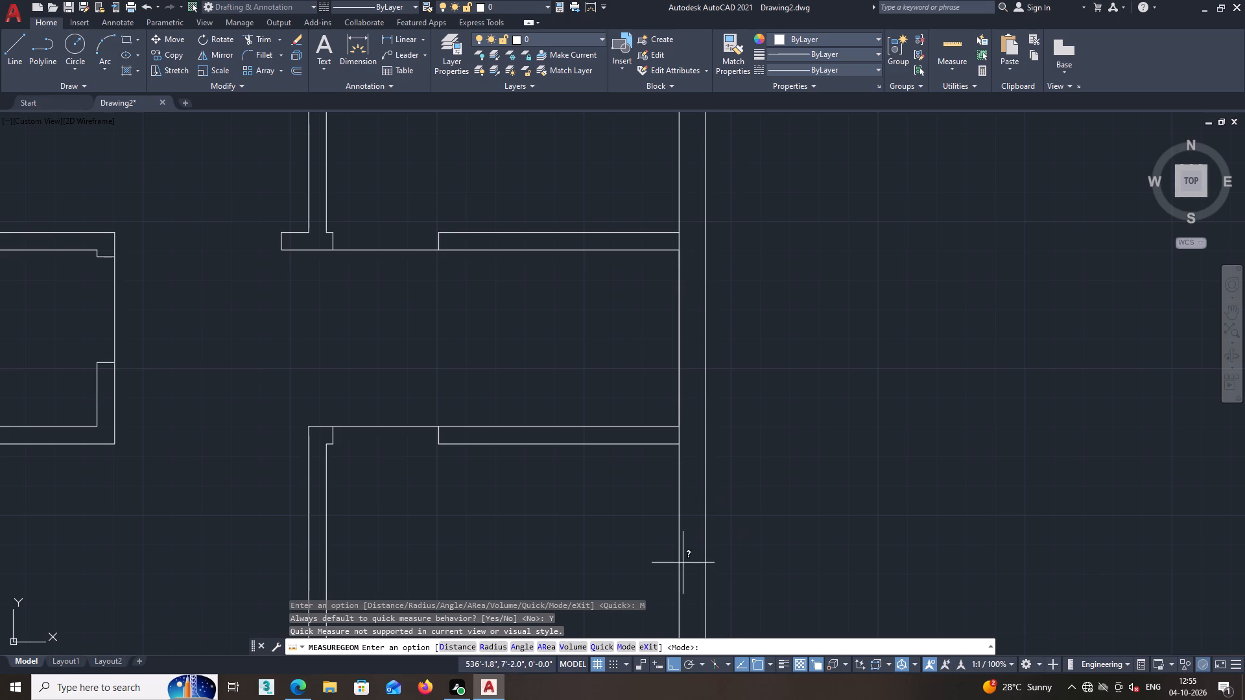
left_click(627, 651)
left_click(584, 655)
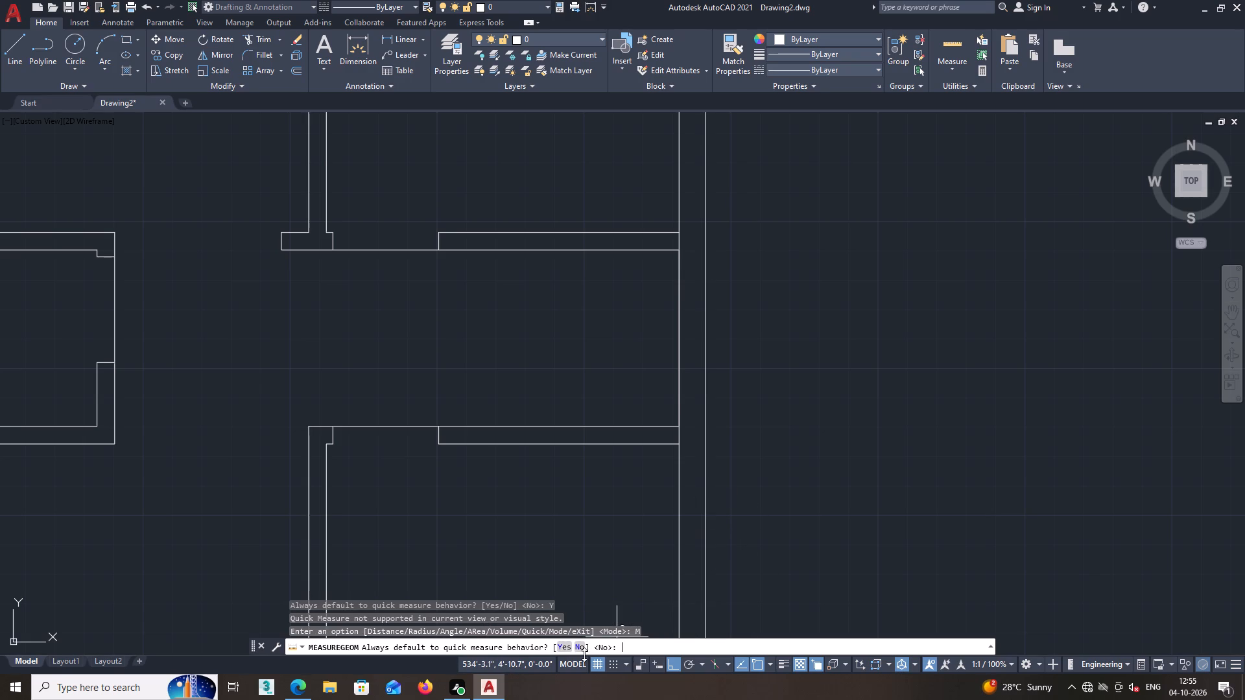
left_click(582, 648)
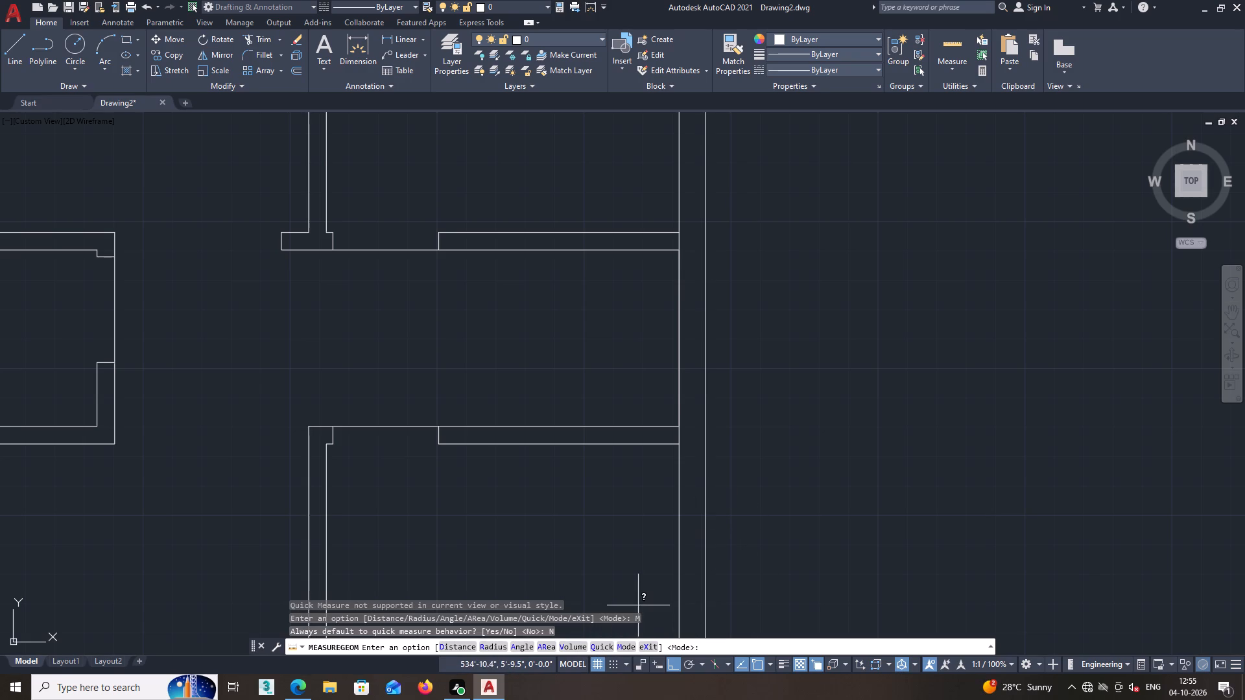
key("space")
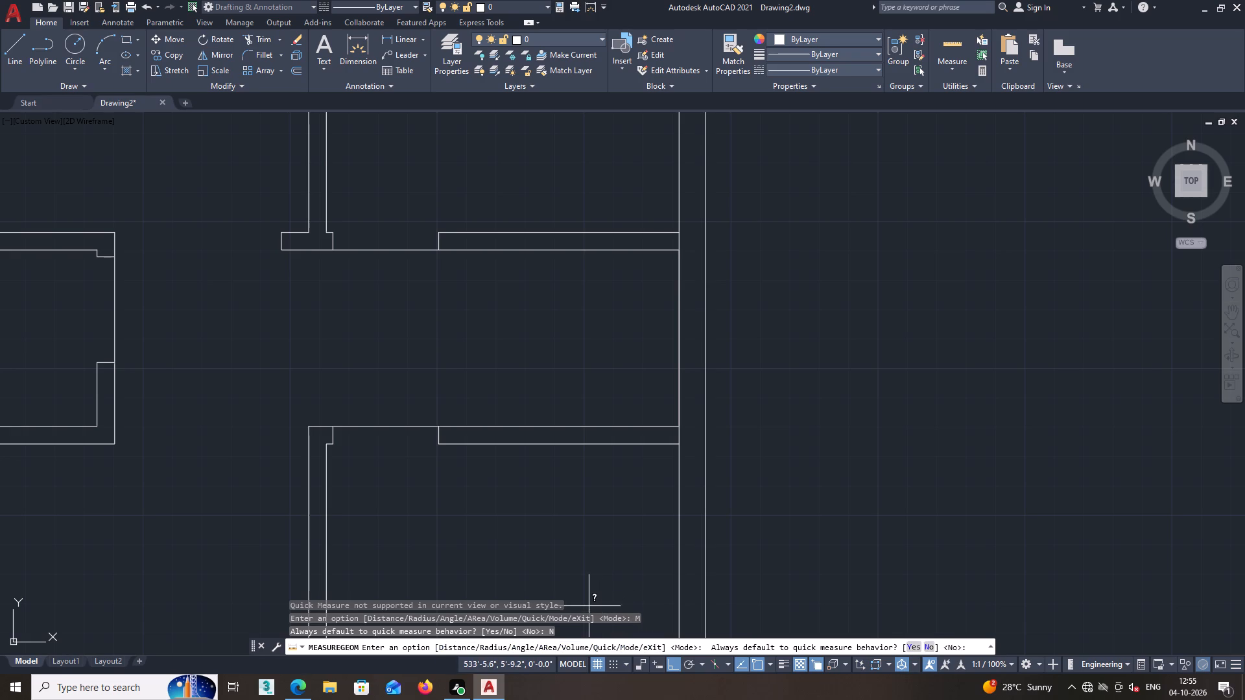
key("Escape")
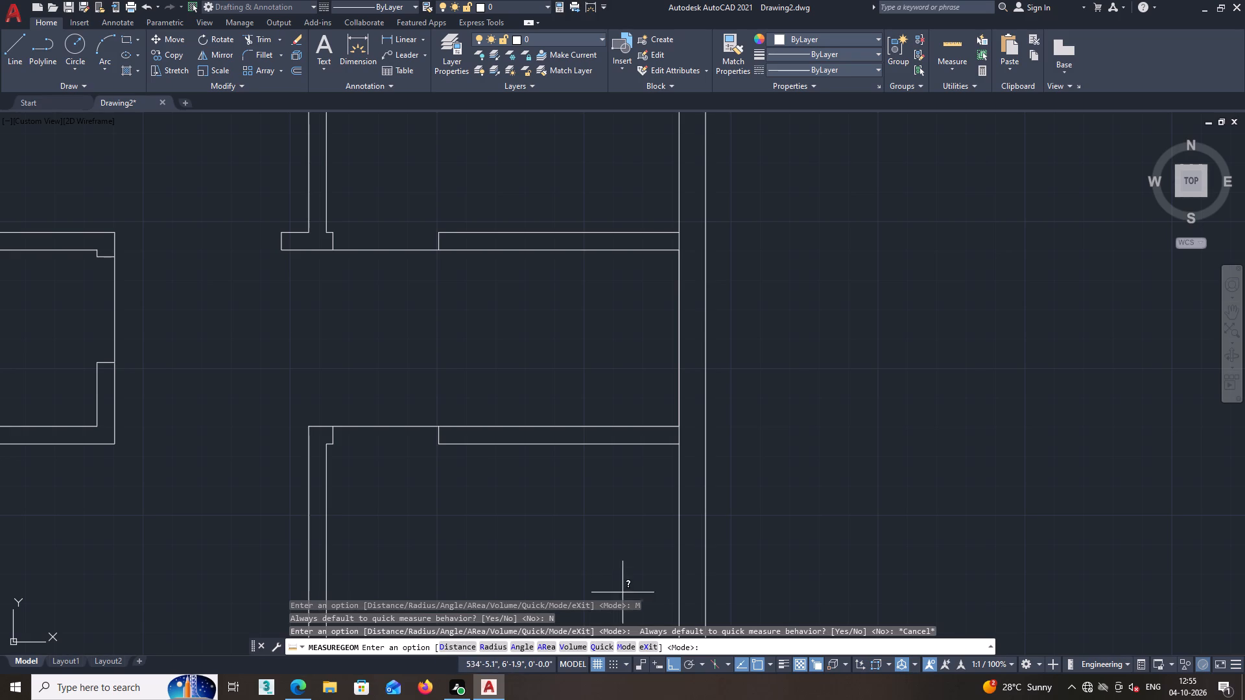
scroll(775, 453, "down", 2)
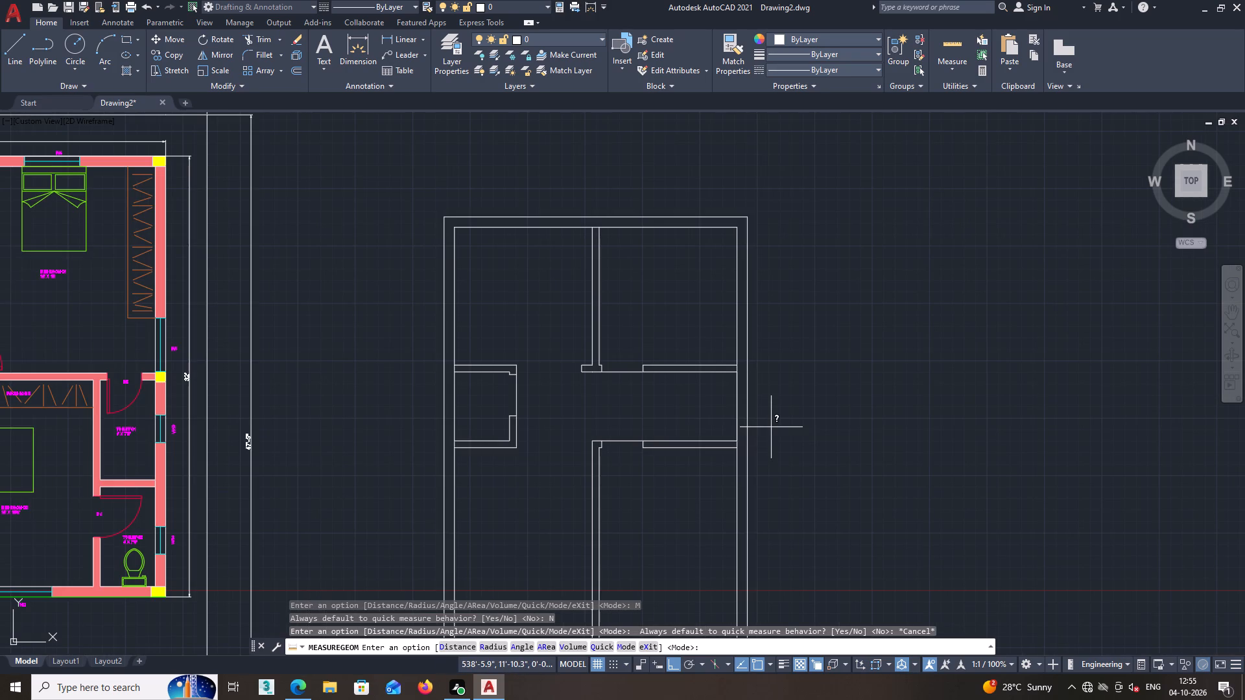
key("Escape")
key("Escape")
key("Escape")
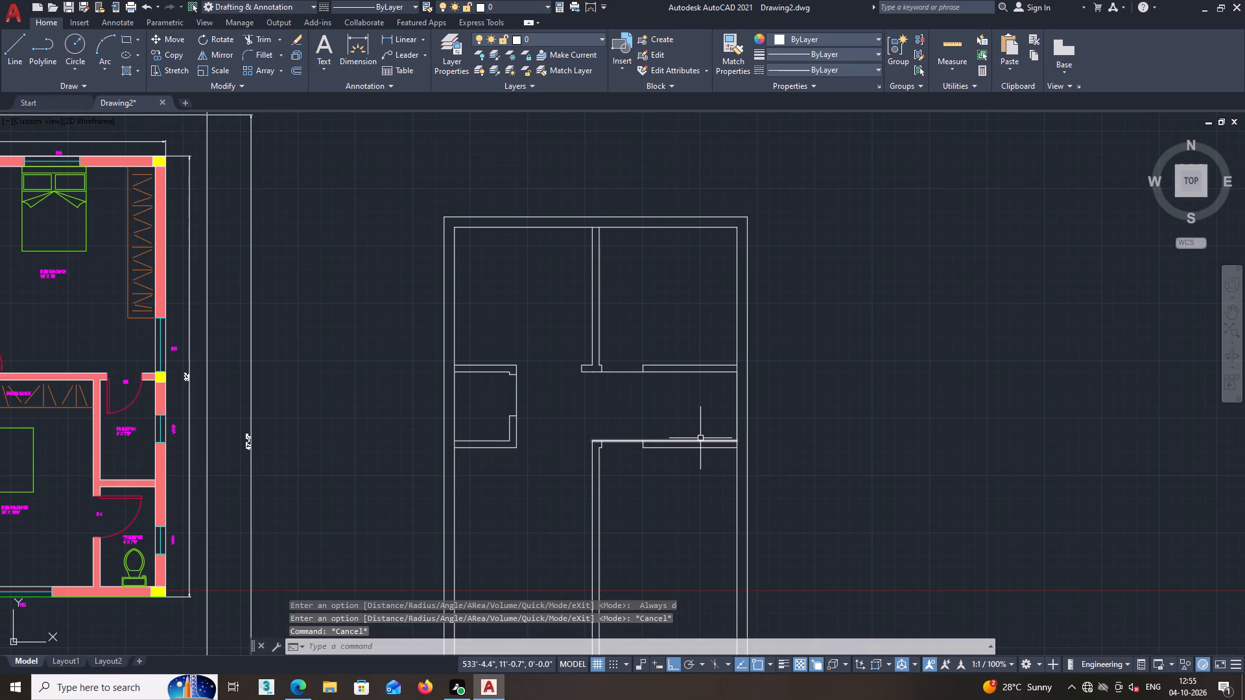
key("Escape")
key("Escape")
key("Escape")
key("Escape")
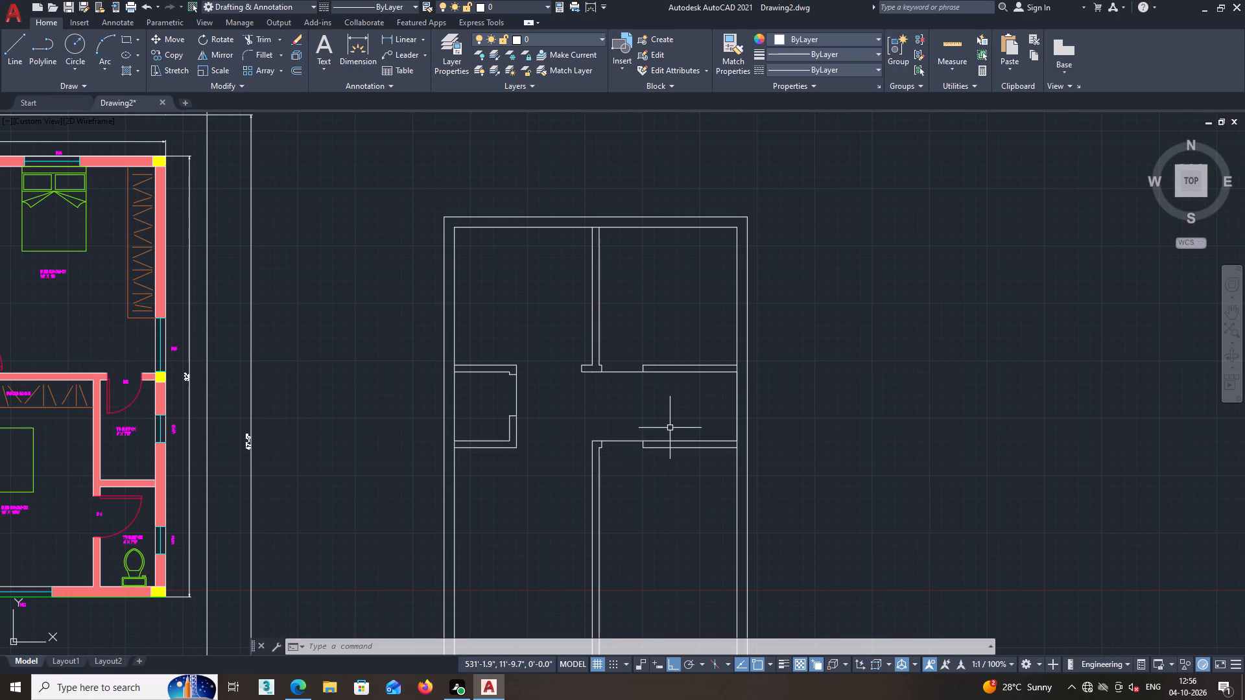
Offset the new polyline on the east wall's inner face 6' to the west.
middle_click_drag(654, 367, 620, 340)
scroll(683, 226, "up", 2)
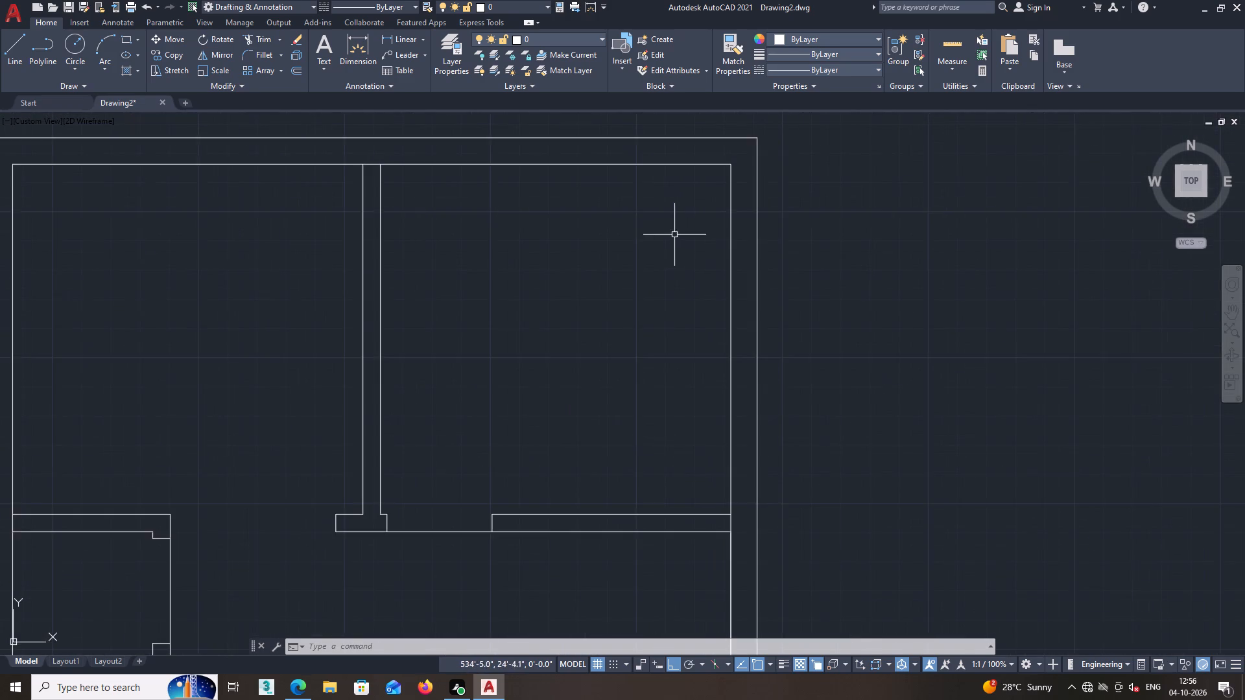
middle_click_drag(673, 237, 658, 318)
middle_click_drag(567, 371, 555, 350)
middle_click_drag(553, 432, 559, 389)
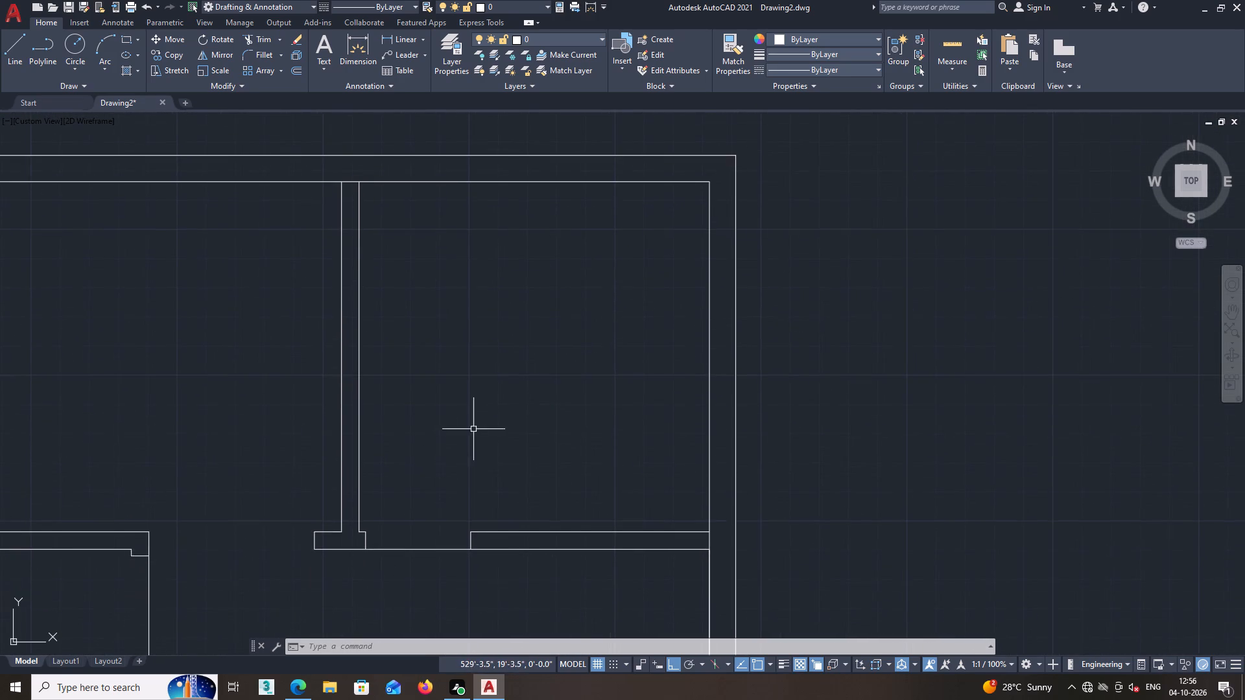
middle_click_drag(449, 460, 440, 399)
middle_click_drag(569, 496, 584, 385)
middle_click_drag(632, 396, 621, 393)
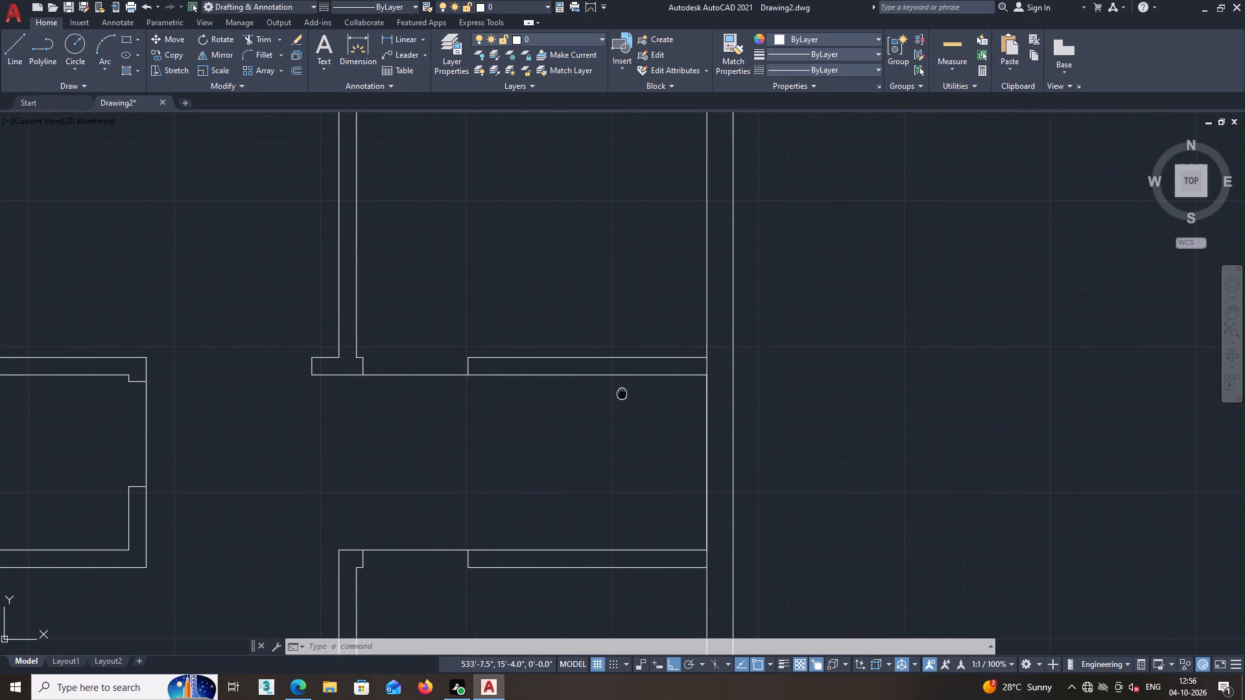
middle_click_drag(621, 393, 600, 393)
left_click(295, 69)
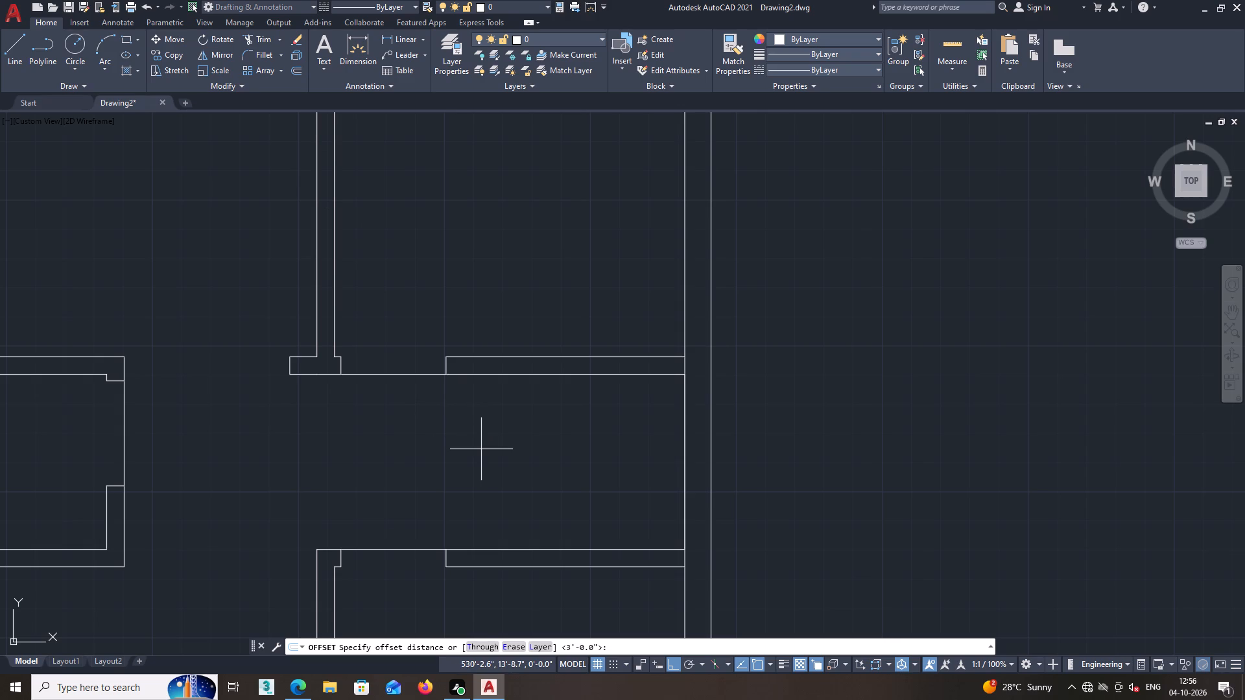
type("6'")
key("Return")
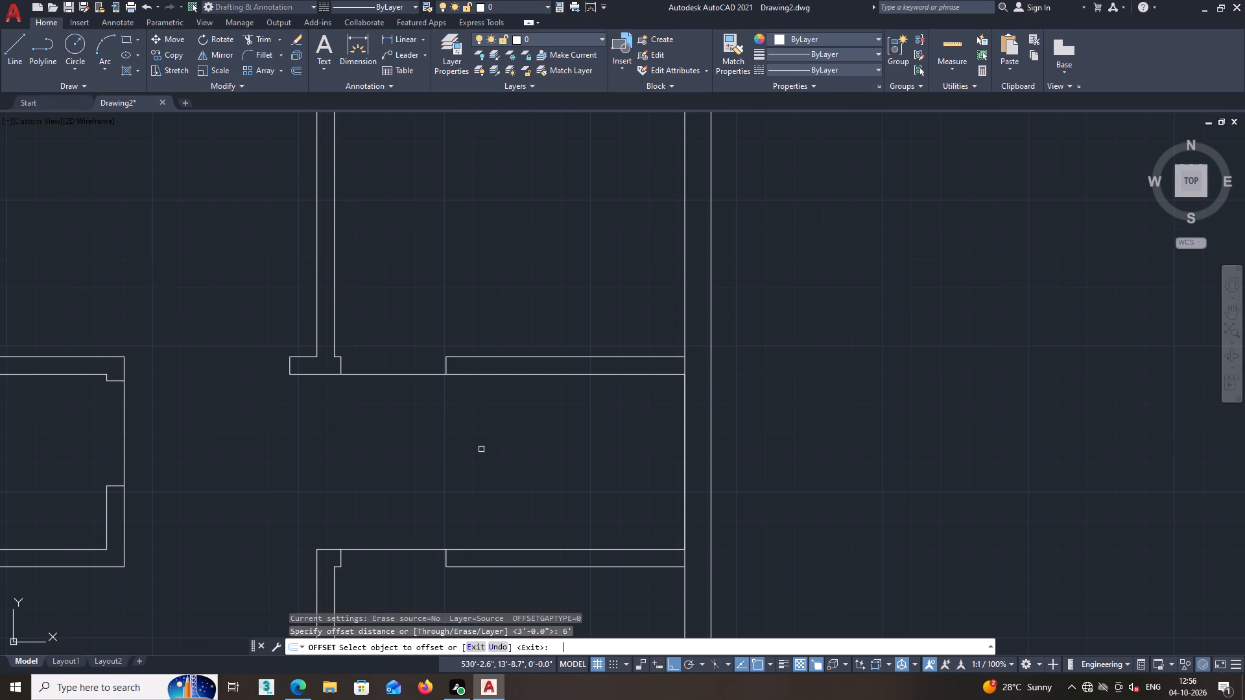
left_click(685, 483)
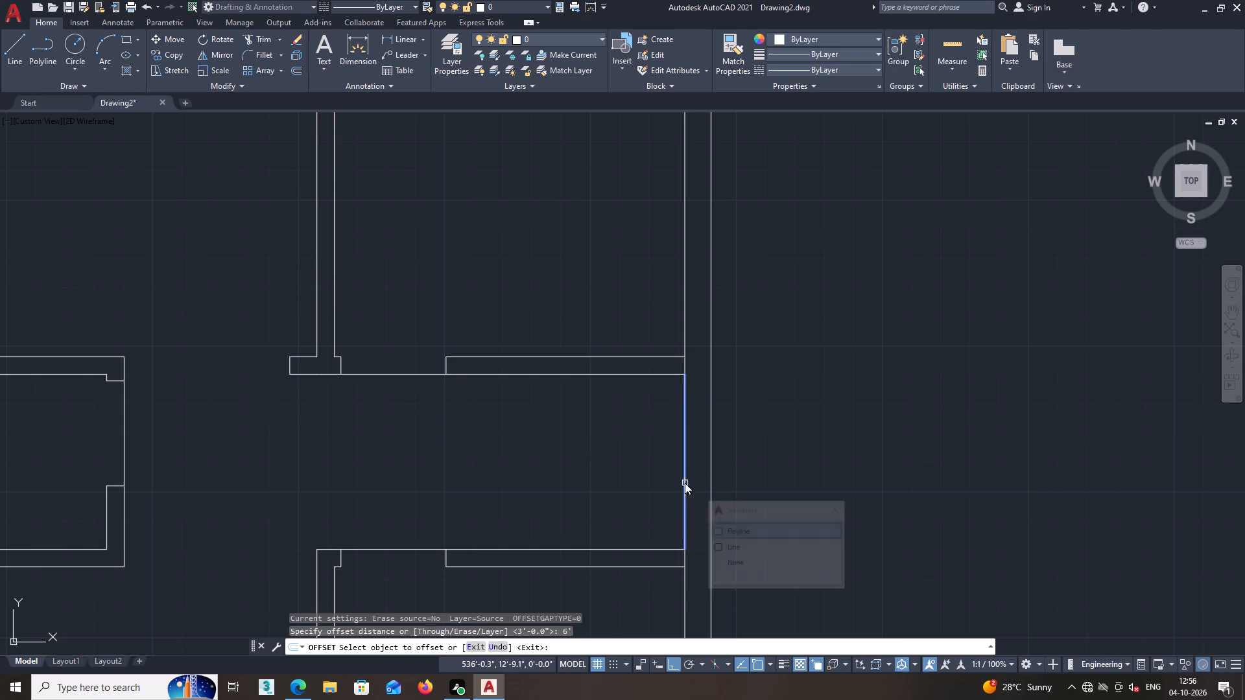
left_click(612, 490)
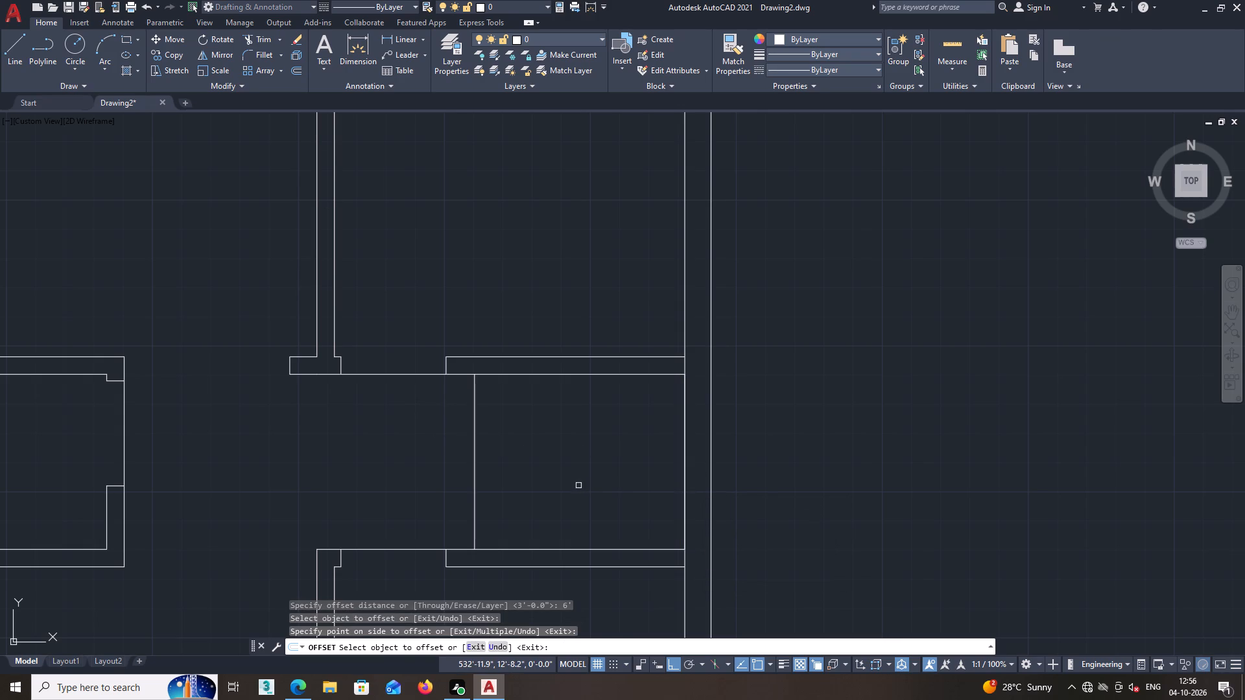
Offset the resulting north-south line 6 inches to the west to form a partition between the cross partitions.
middle_click_drag(578, 485, 600, 482)
key("space")
key("space")
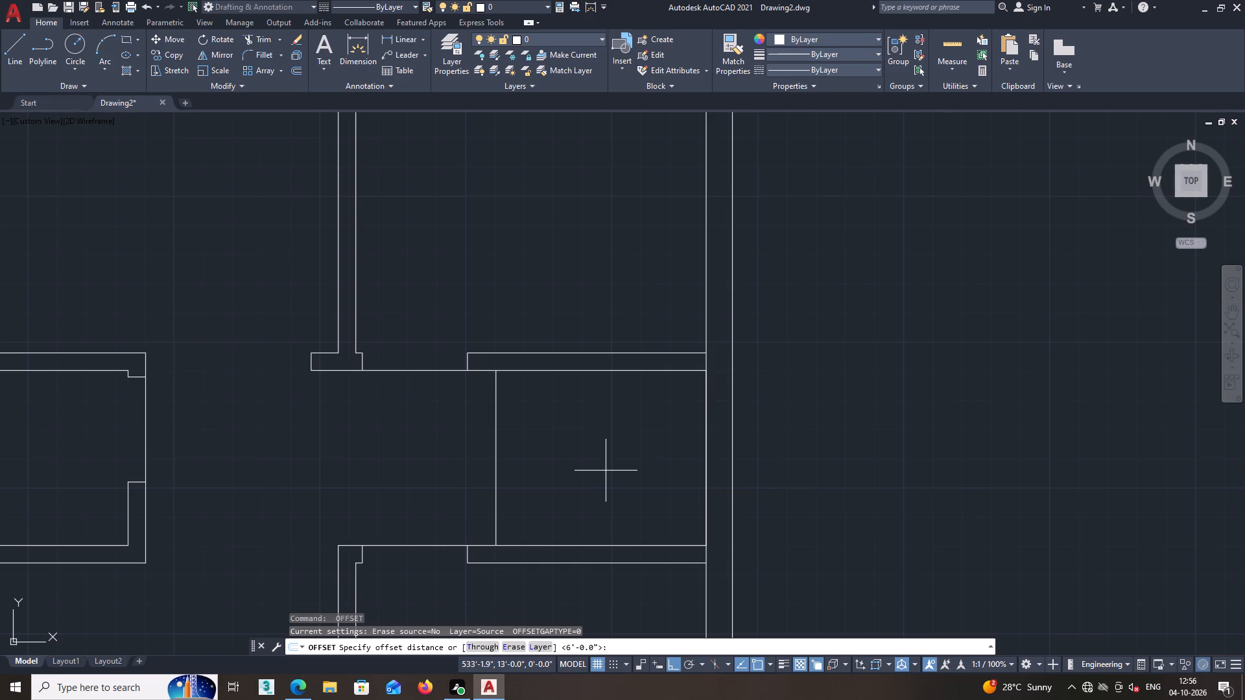
key("6")
key("Return")
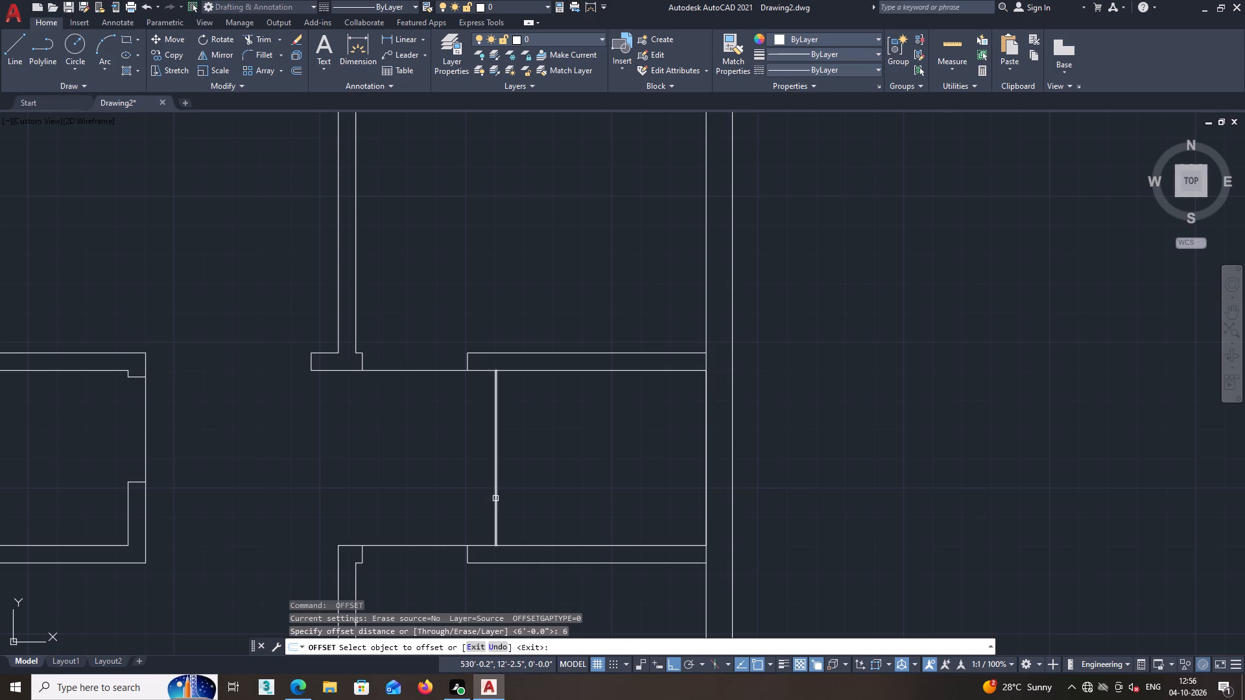
left_click(495, 498)
left_click(490, 498)
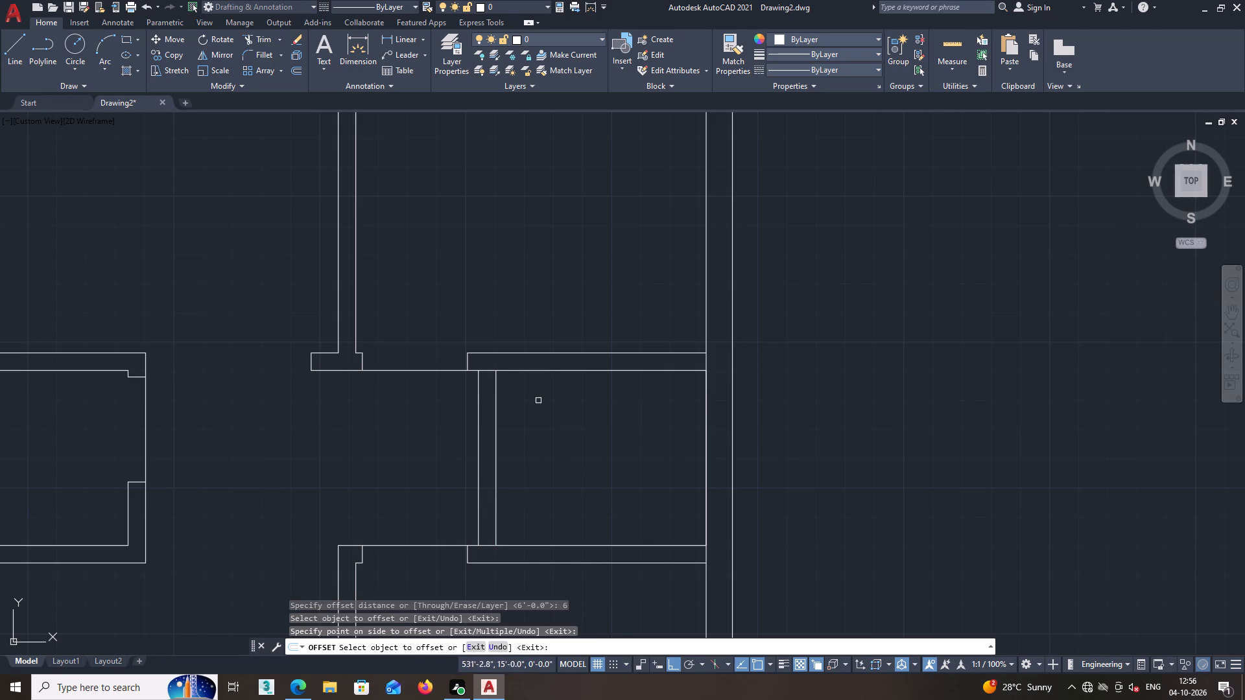
Offset the northern cross partition's lower line 3' to the south, across the new north-south partition.
left_click(296, 73)
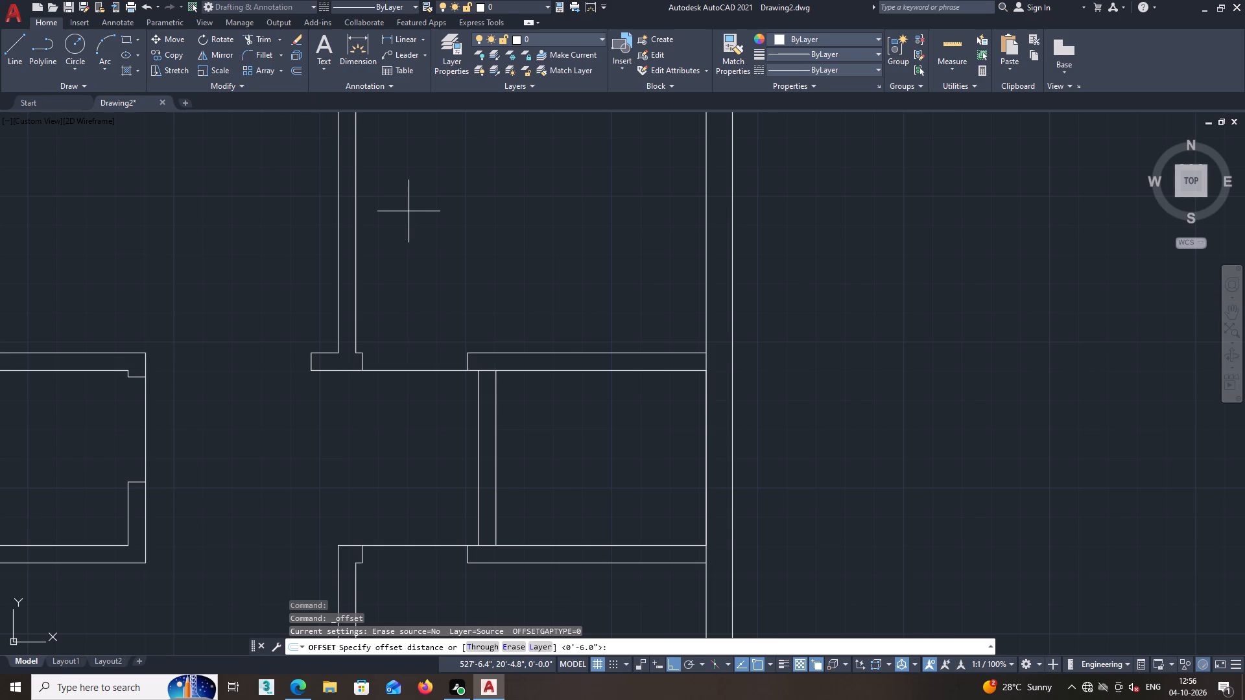
type("3'")
key("Return")
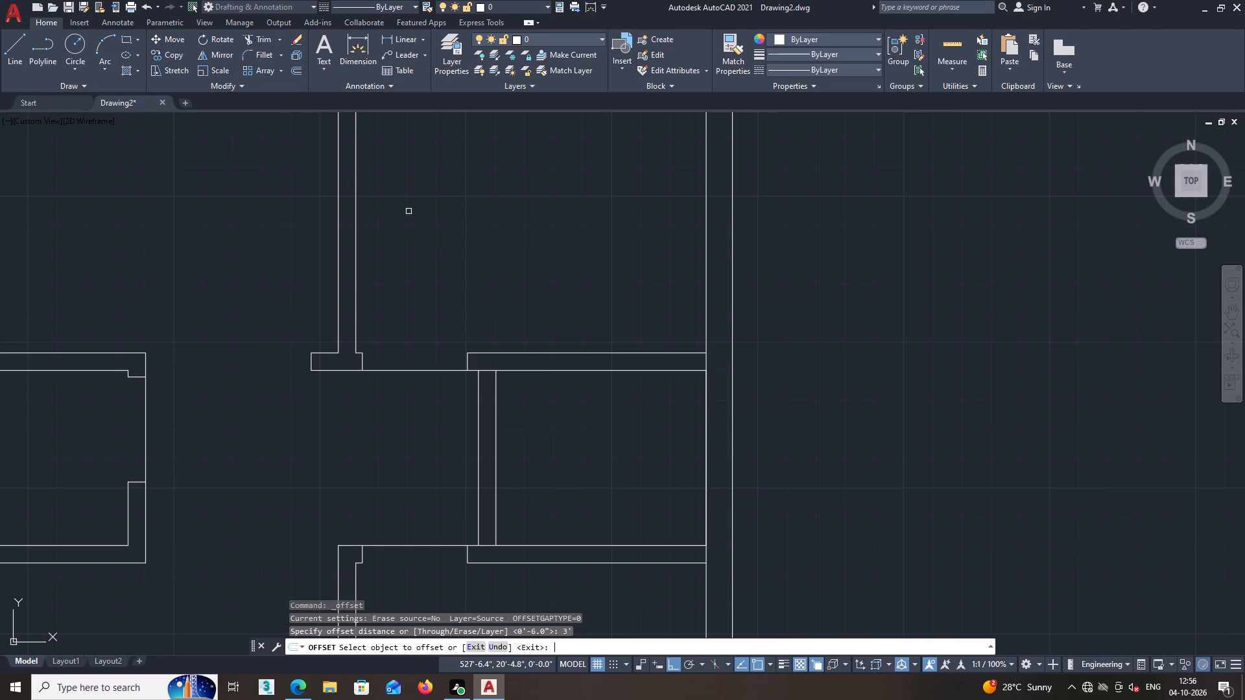
left_click(576, 371)
left_click(575, 432)
key("Escape")
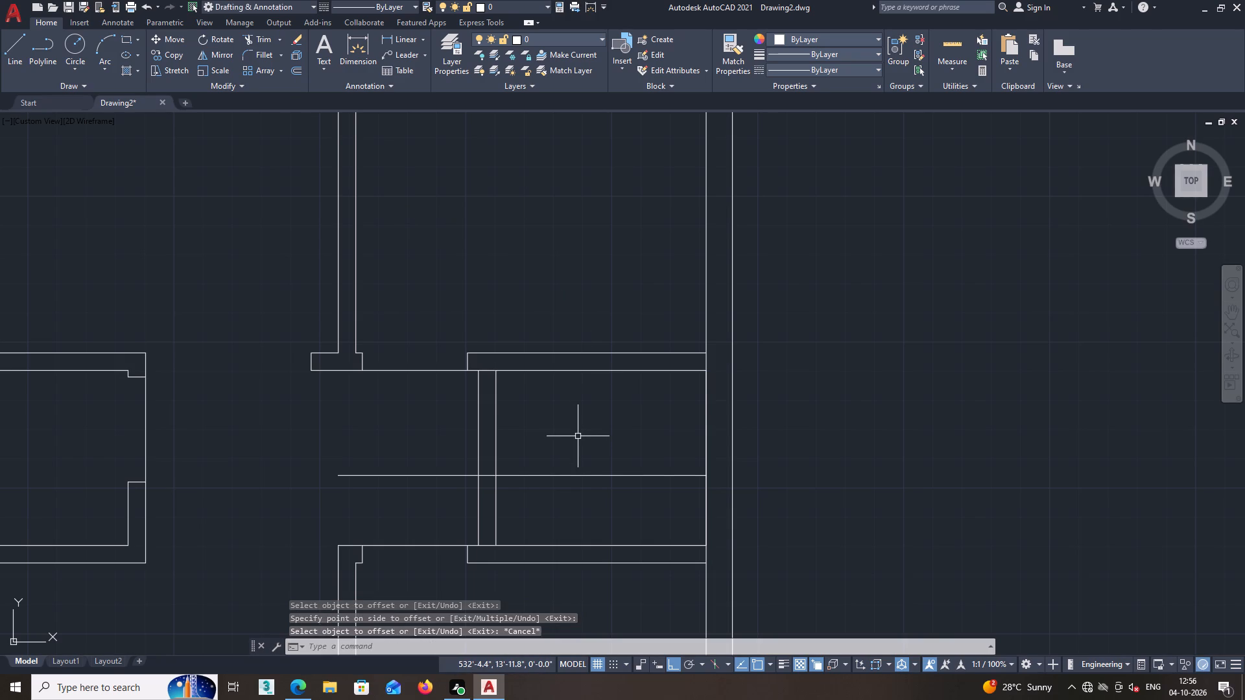
Trim the offset line on both sides of the new partition, leaving only a jamb line across its thickness.
key("t")
key("r")
key("Return")
left_click(574, 436)
left_click(572, 493)
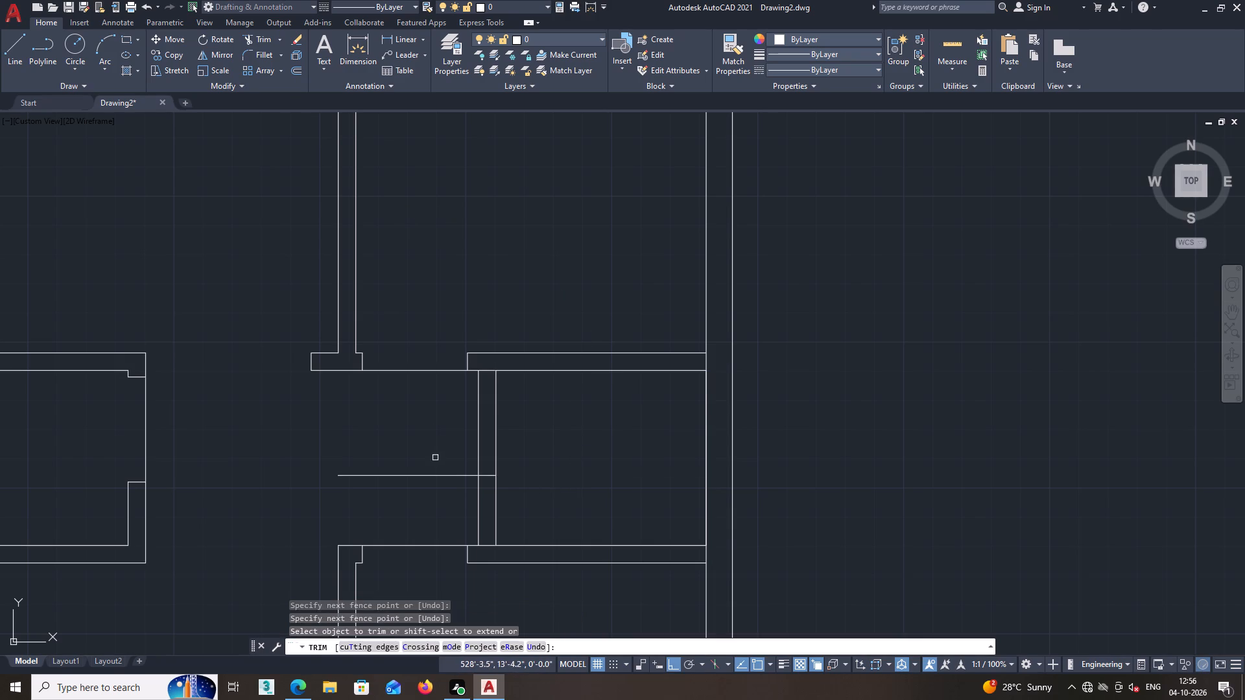
left_click(434, 457)
left_click(431, 481)
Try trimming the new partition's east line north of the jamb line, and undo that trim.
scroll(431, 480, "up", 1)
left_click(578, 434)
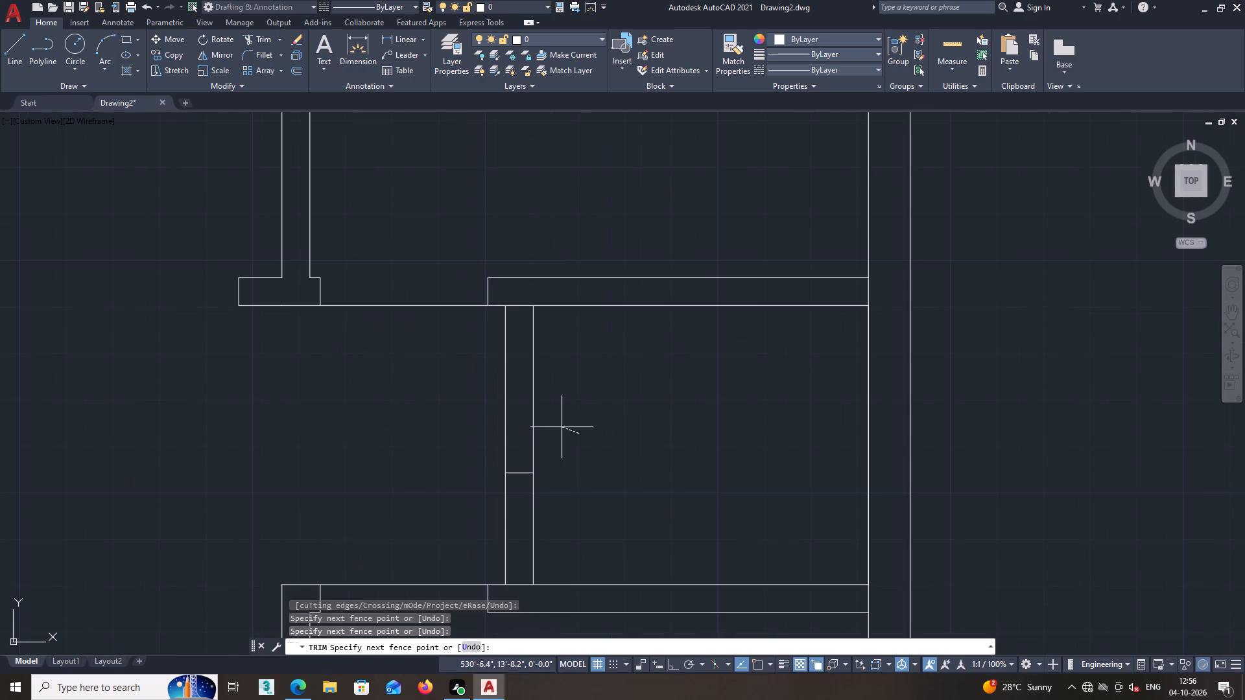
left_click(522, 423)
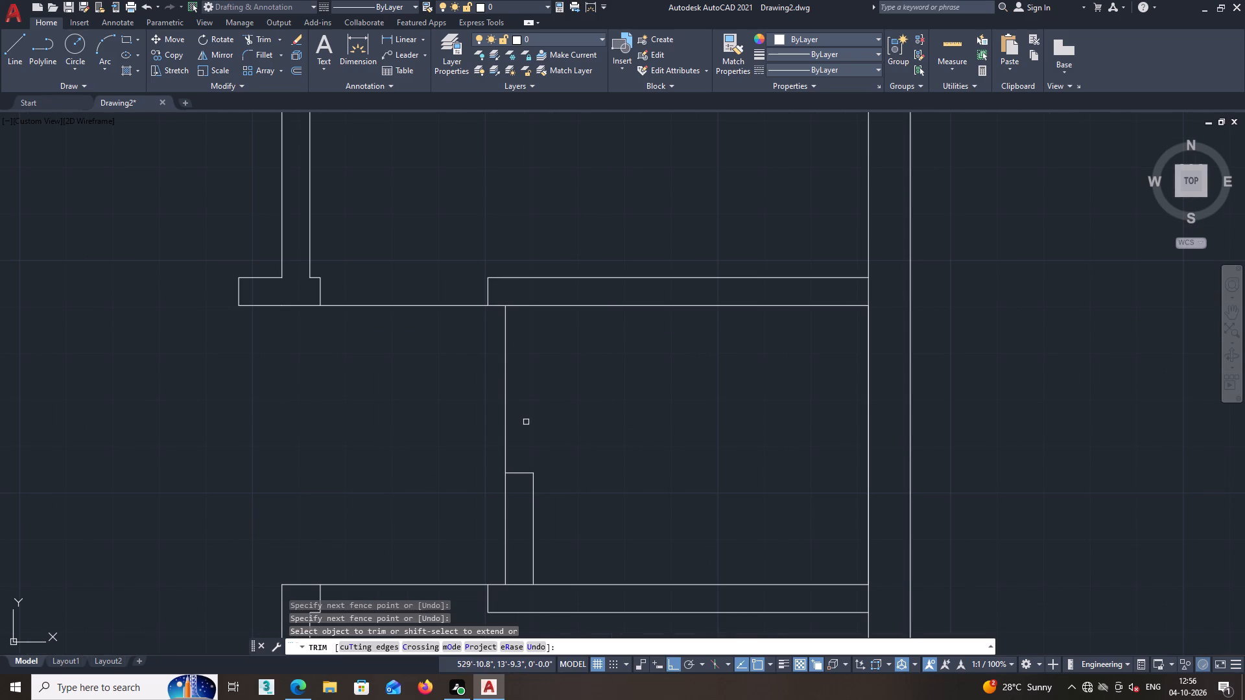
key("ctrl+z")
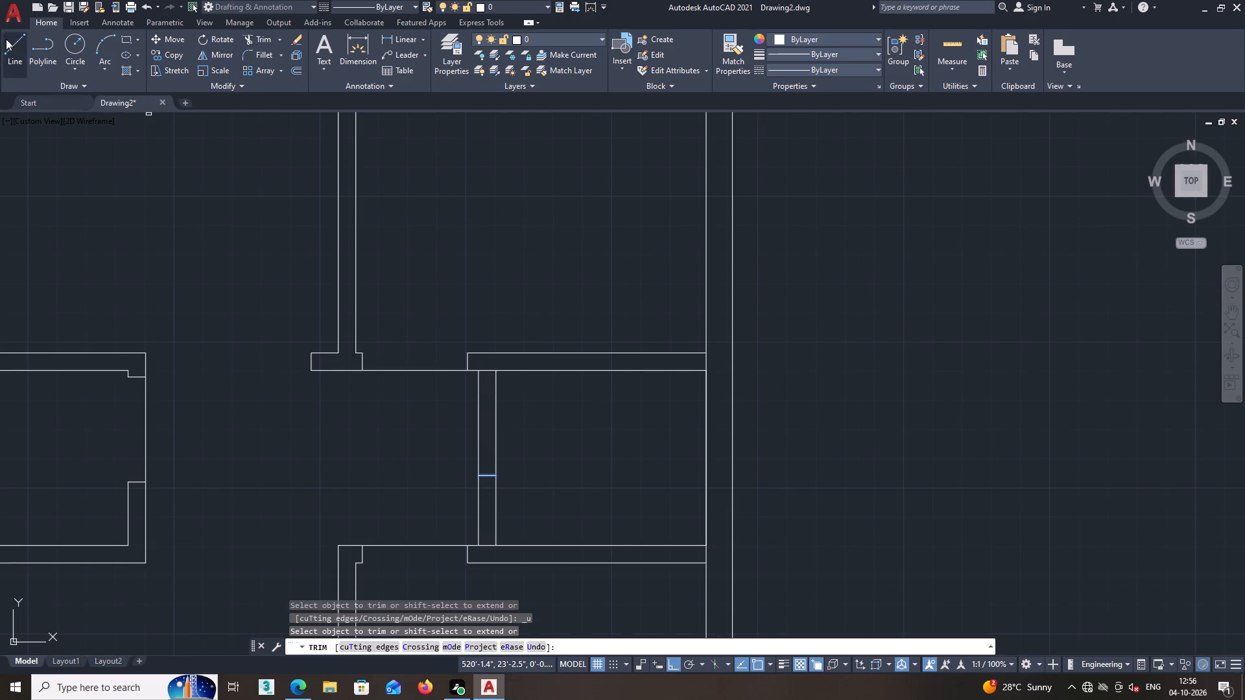
Draw a second jamb line across the new partition just south of the northern cross partition.
left_click(15, 38)
scroll(564, 426, "up", 2)
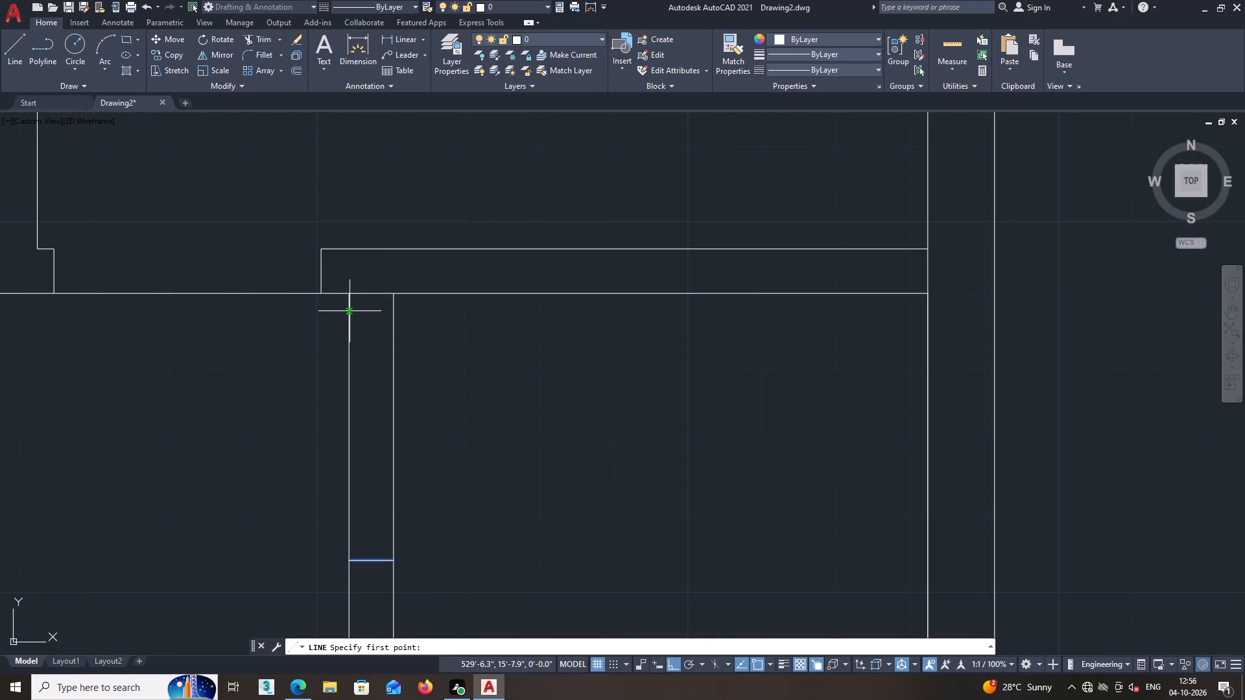
left_click(350, 311)
left_click(394, 310)
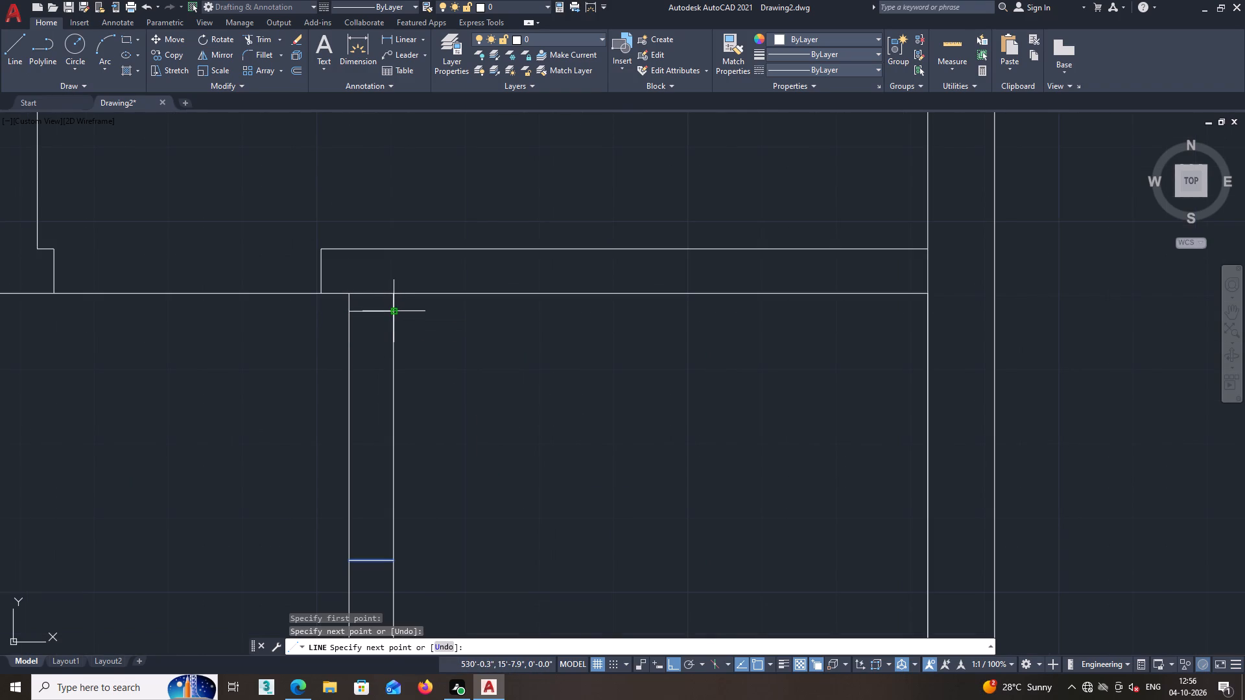
Erase the first jamb line in the new north-south partition, leaving the one near the northern cross partition.
key("Escape")
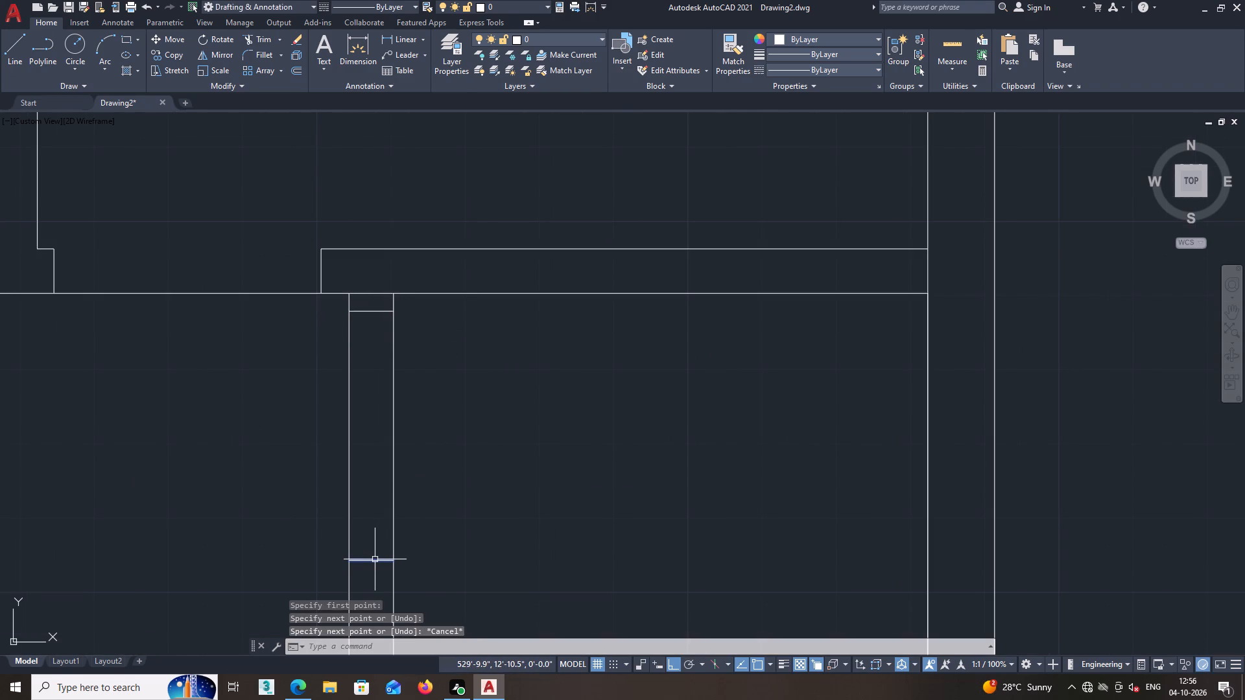
left_click(375, 561)
key("Delete")
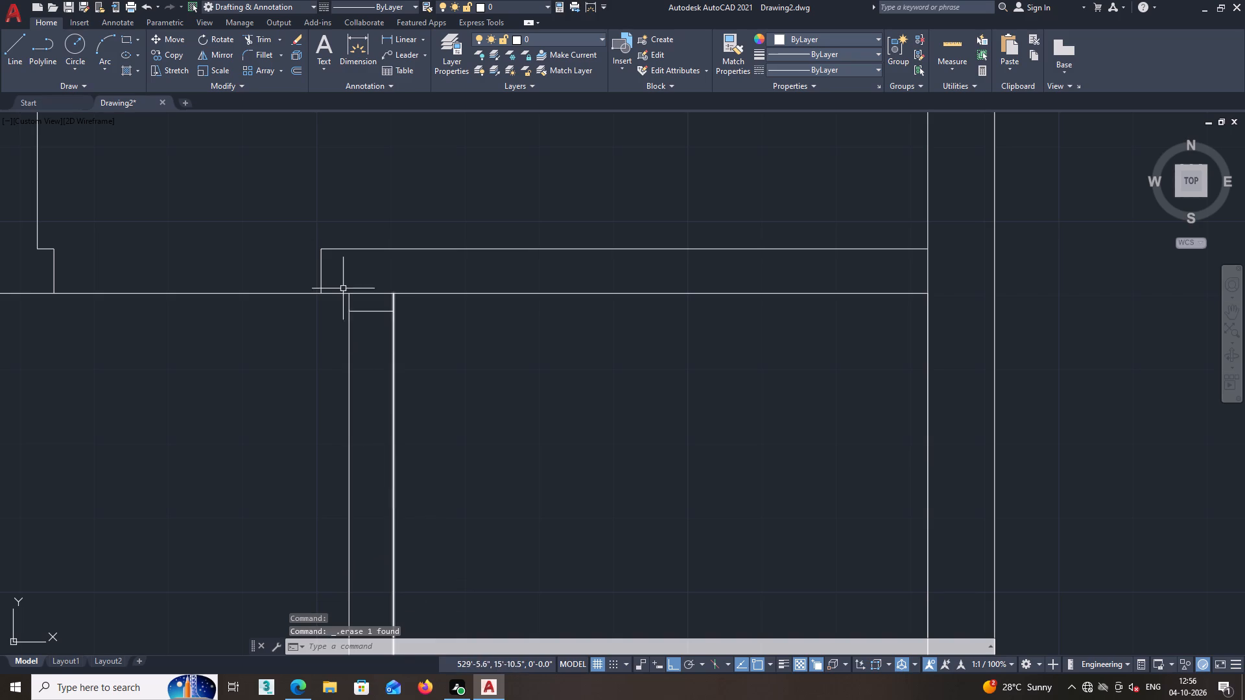
Offset the remaining jamb line 3' to the south within the new north-south partition.
left_click(294, 68)
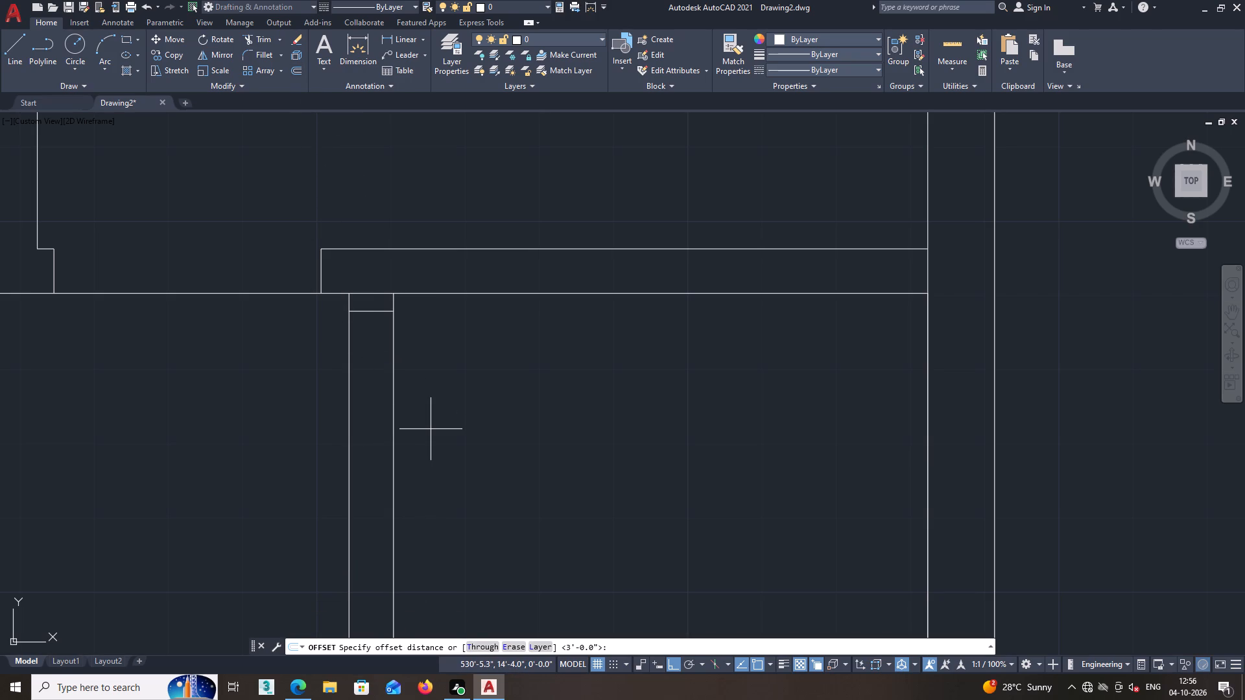
type("3'")
key("Return")
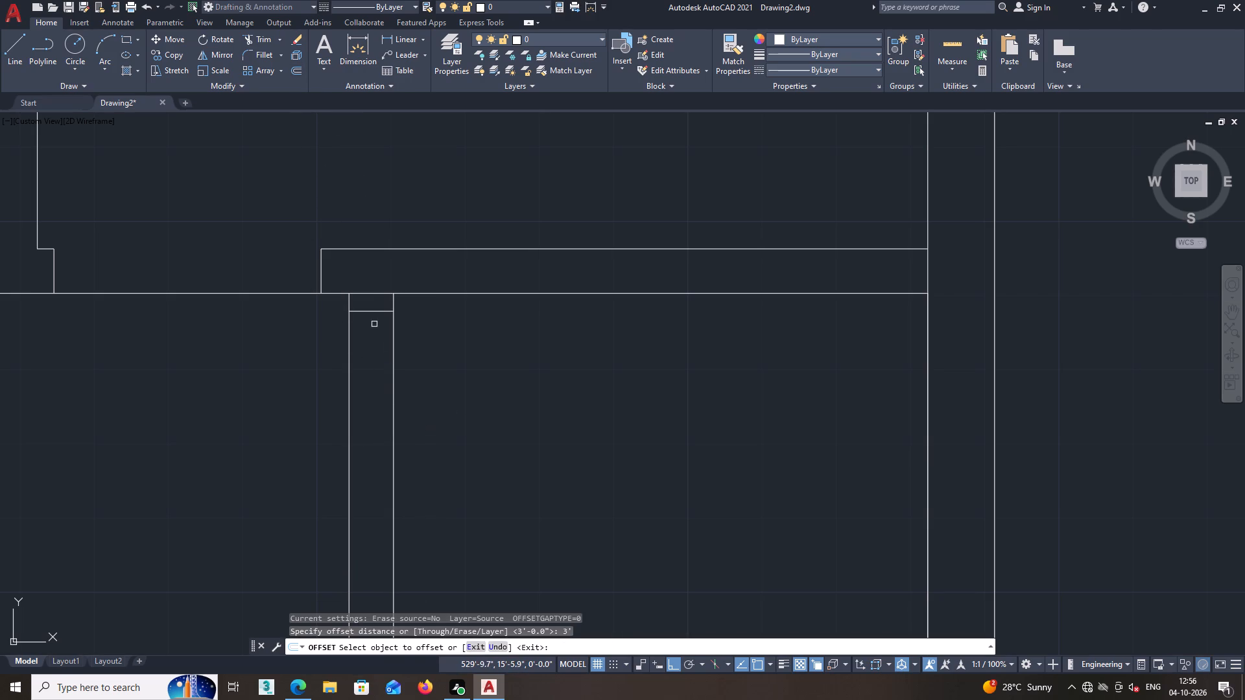
left_click(376, 311)
left_click(375, 398)
middle_click_drag(377, 397, 399, 364)
key("space")
Trim the new partition's east line between the two jamb lines and the northern cross partition's lower line across the partition's thickness.
type("TR")
key("Return")
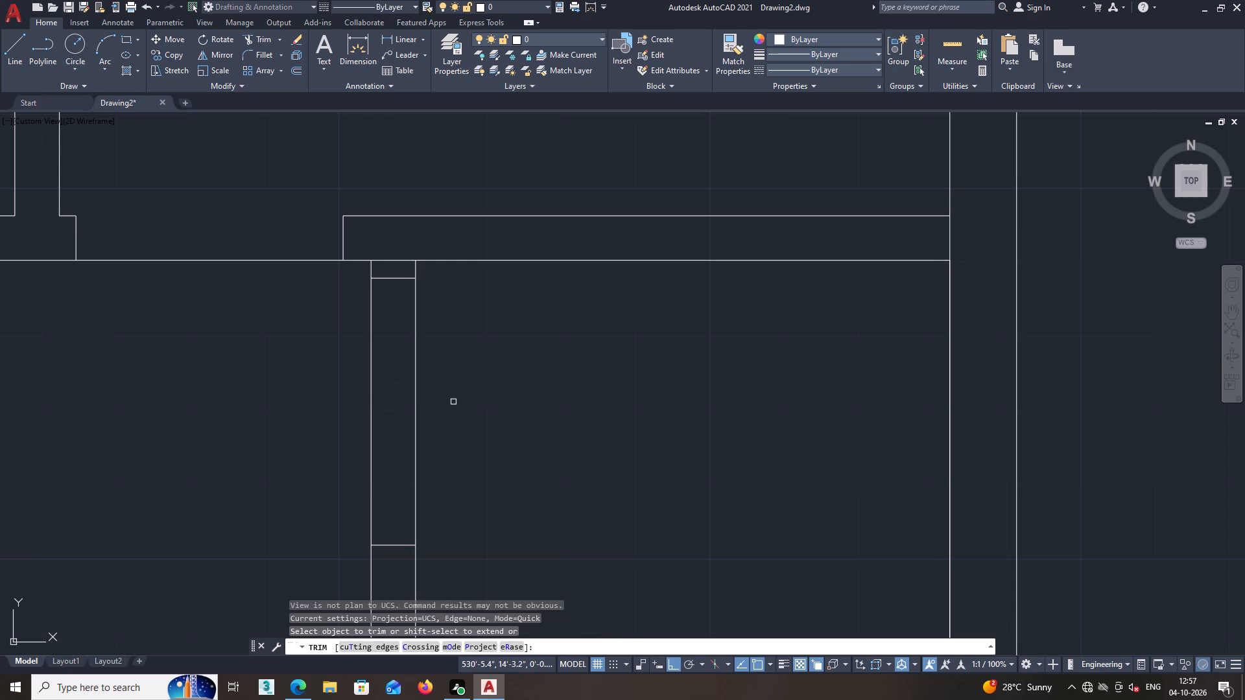
left_click(460, 401)
left_click(394, 418)
middle_click_drag(394, 417, 412, 450)
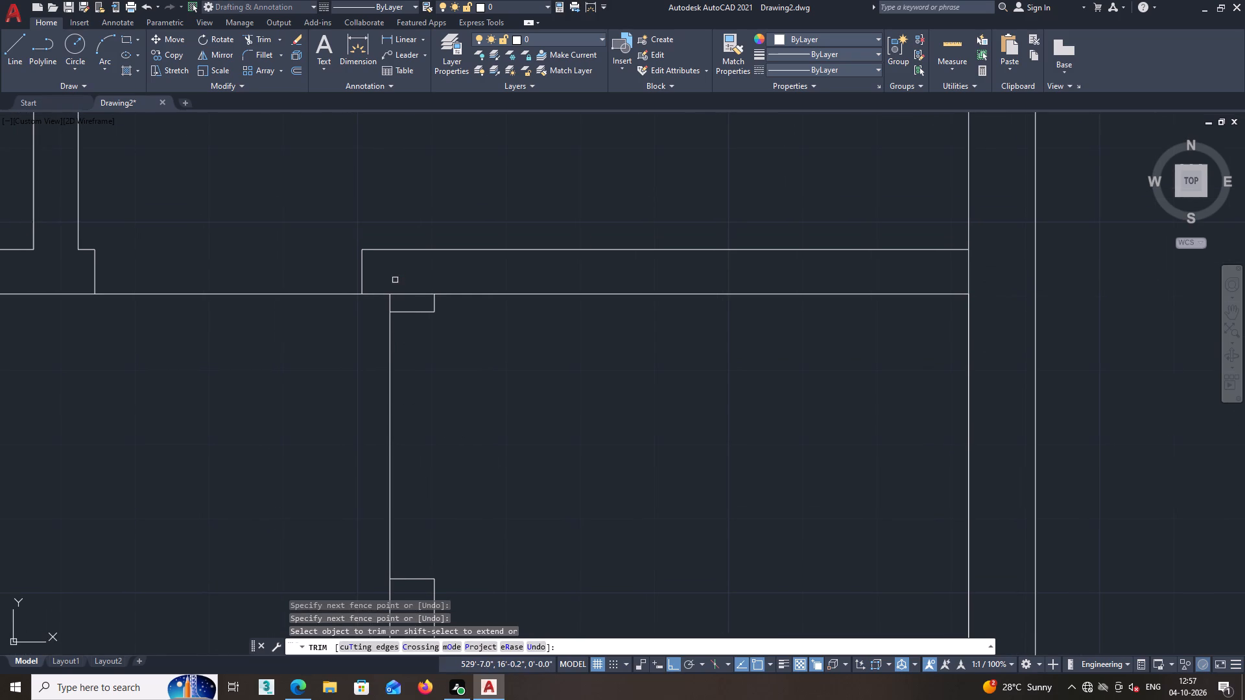
left_click(403, 294)
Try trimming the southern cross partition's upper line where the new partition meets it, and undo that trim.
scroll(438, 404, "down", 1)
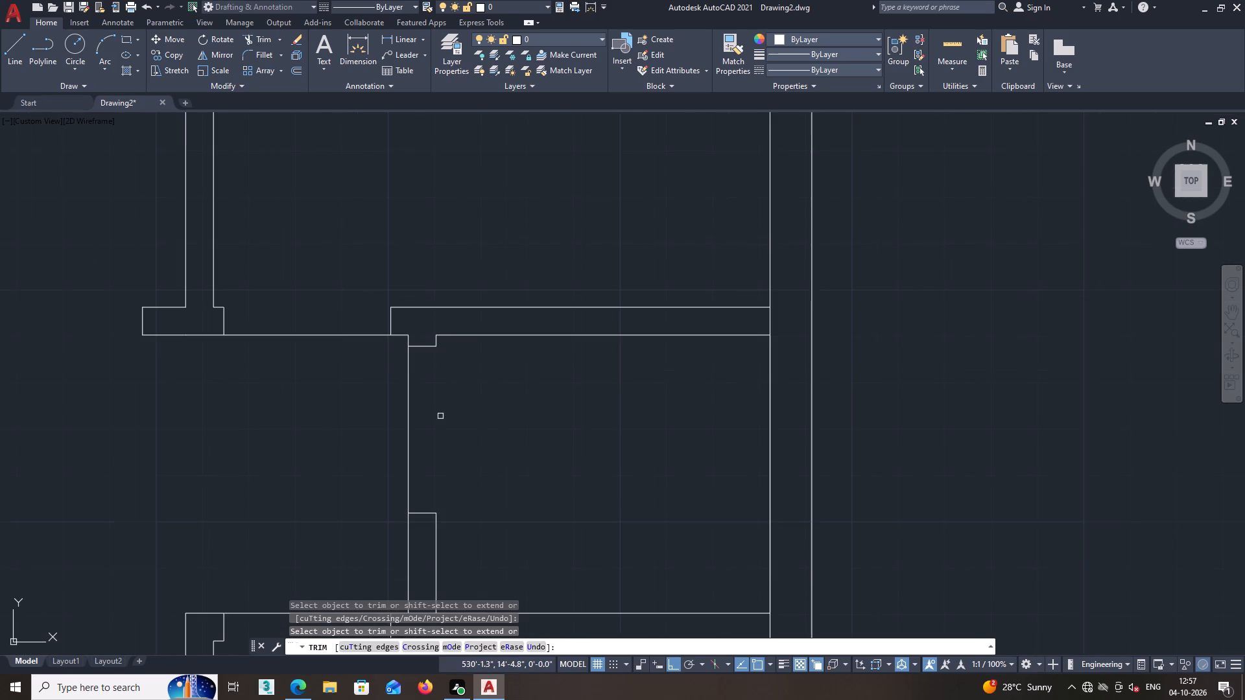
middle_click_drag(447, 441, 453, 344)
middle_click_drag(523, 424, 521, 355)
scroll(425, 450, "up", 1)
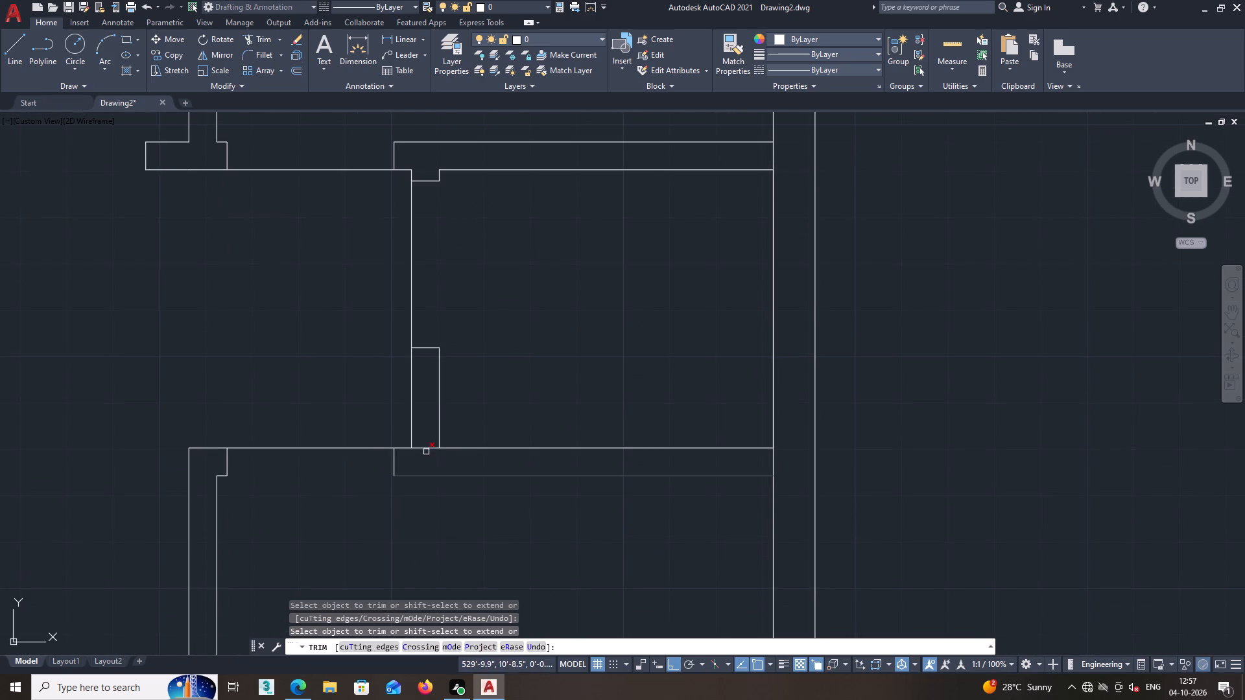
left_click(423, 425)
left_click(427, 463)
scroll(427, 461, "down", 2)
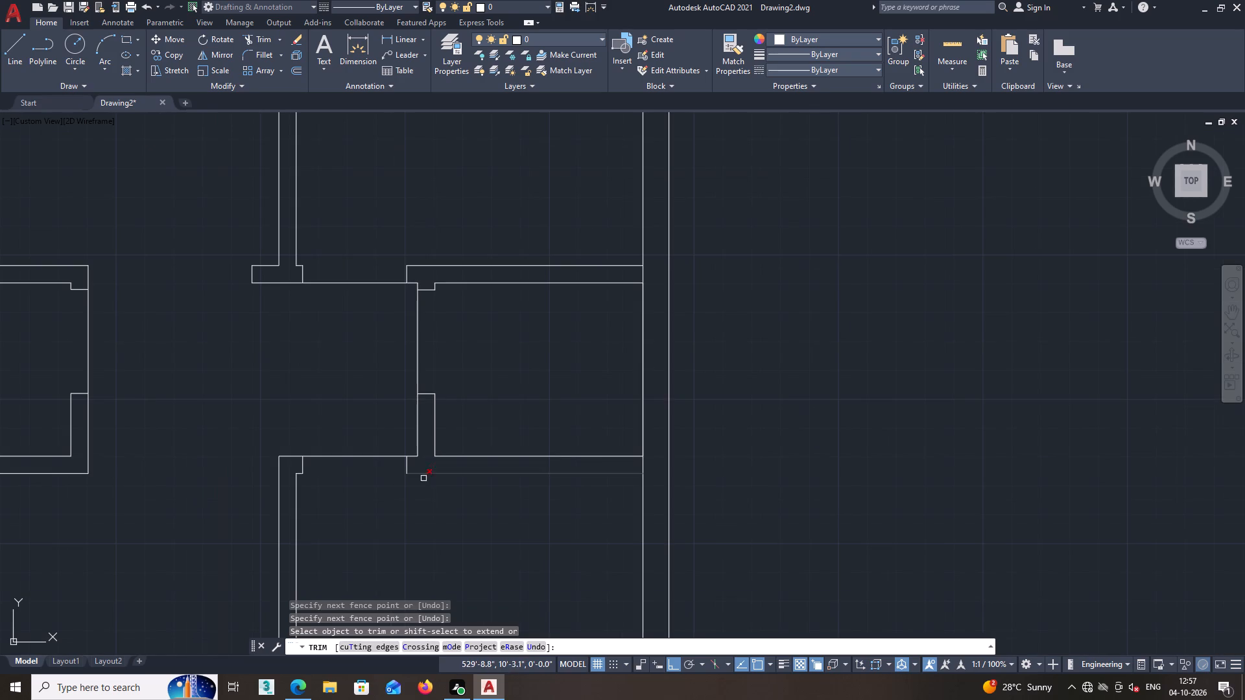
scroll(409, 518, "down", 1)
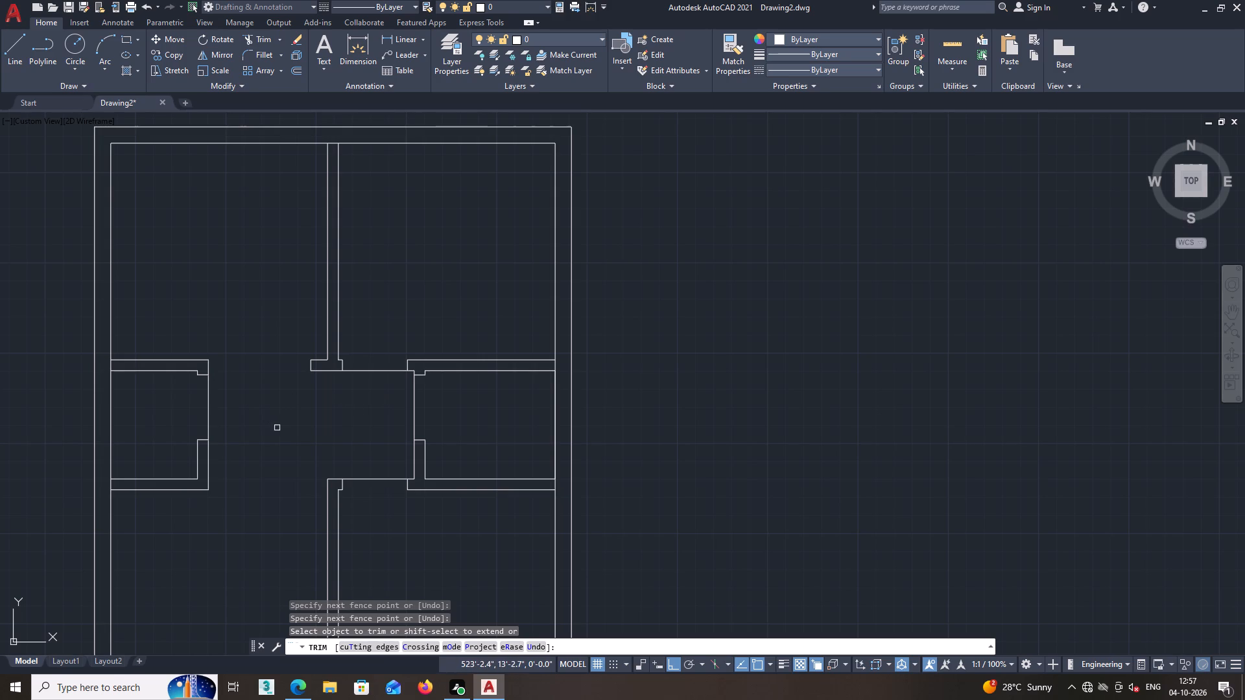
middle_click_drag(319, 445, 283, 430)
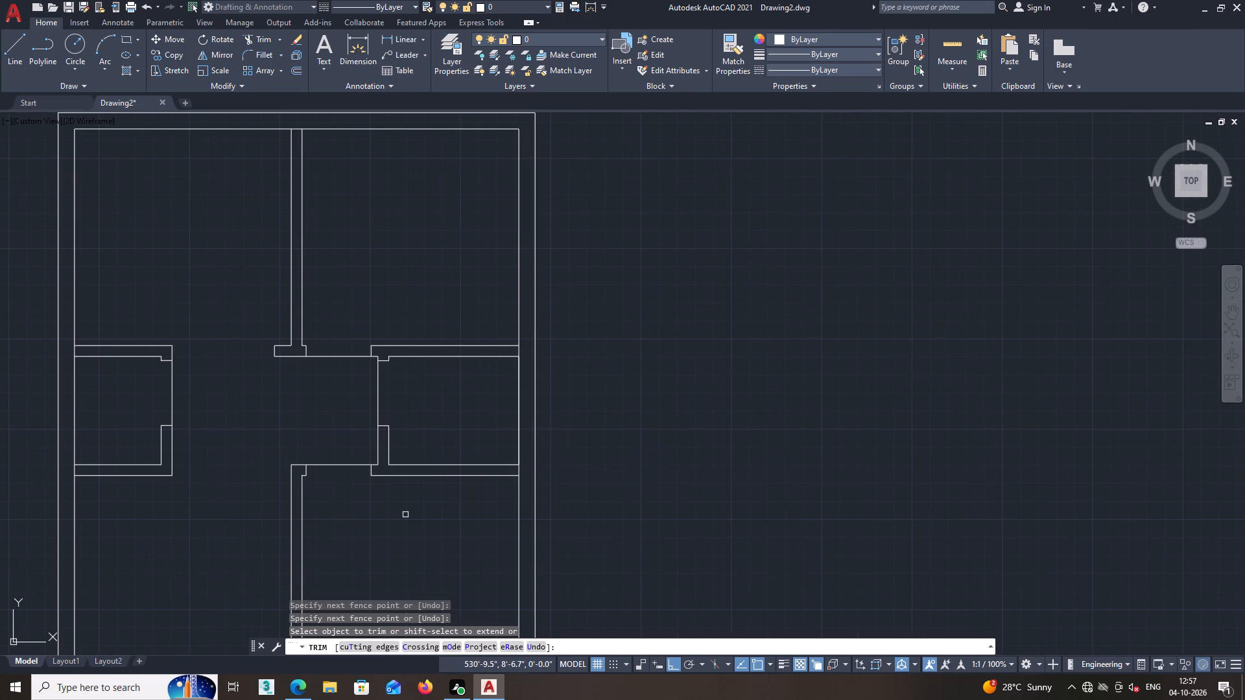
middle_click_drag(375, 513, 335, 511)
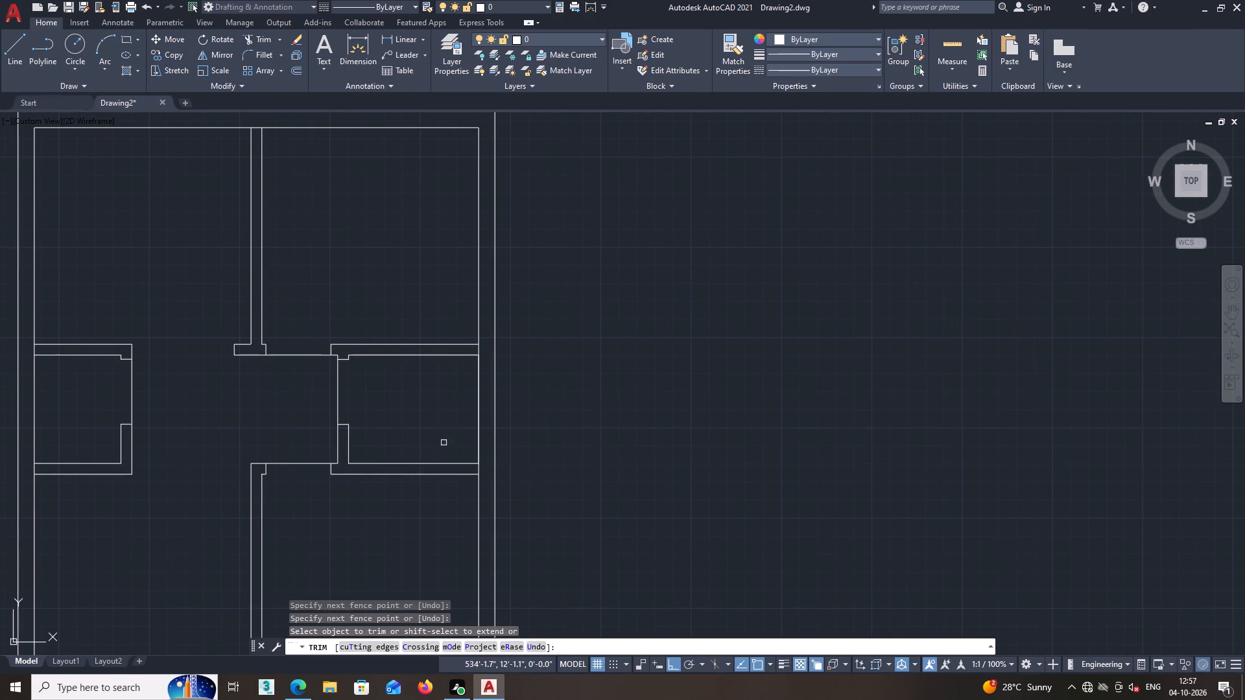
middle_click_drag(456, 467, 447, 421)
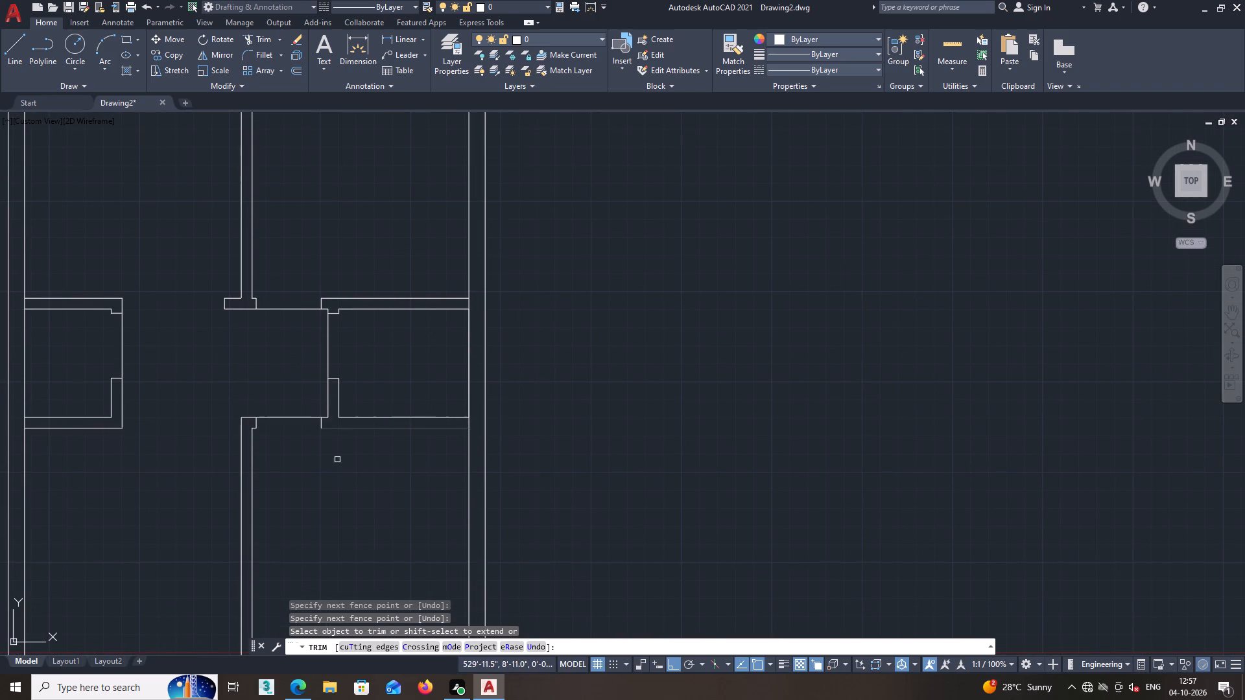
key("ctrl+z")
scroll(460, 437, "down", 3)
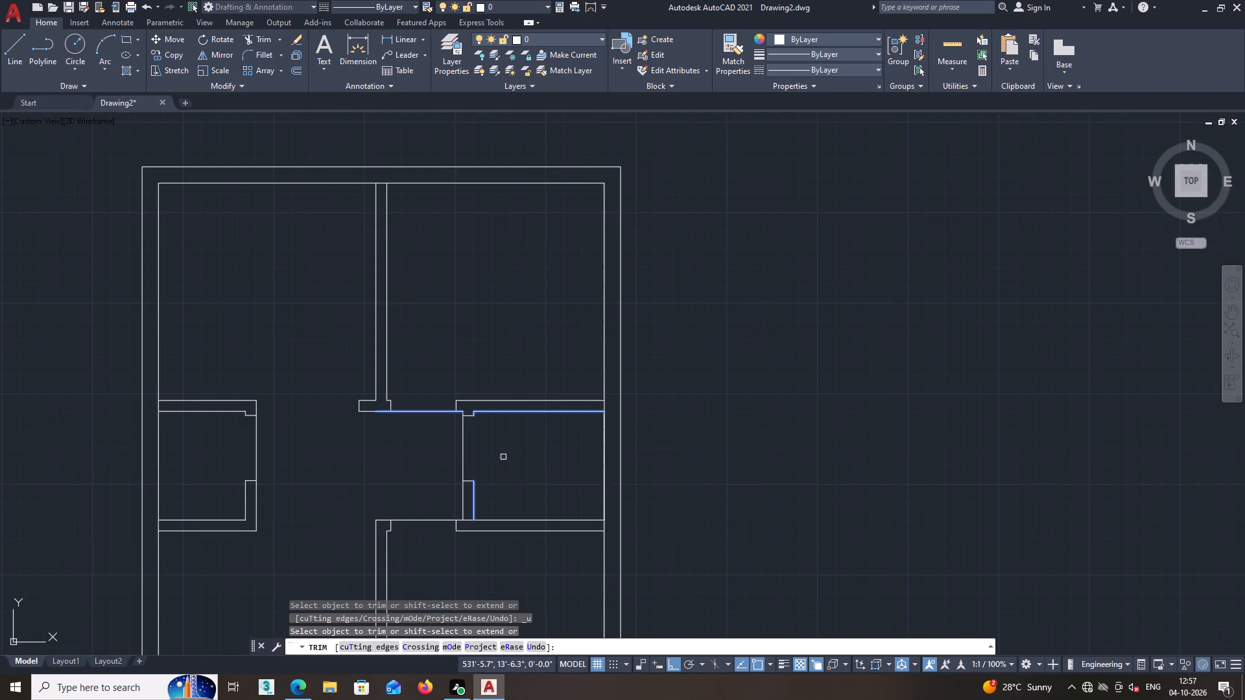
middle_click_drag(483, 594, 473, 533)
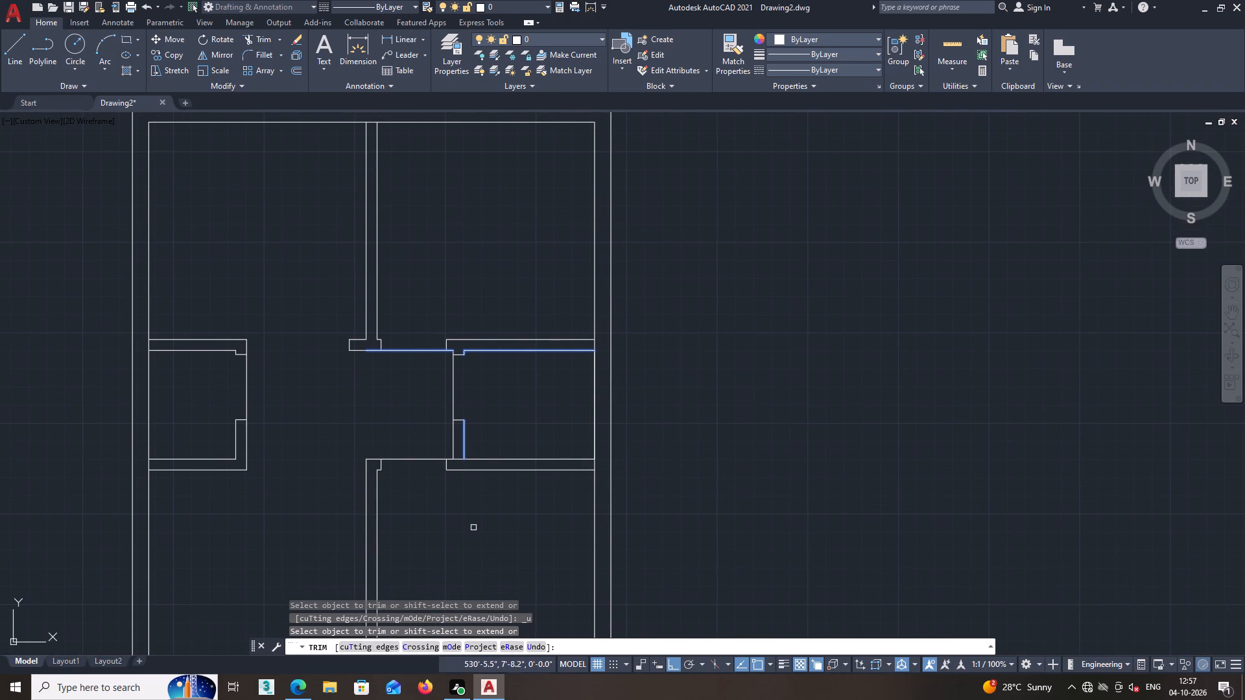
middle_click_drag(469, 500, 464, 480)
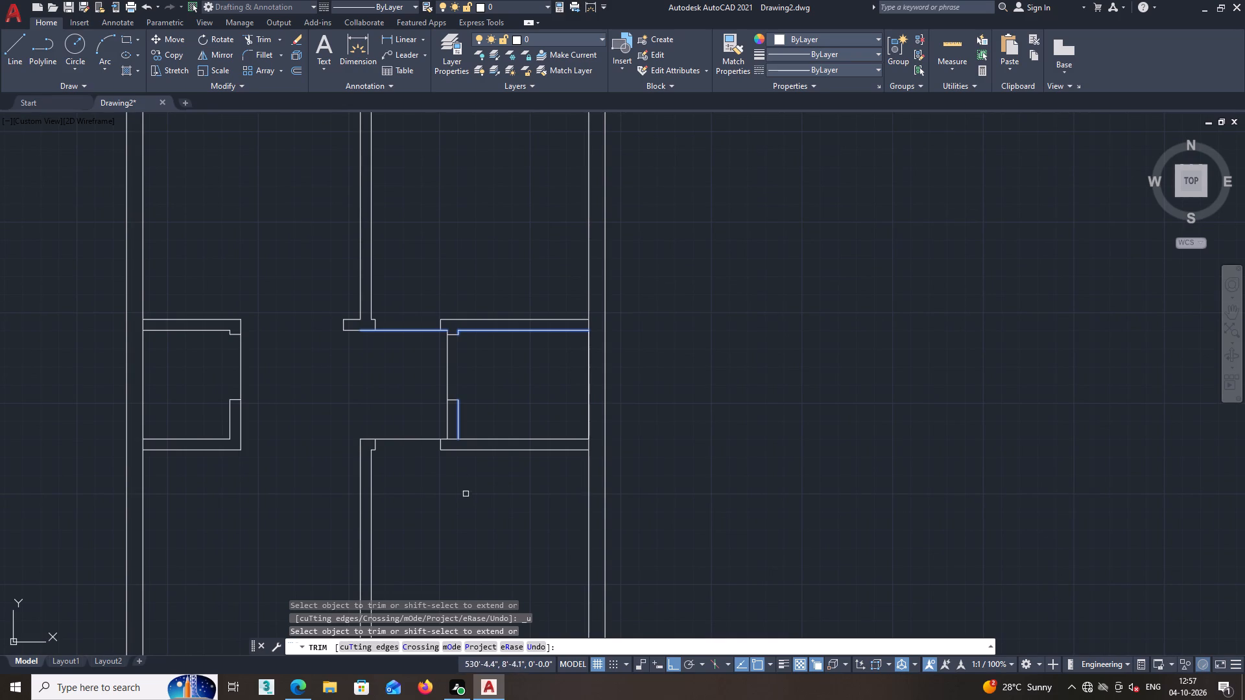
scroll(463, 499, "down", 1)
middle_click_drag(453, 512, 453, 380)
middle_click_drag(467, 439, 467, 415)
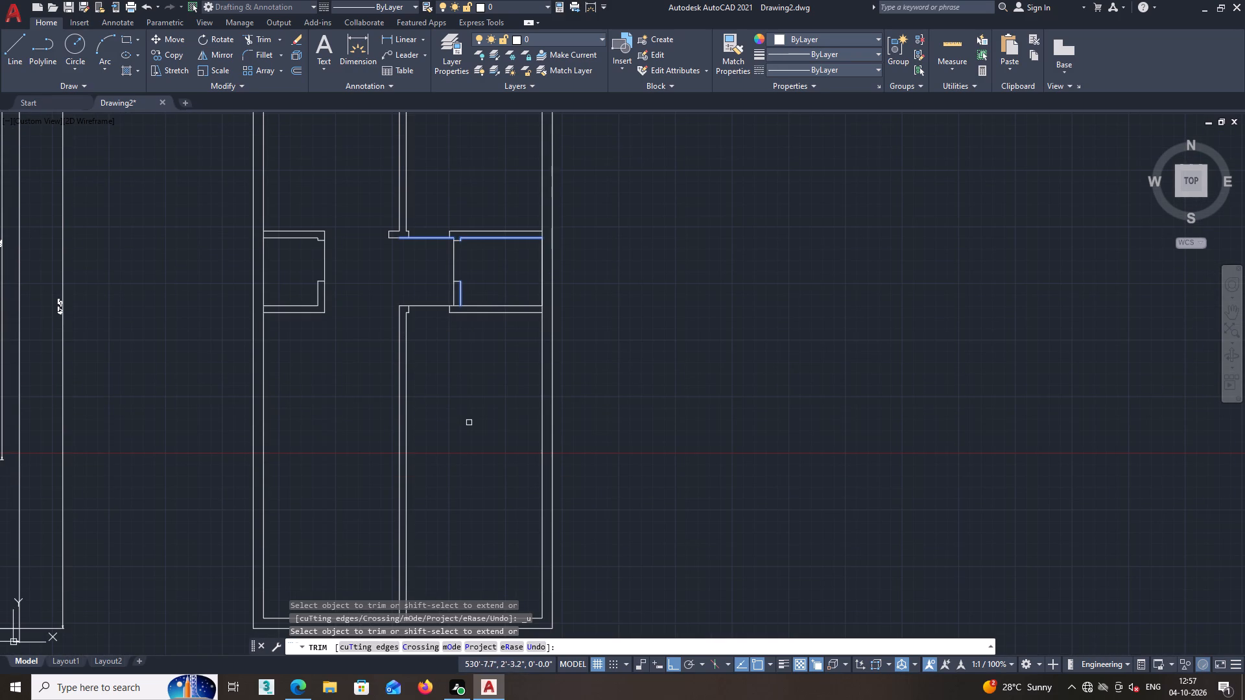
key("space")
Offset the southern cross partition's lower line, east of the door opening, 11'8" to the south.
middle_click_drag(466, 374, 477, 410)
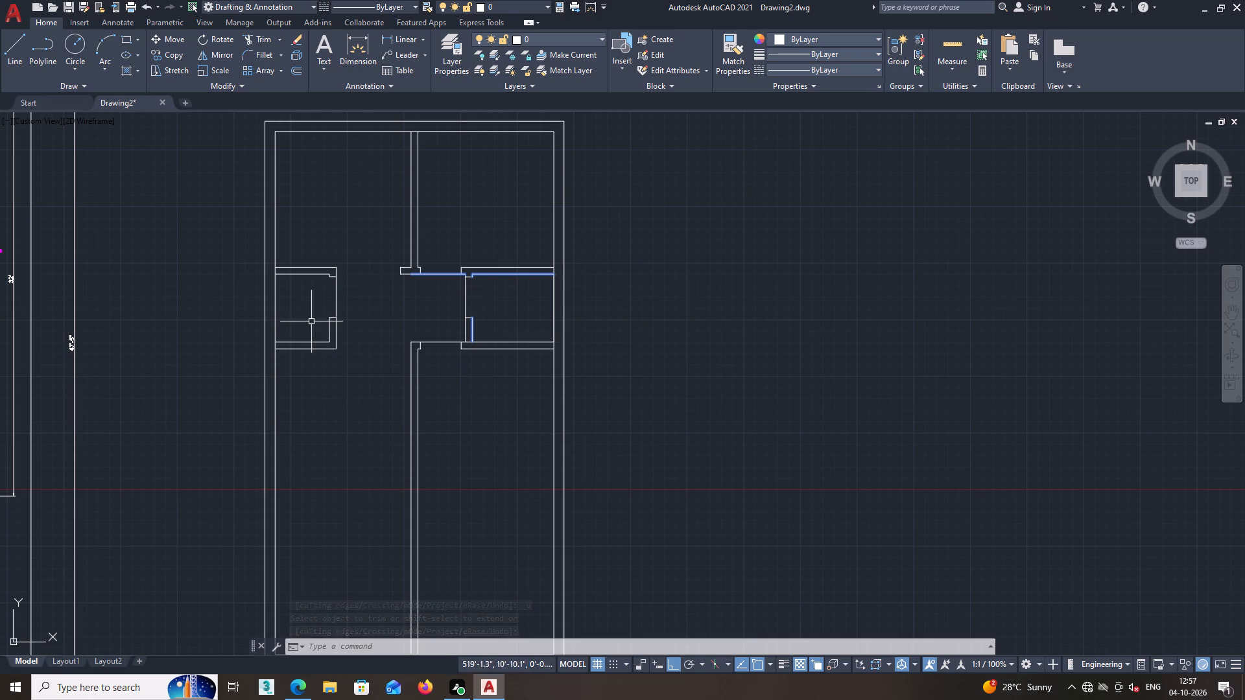
left_click(298, 68)
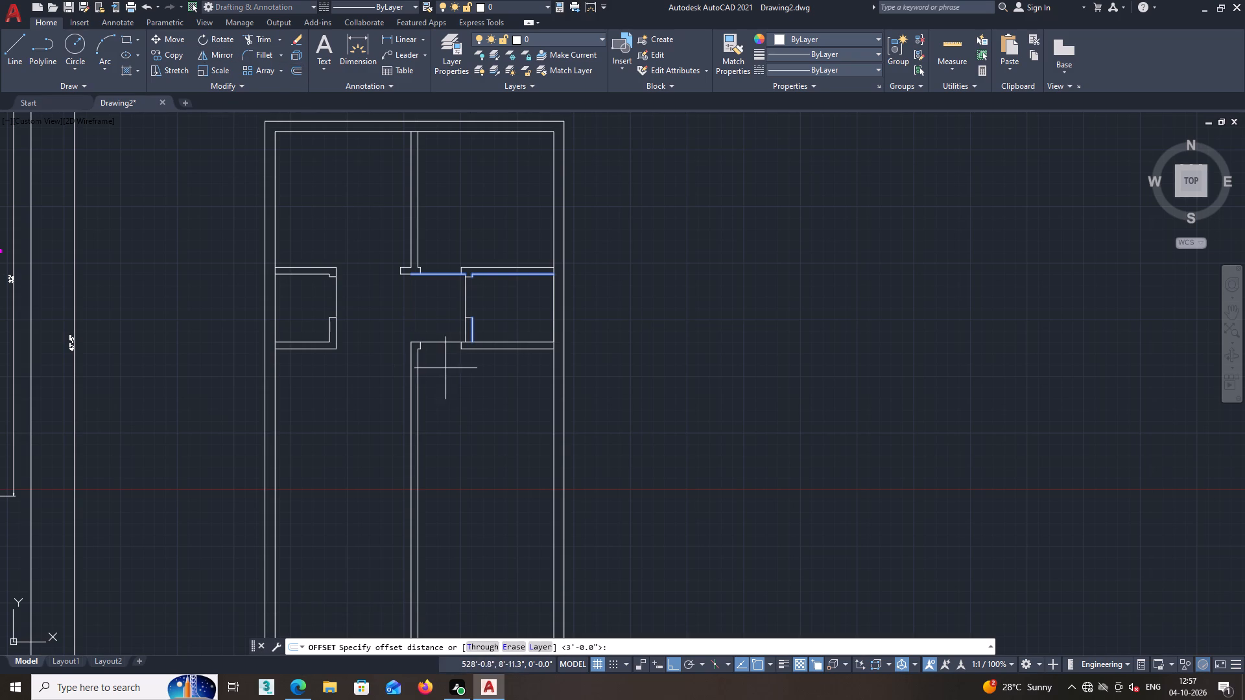
middle_click_drag(453, 422, 437, 390)
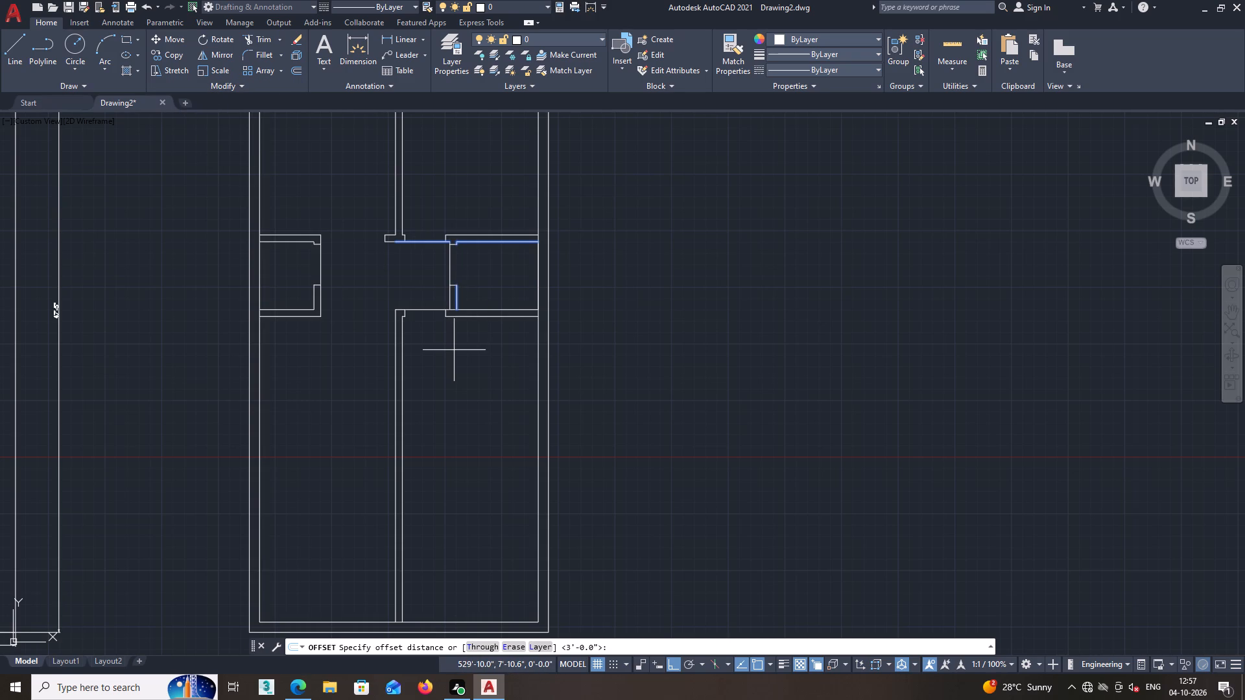
type("11'8")
key("Return")
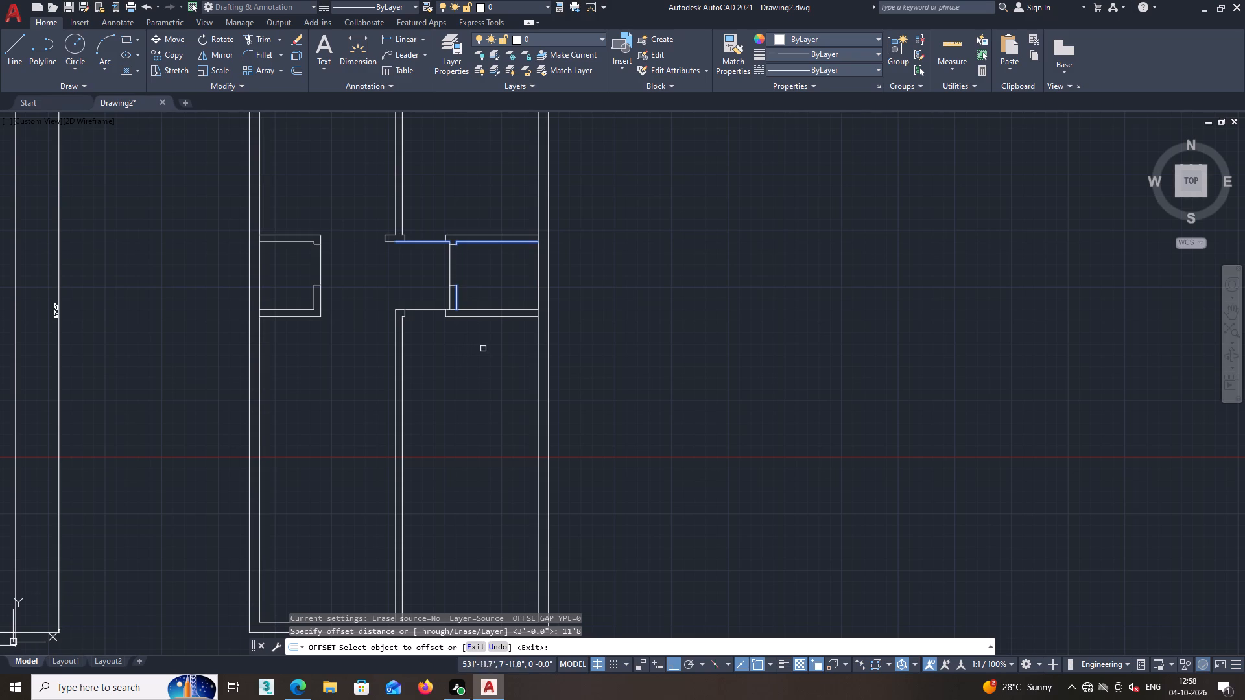
left_click(499, 316)
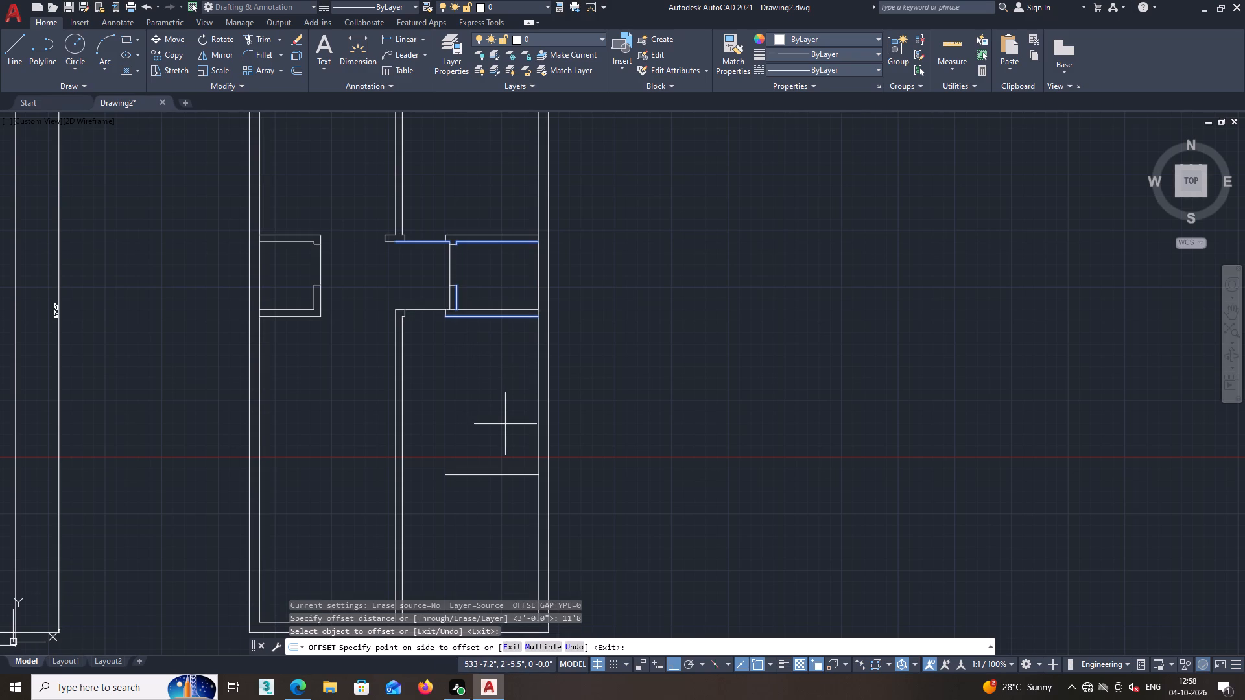
left_click(505, 424)
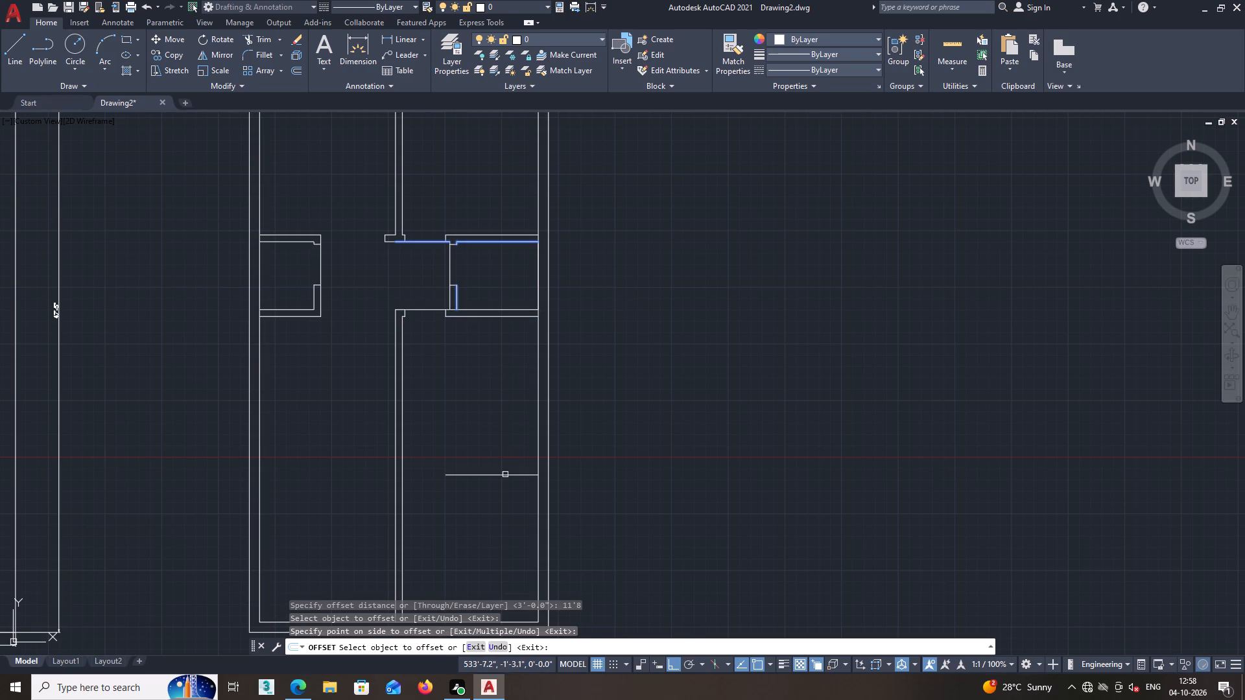
scroll(503, 477, "down", 2)
scroll(493, 457, "up", 1)
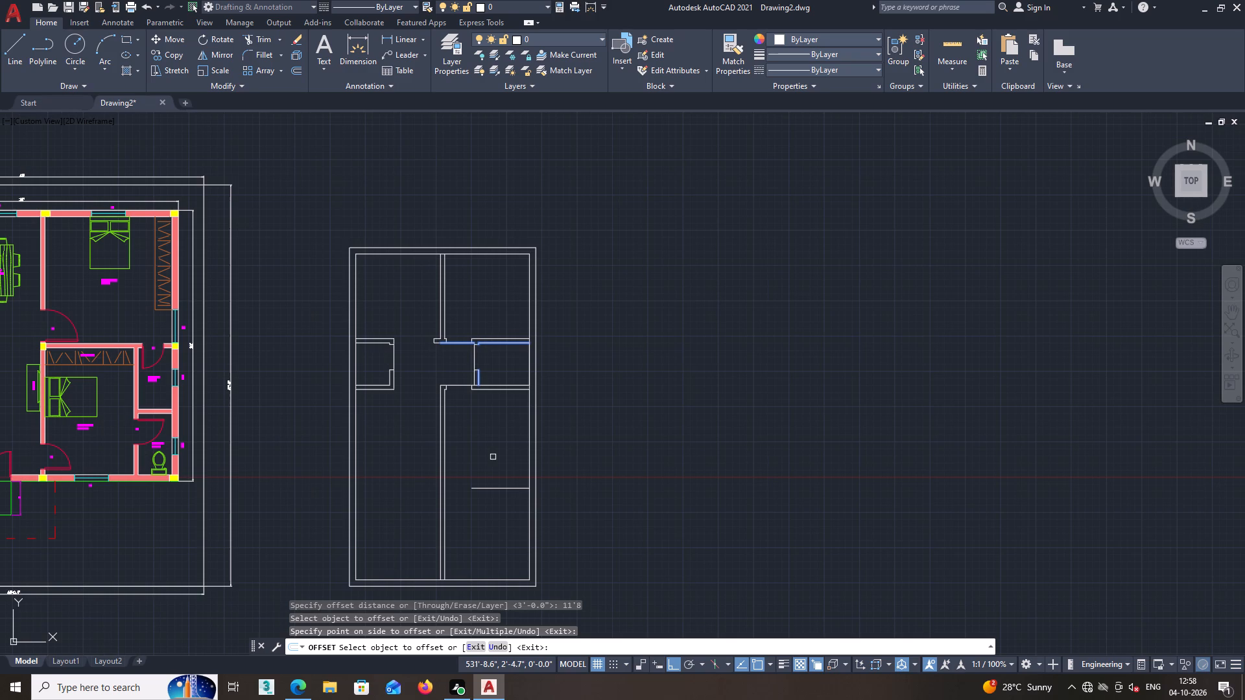
key("space")
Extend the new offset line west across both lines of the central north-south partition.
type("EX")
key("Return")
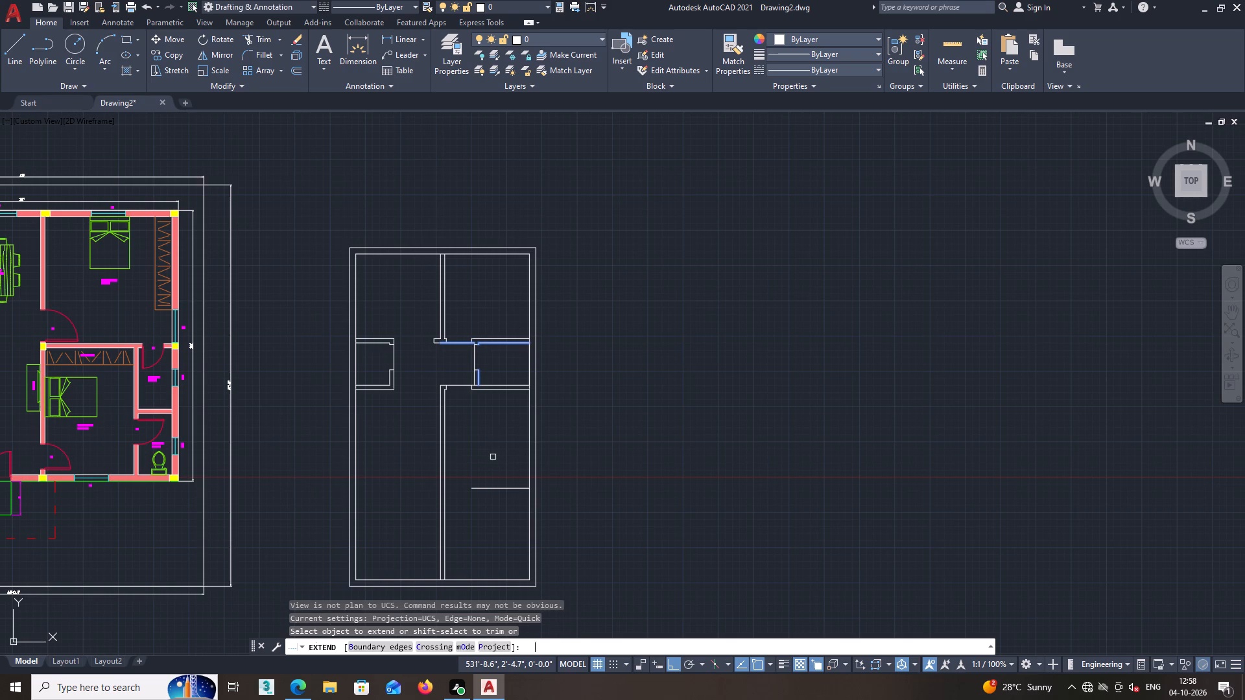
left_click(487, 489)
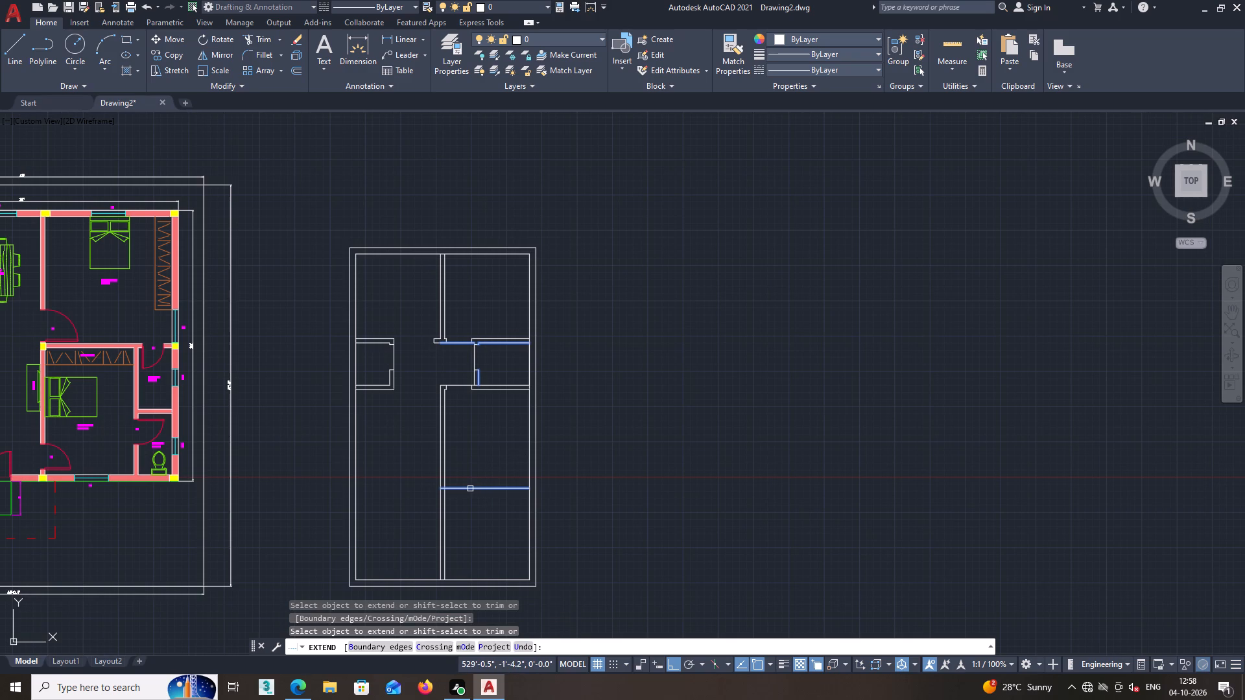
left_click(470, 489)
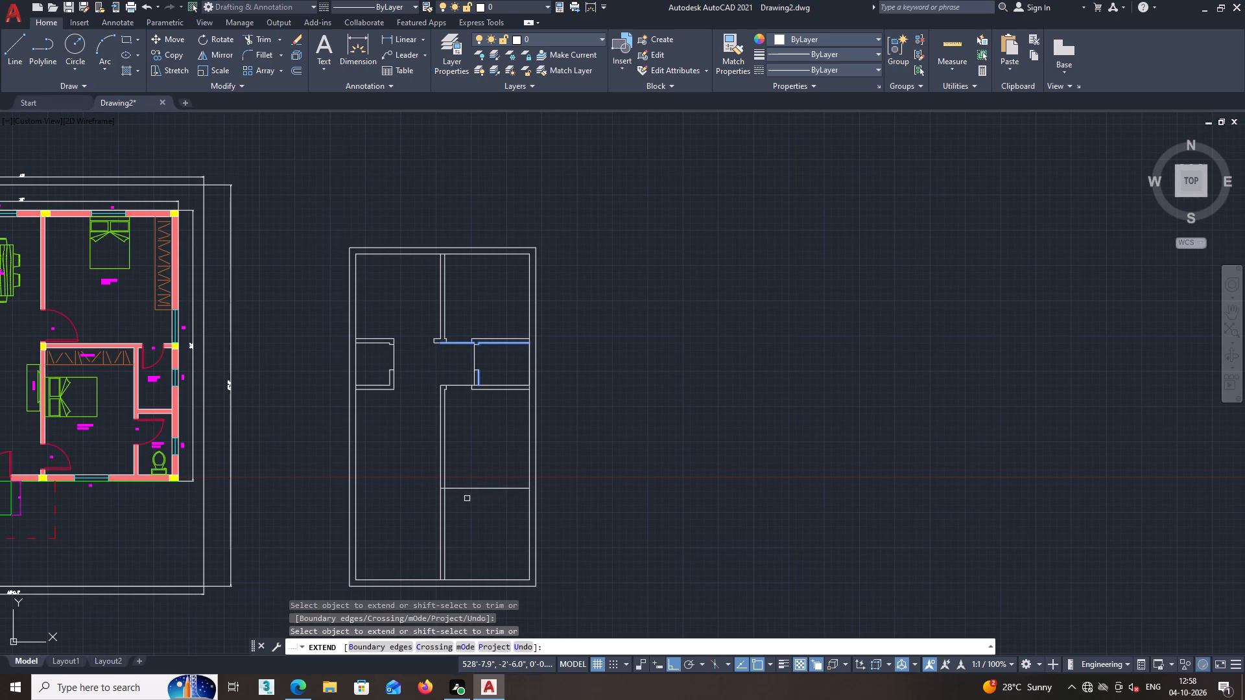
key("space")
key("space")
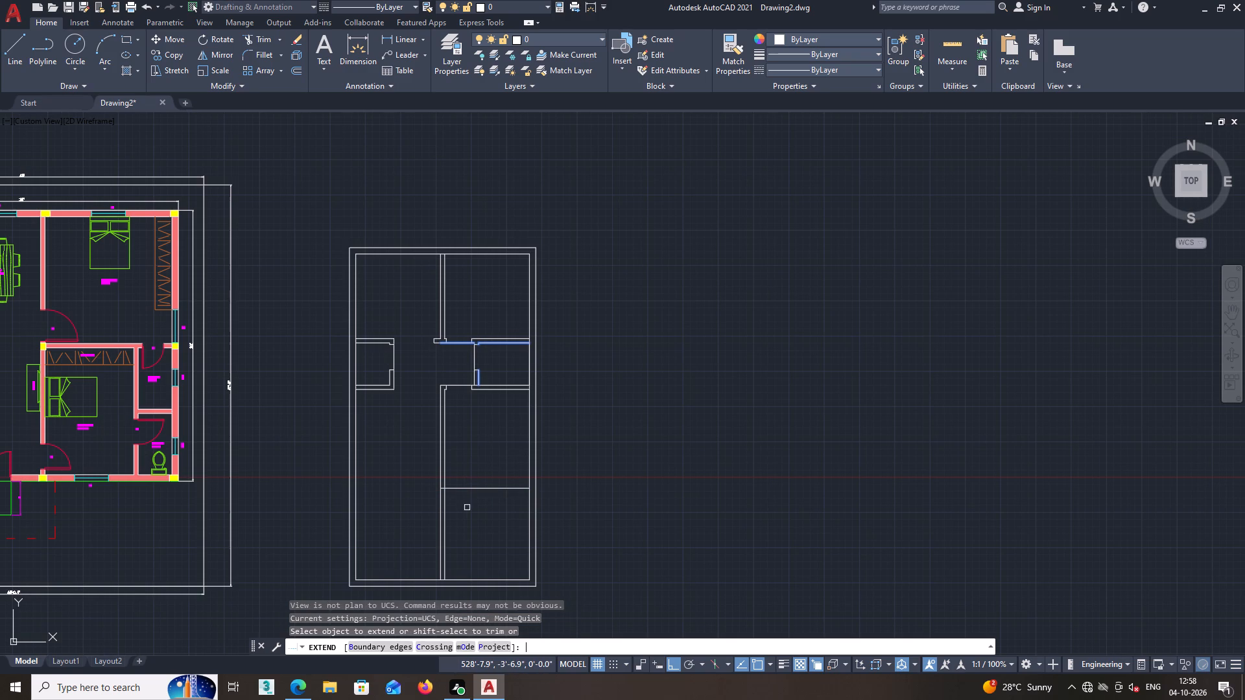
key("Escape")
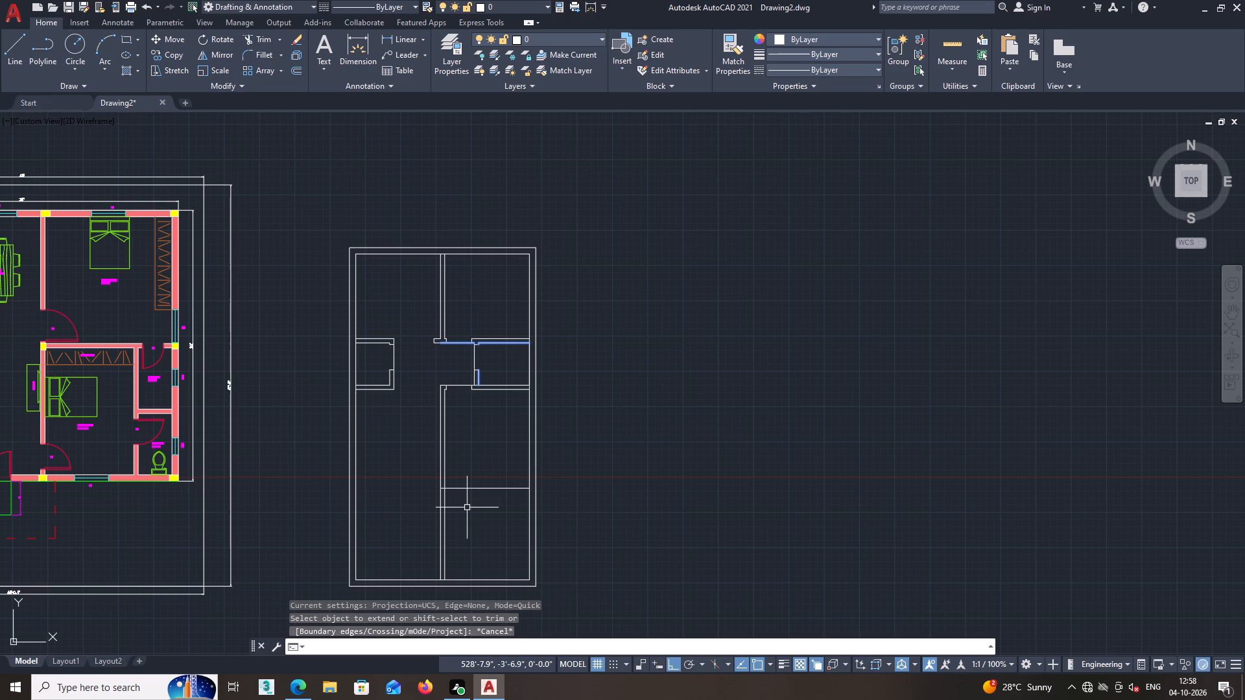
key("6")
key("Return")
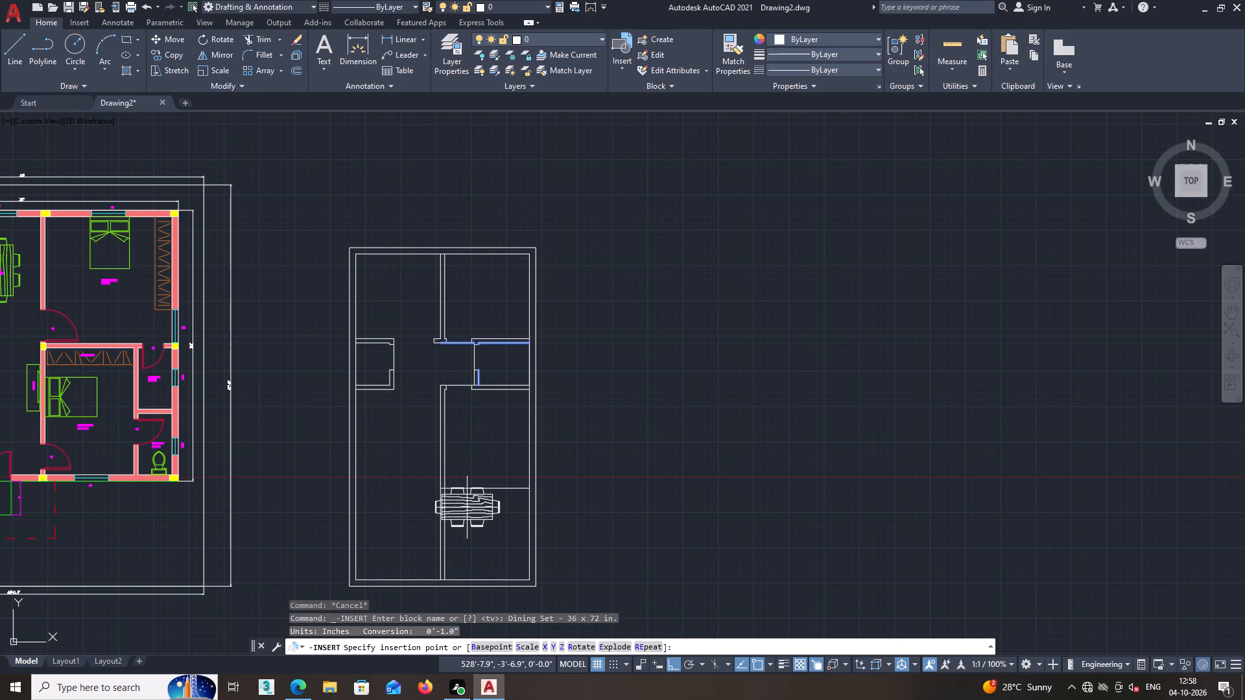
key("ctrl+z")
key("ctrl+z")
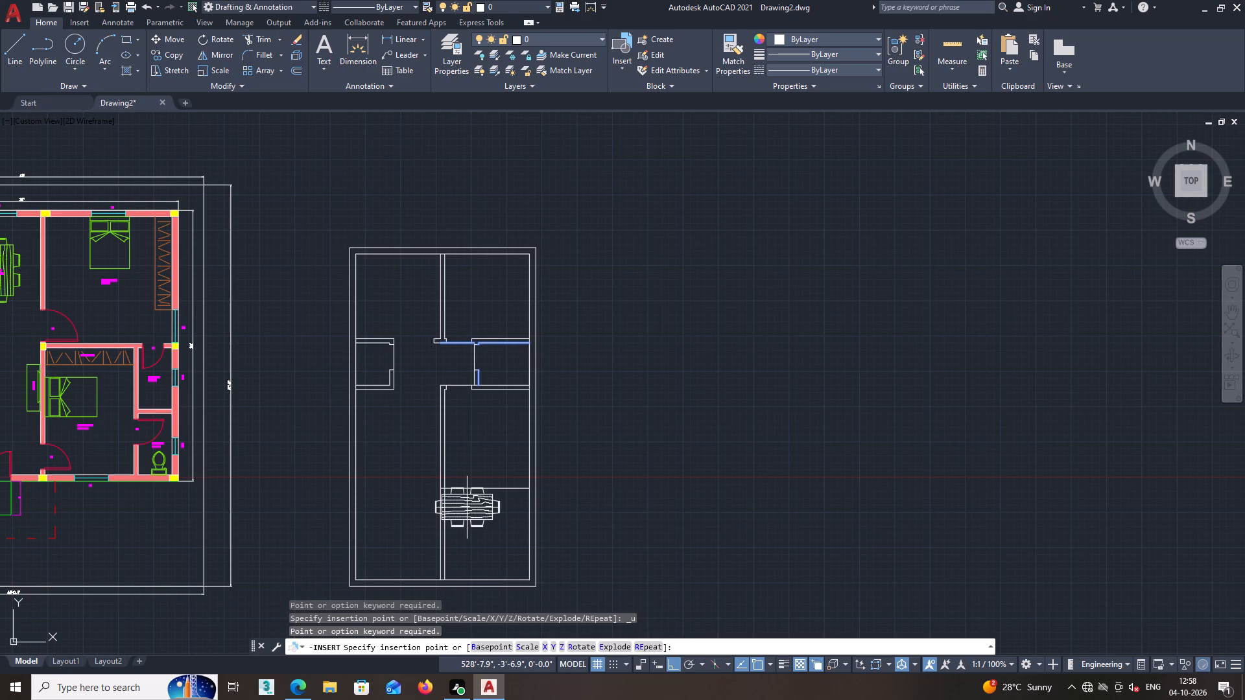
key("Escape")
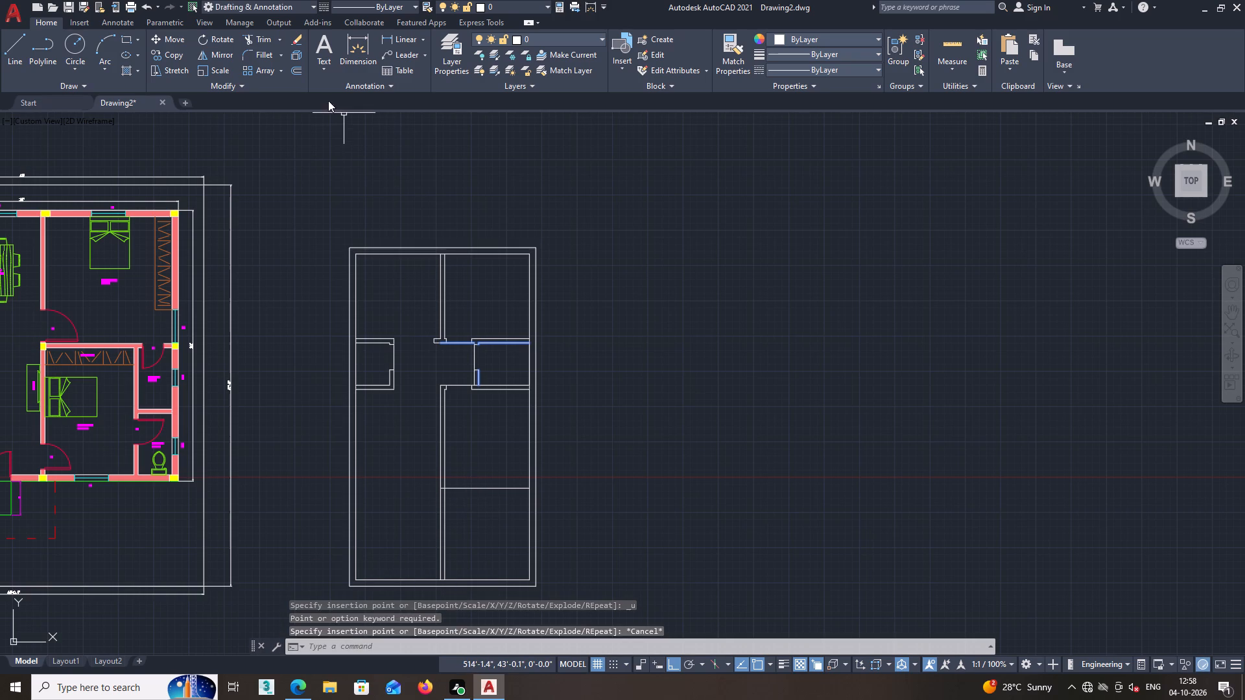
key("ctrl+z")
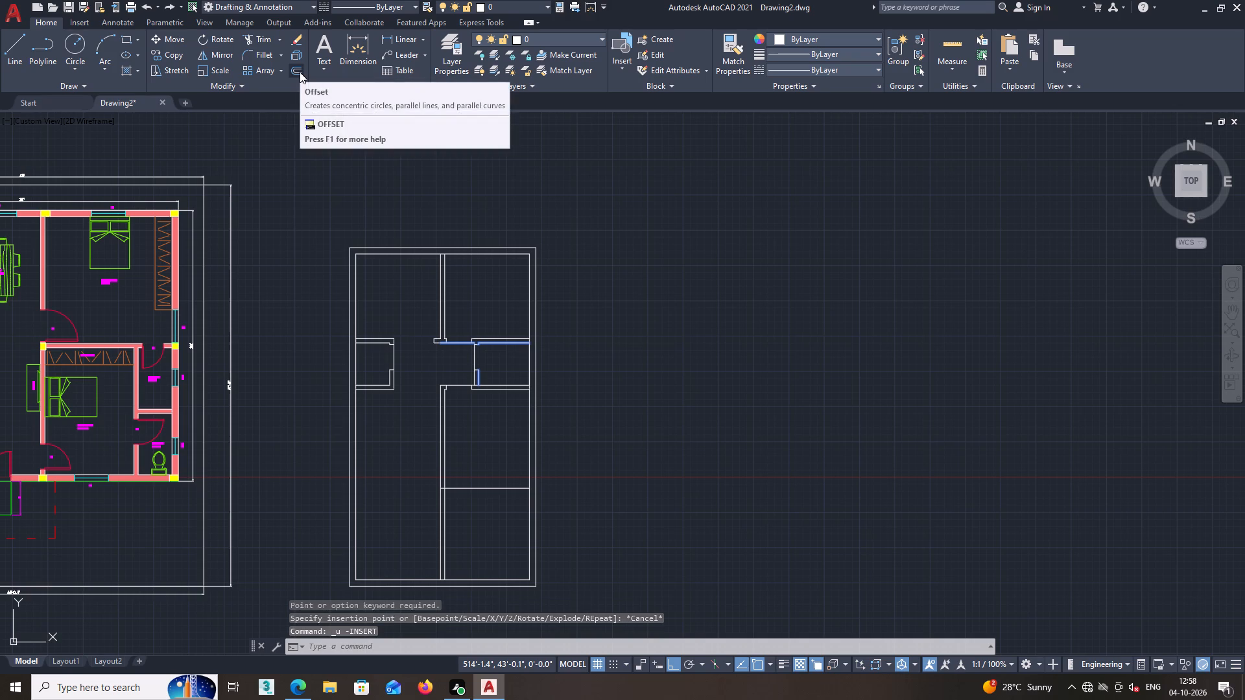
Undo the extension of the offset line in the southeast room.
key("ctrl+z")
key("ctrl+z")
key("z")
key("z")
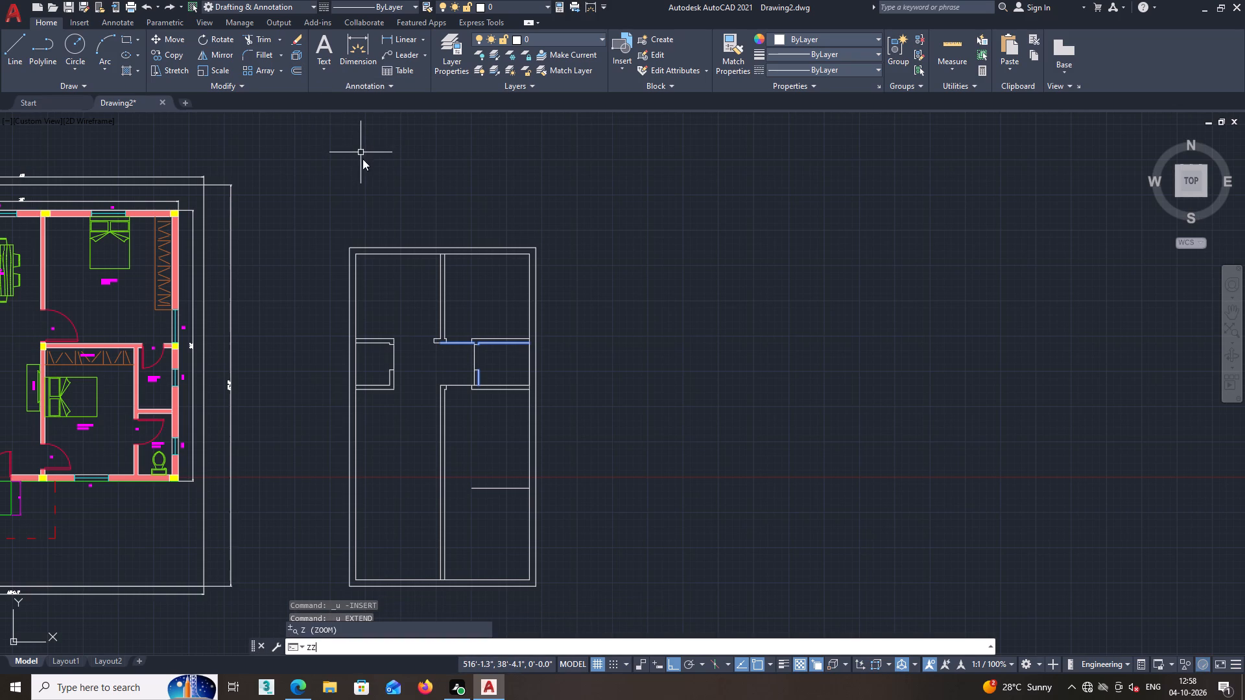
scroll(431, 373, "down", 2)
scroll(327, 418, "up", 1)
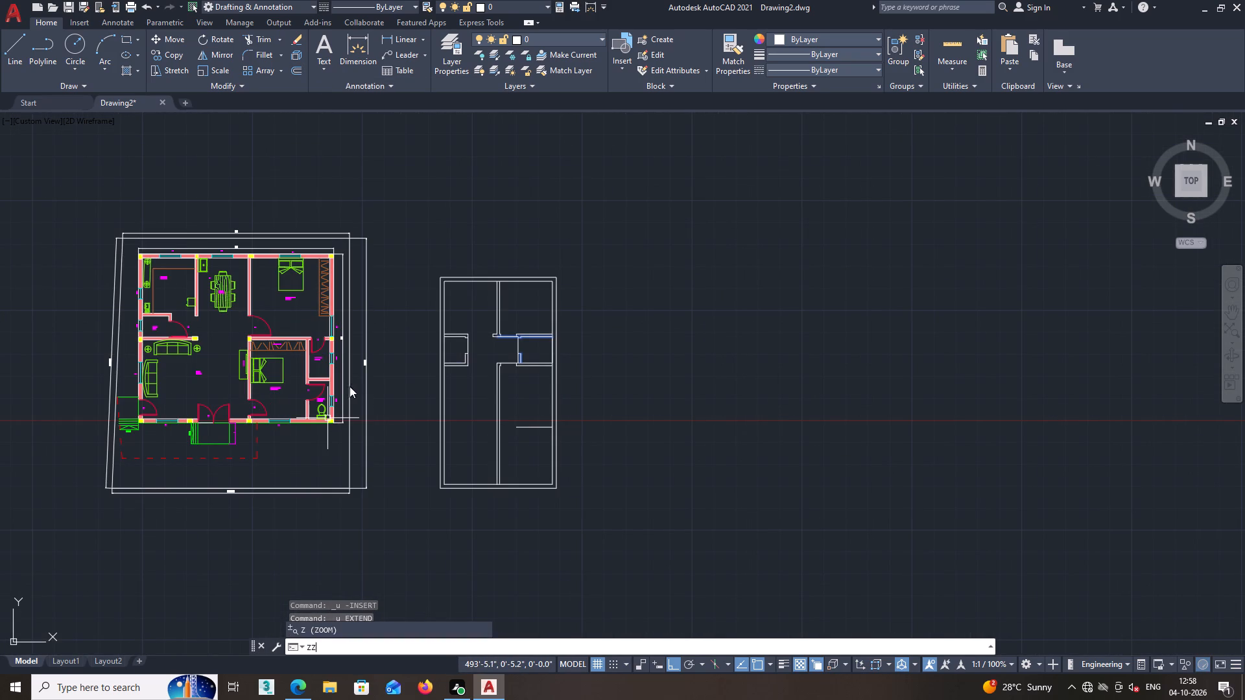
Extend the offset line in the southeast room both ways to the inner faces of the east and west outer walls.
middle_click_drag(527, 430, 525, 451)
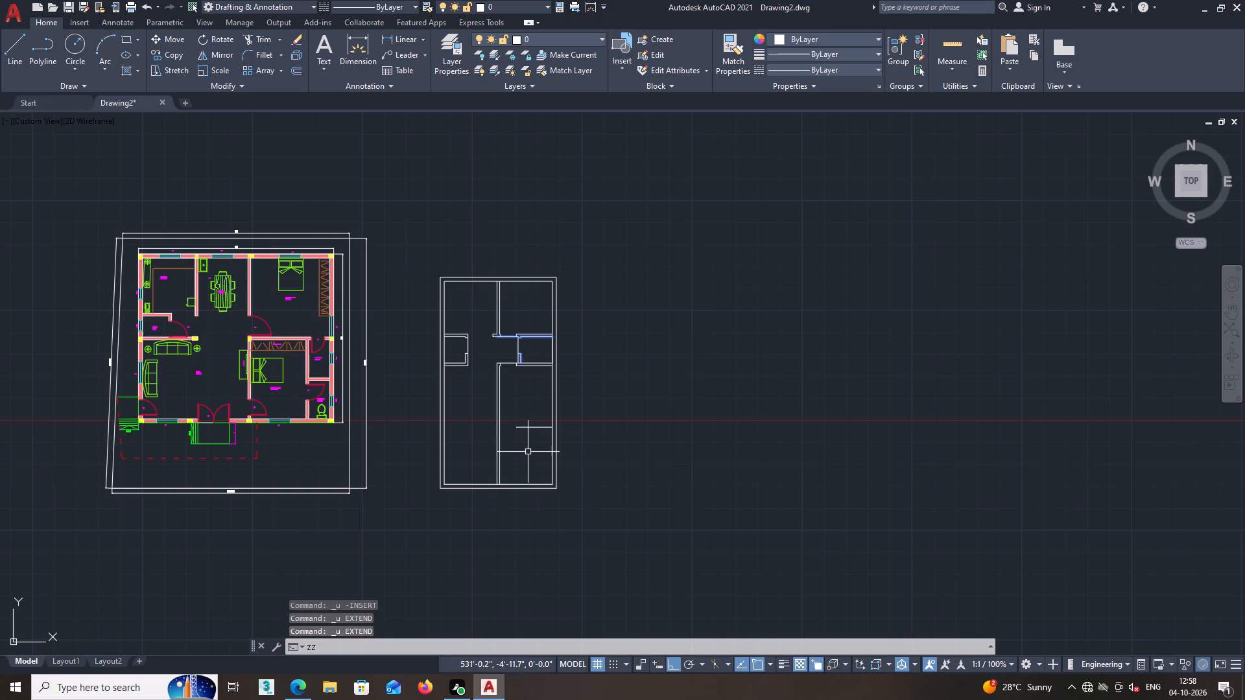
type("EX")
key("Return")
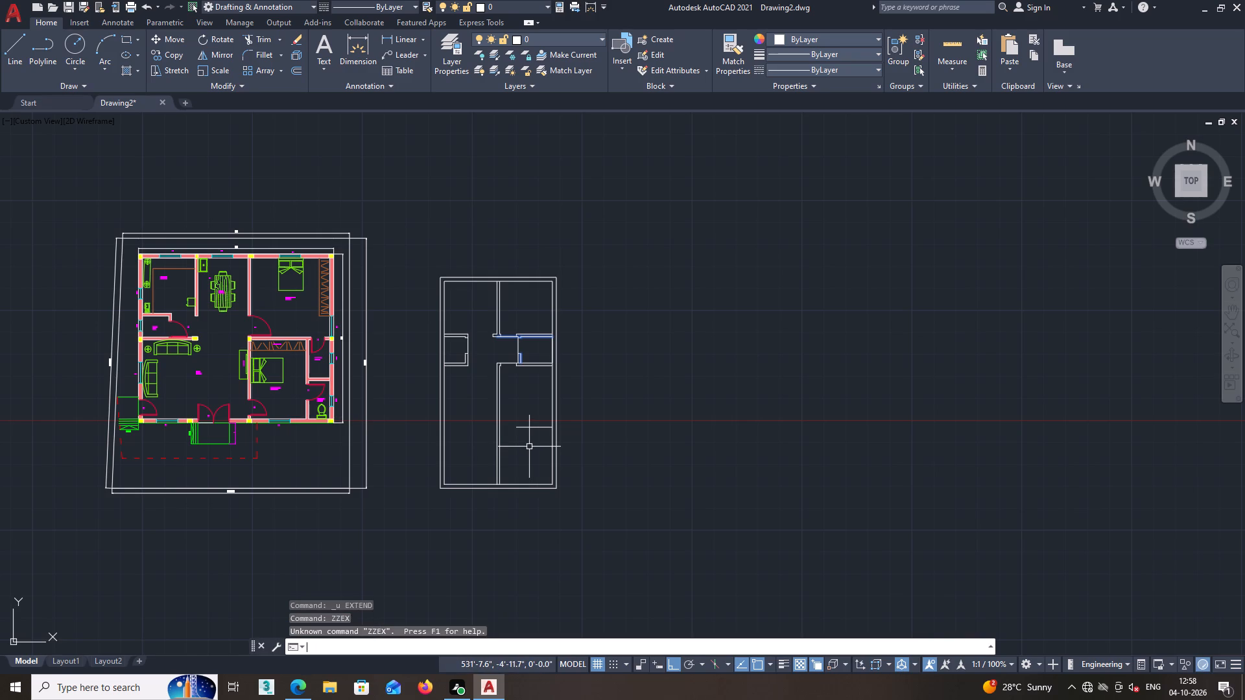
key("space")
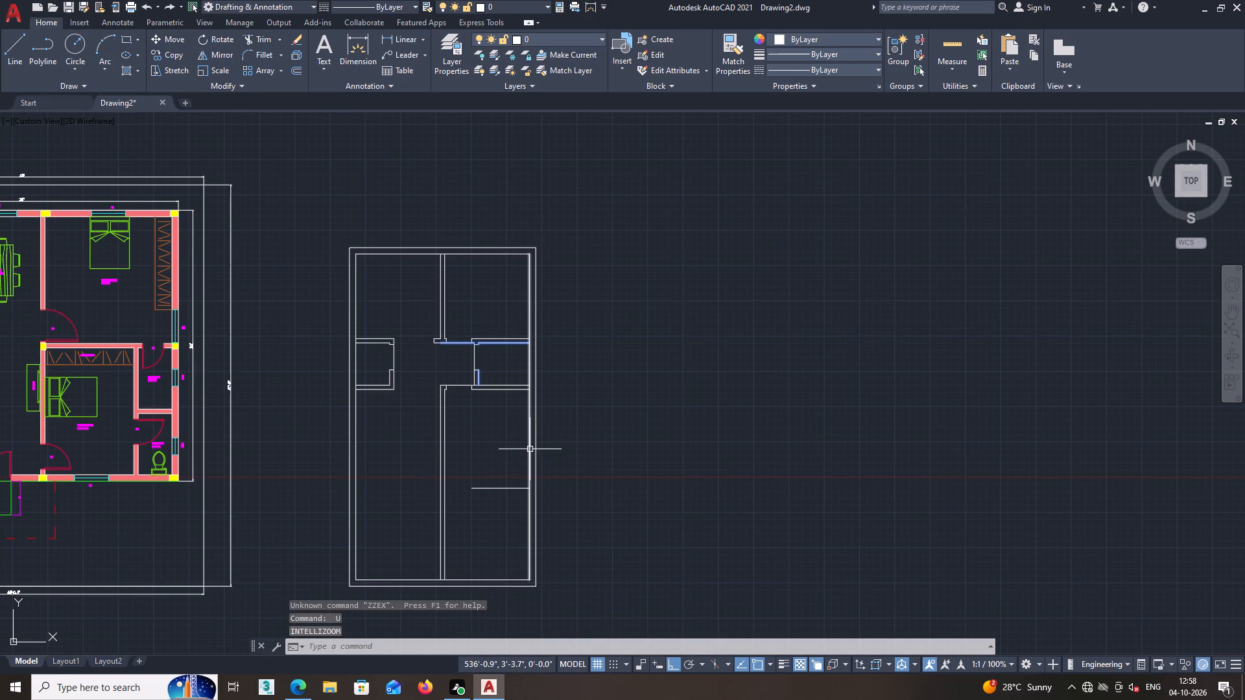
key("Escape")
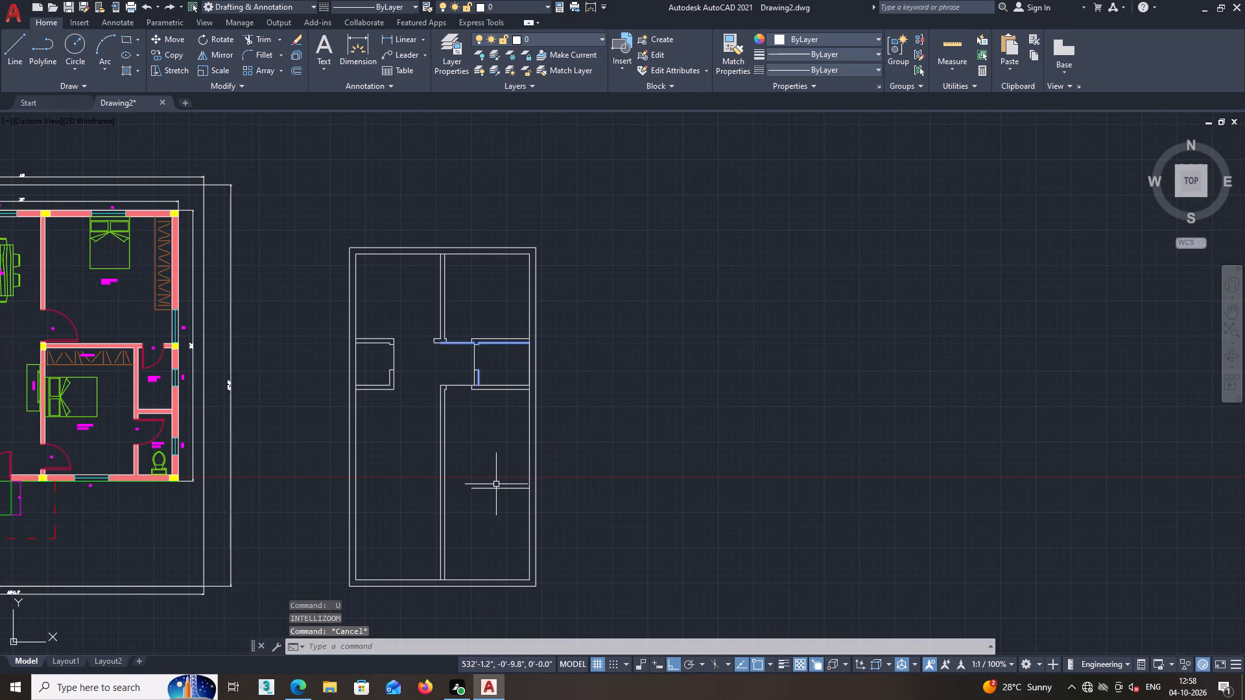
key("e")
key("x")
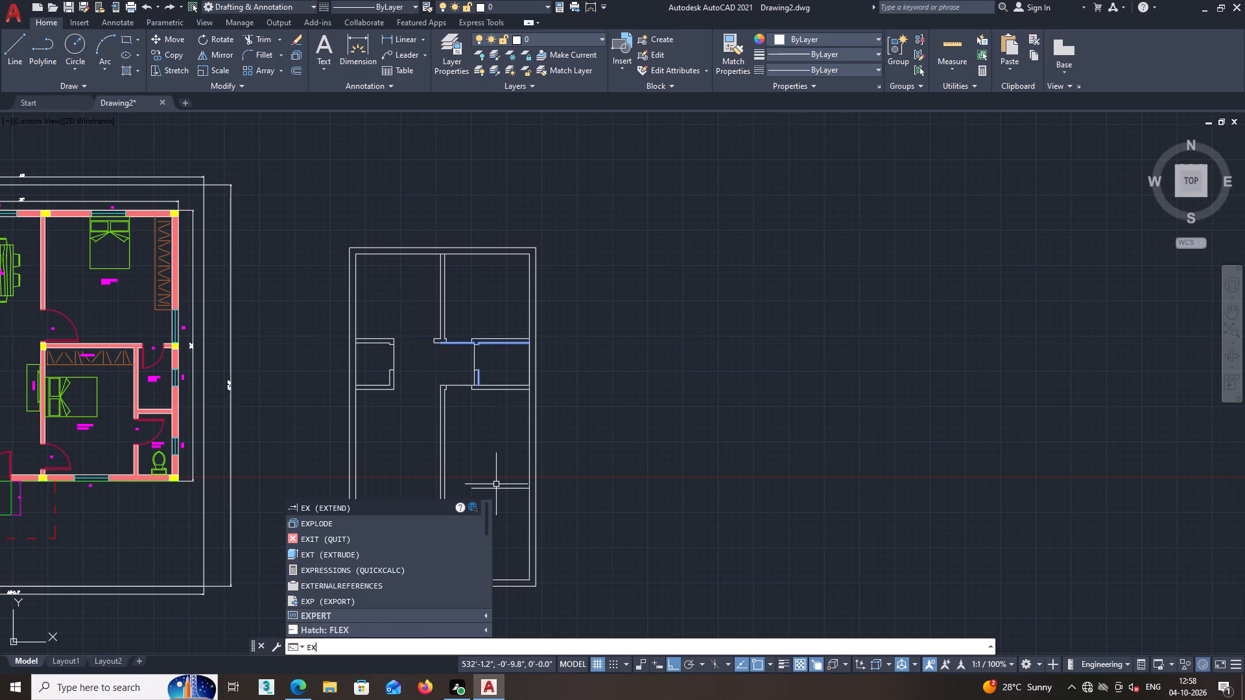
key("Return")
left_click(493, 488)
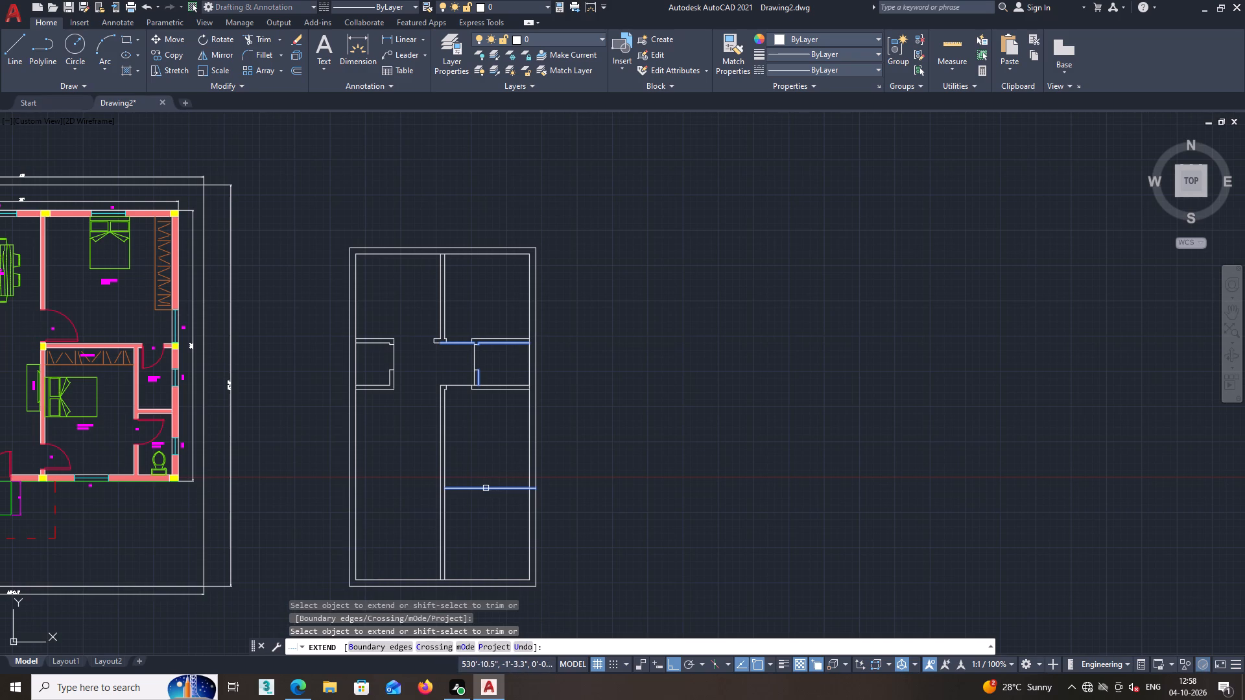
left_click(481, 489)
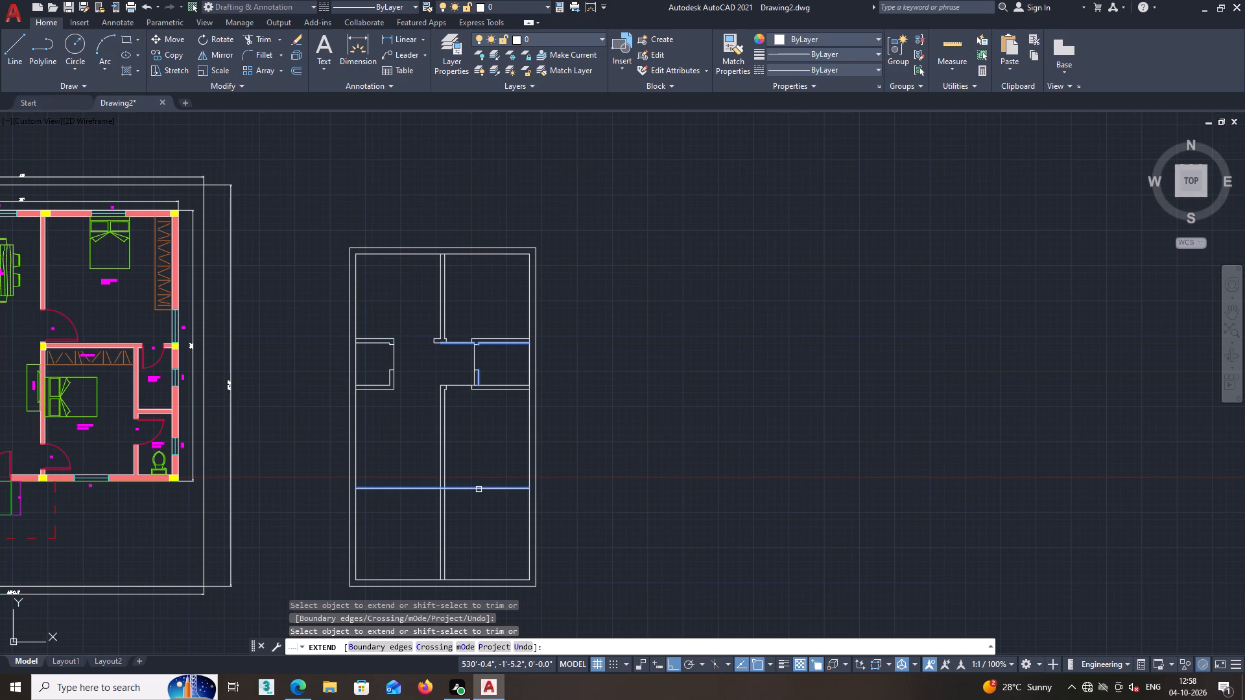
left_click(479, 489)
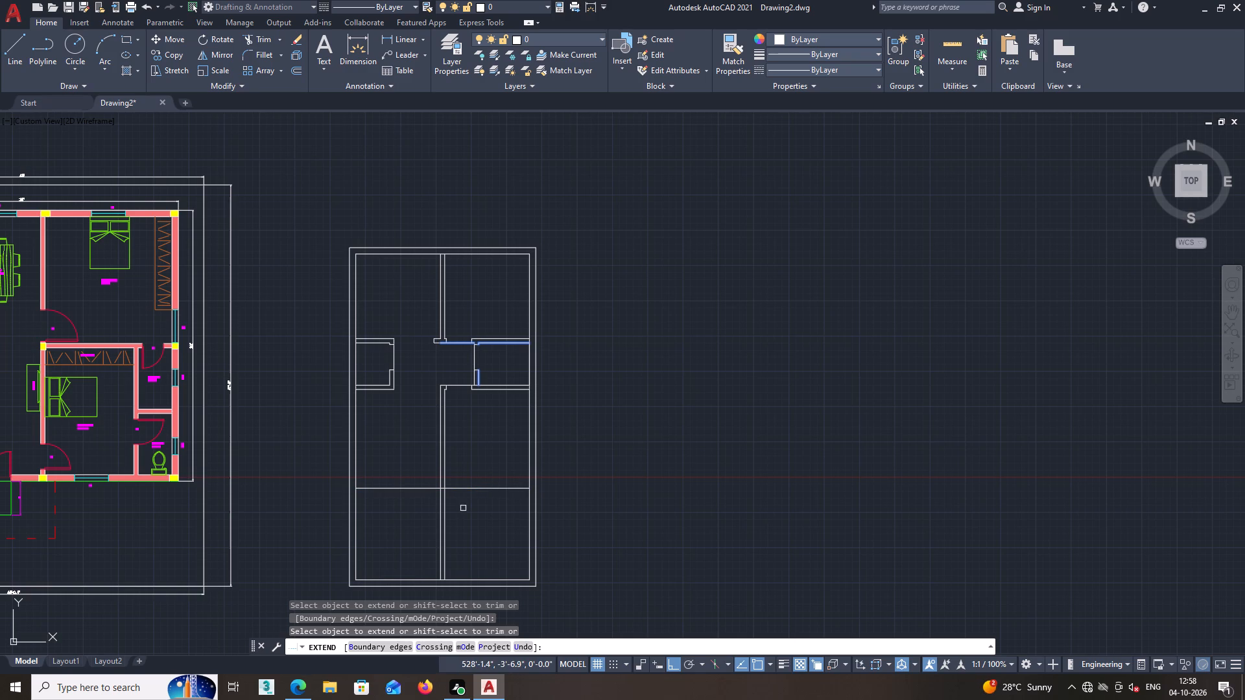
middle_click_drag(466, 508, 460, 471)
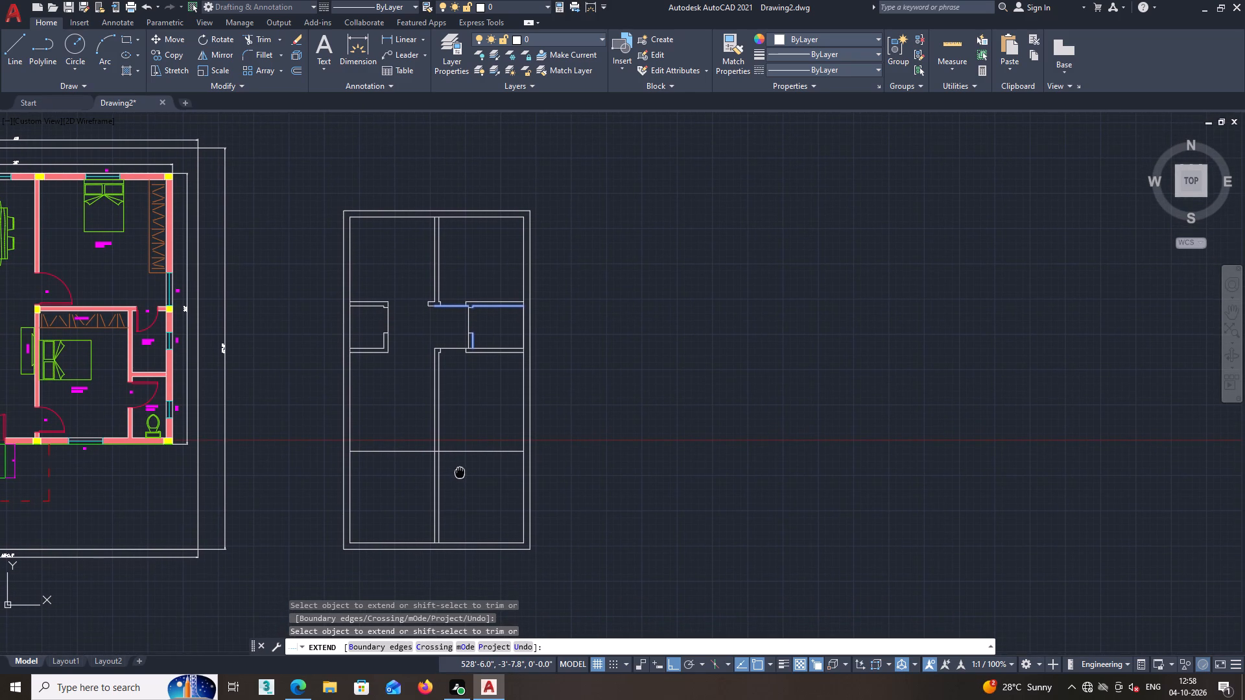
middle_click_drag(460, 471, 460, 463)
key("space")
key("space")
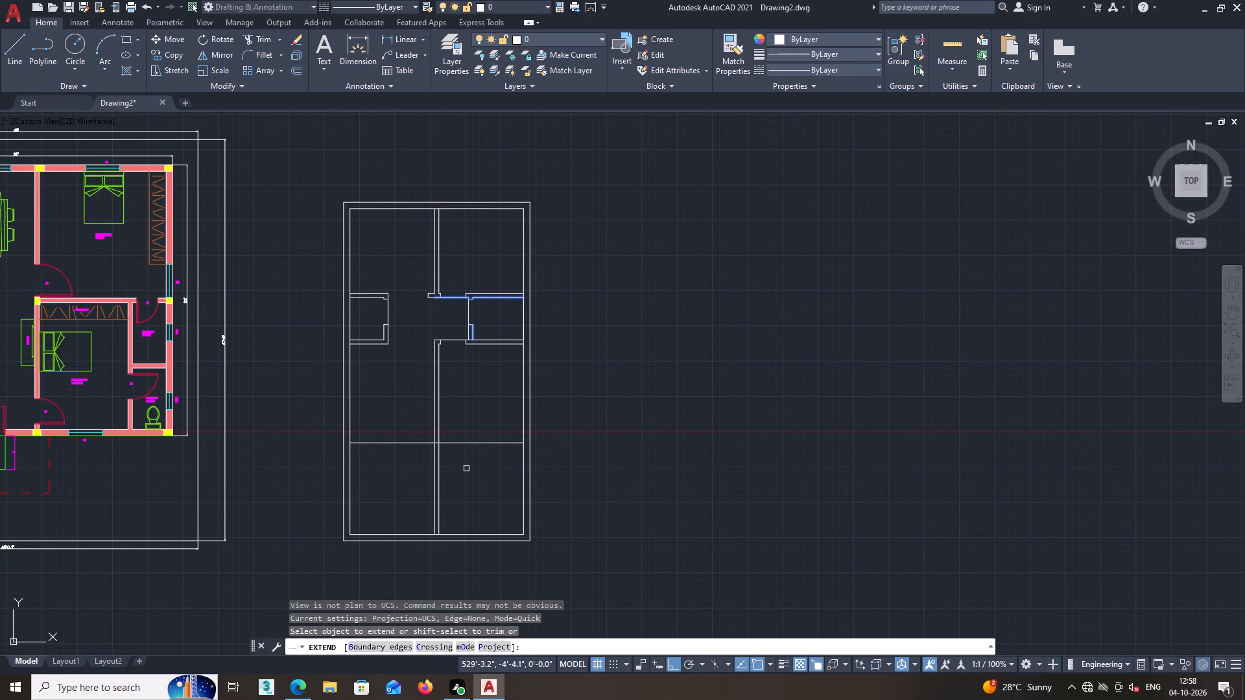
key("Escape")
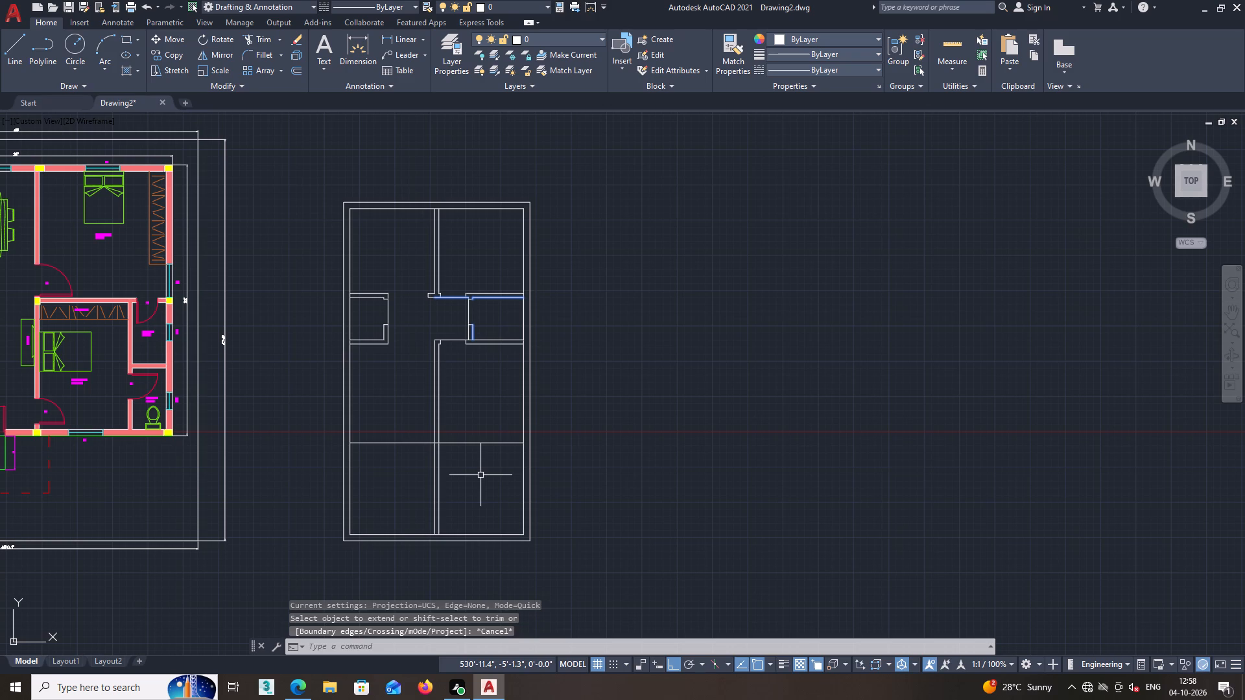
Offset the extended cross line 6" to the south to form the new cross partition.
key("o")
type("FF")
key("Return")
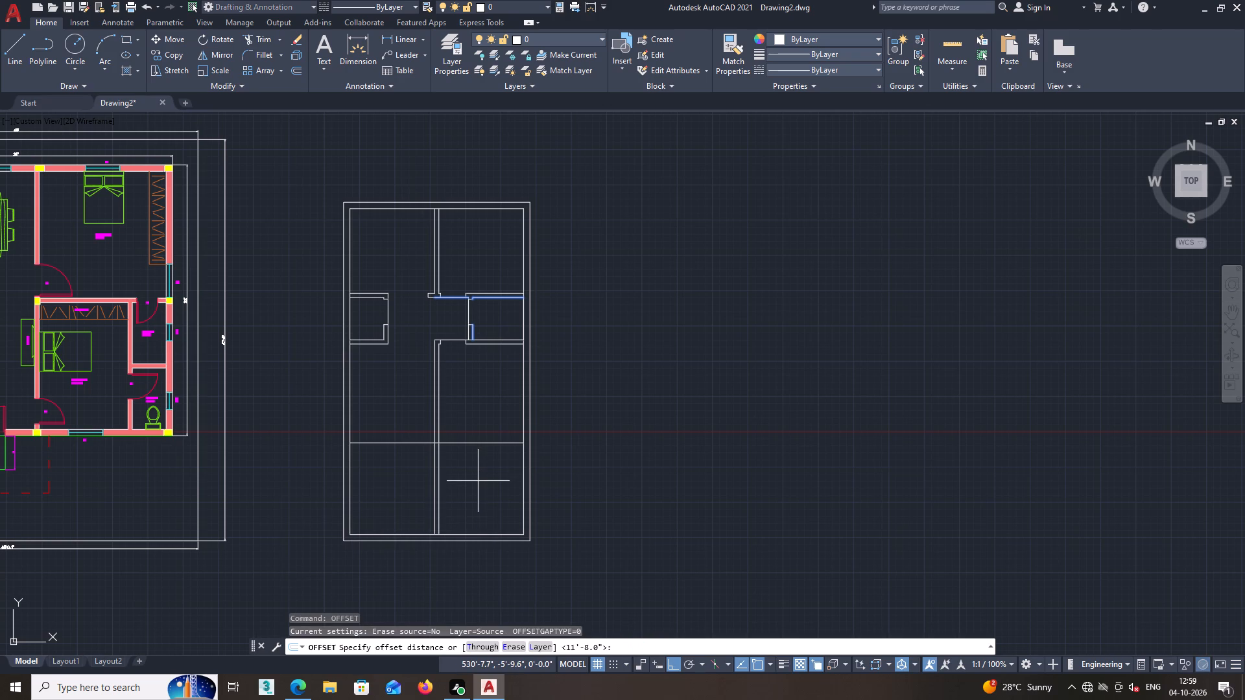
middle_click_drag(478, 482, 479, 460)
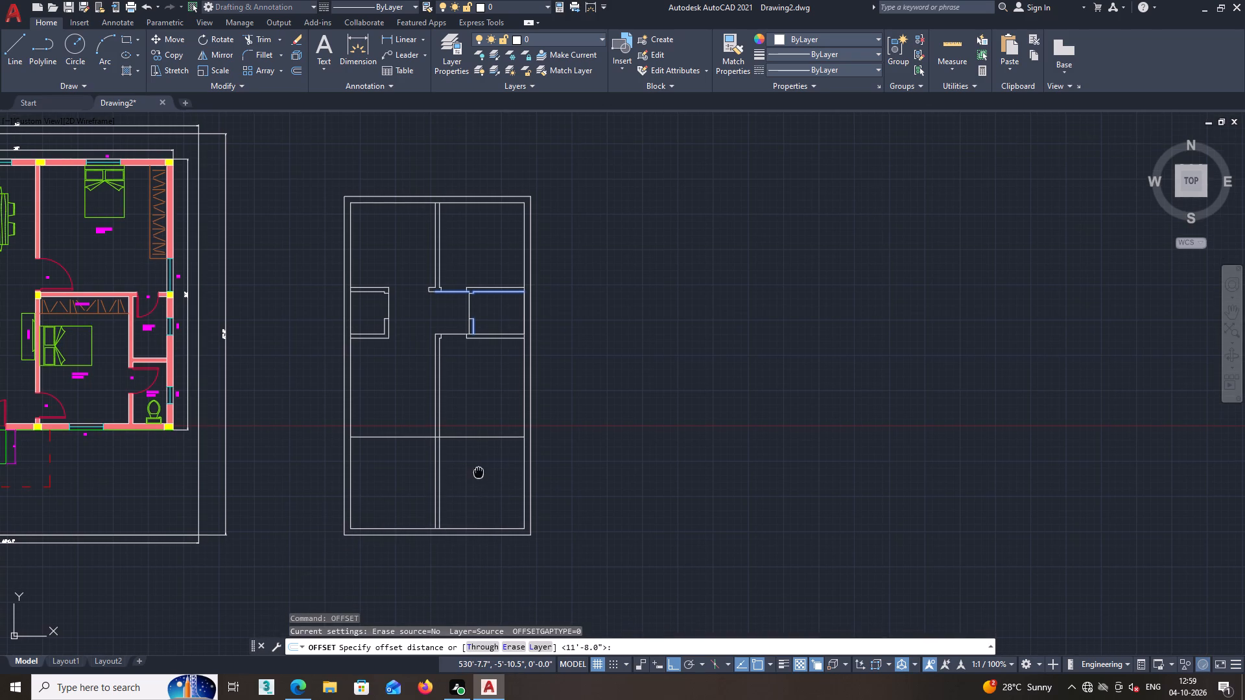
middle_click_drag(479, 460, 479, 437)
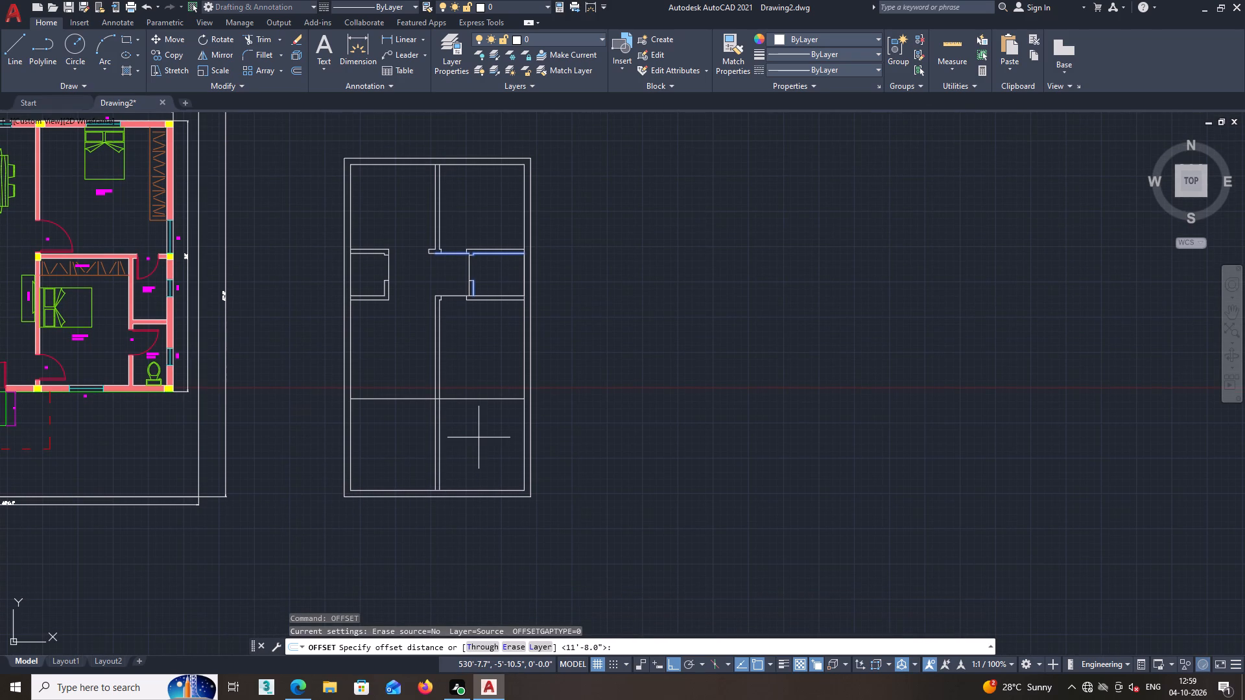
key("6")
key("Return")
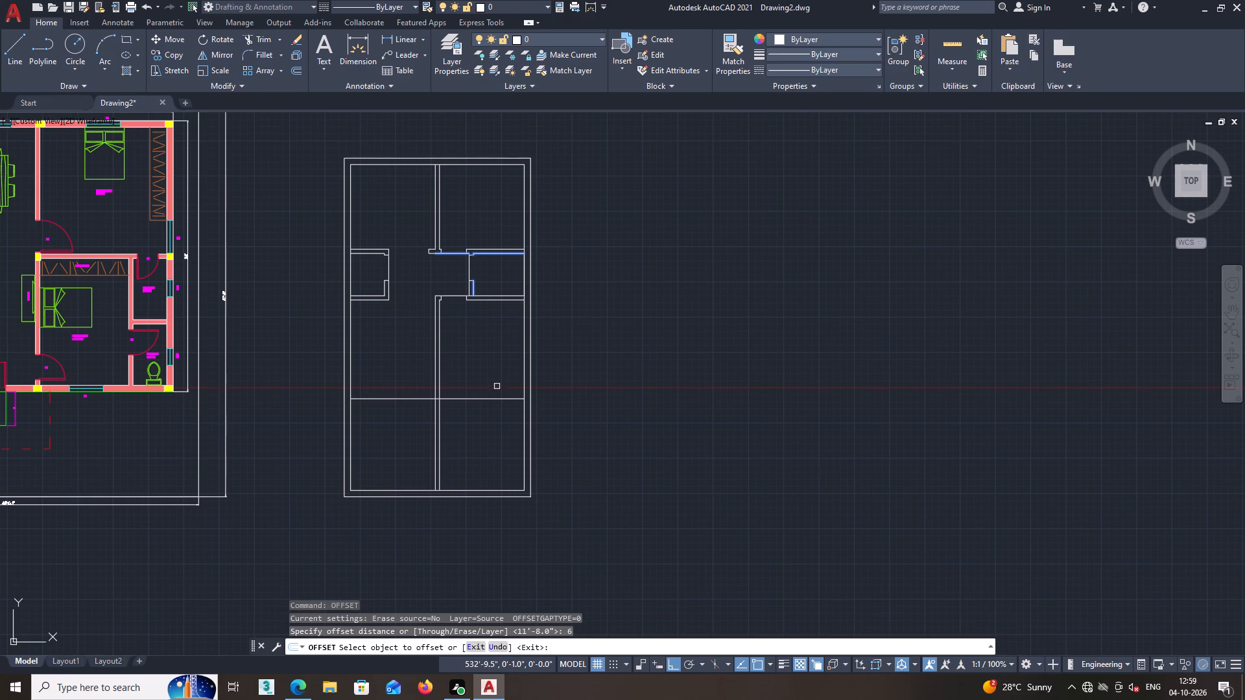
left_click(493, 398)
left_click(490, 421)
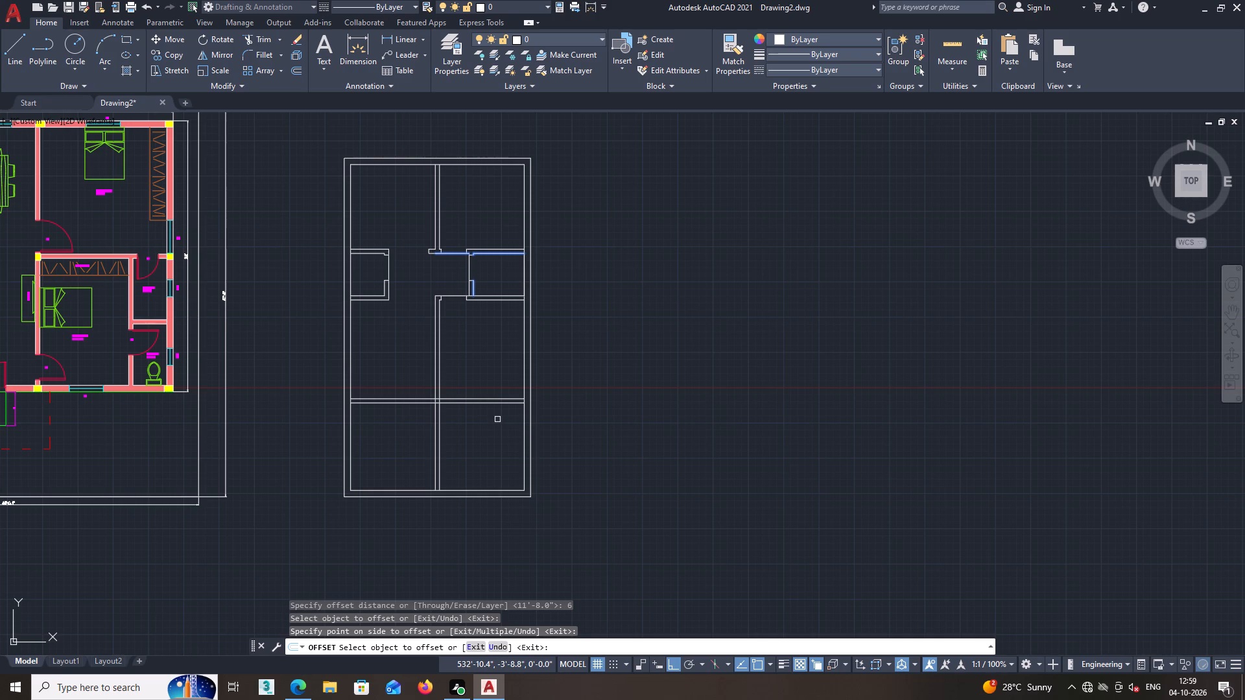
key("space")
Trim both lines of the central north-south partition south of the new cross partition.
type("TR")
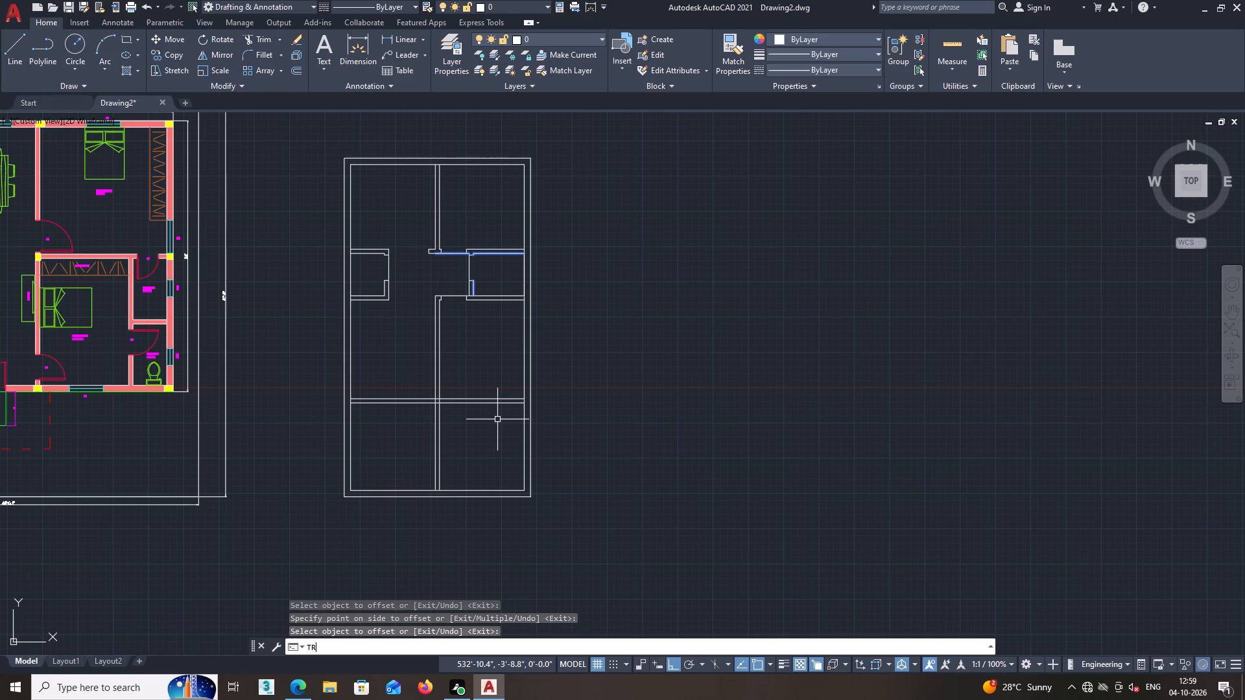
key("Return")
left_click(483, 436)
left_click(427, 451)
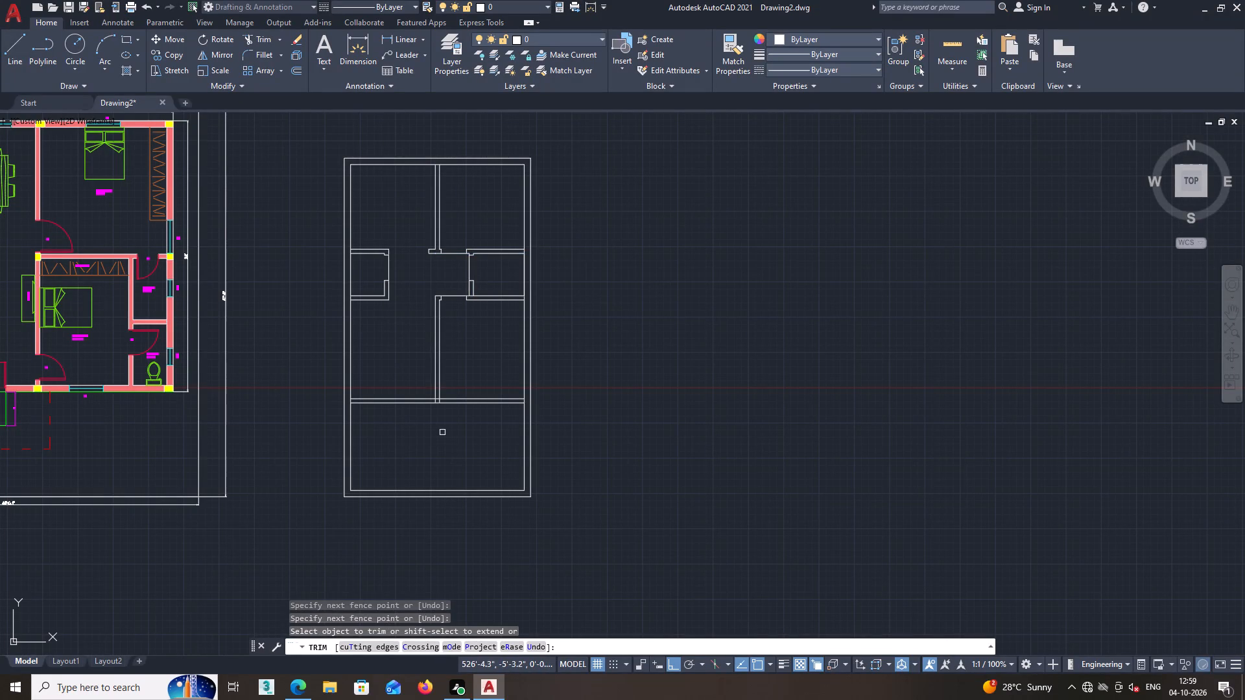
Offset the new cross partition's lower line 6'6" to the south.
scroll(443, 420, "up", 1)
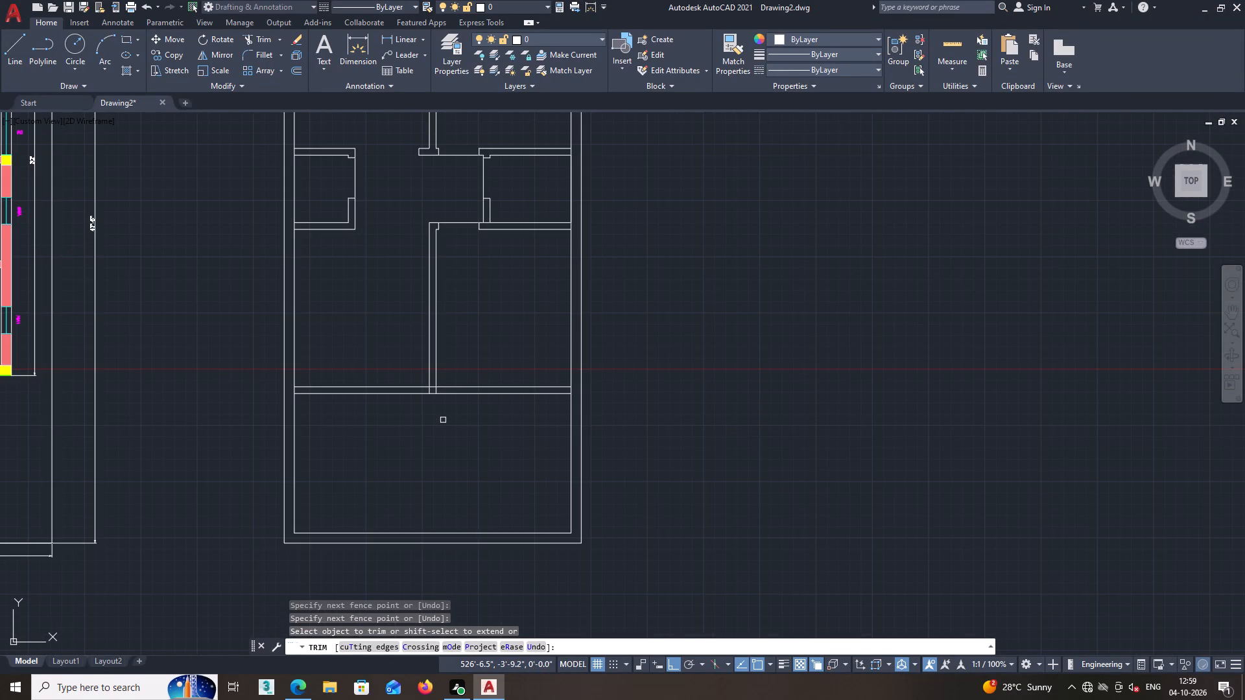
scroll(443, 420, "down", 1)
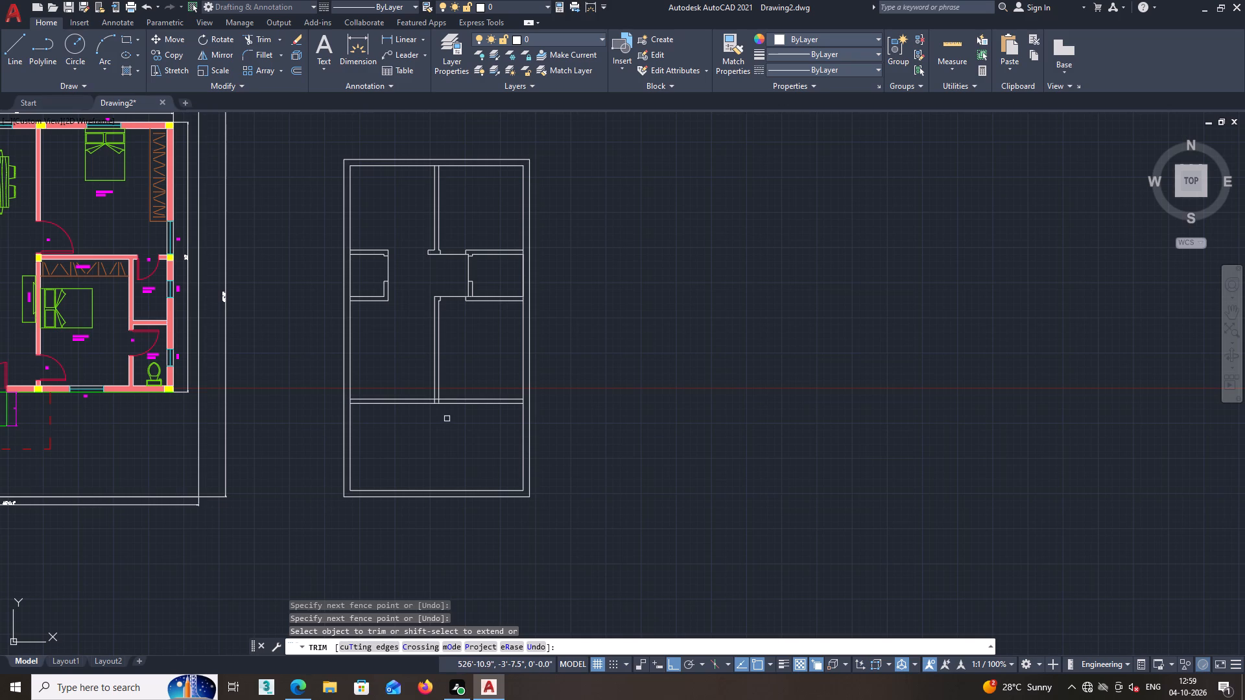
middle_click_drag(503, 427, 500, 393)
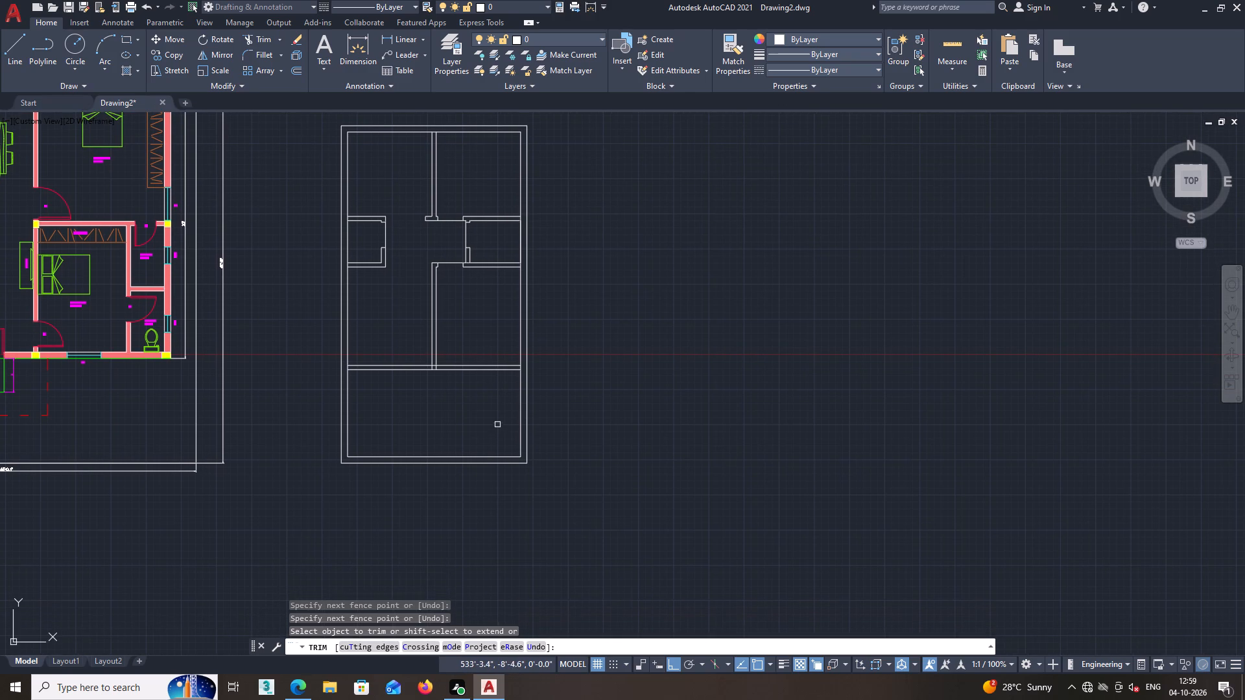
scroll(501, 404, "up", 1)
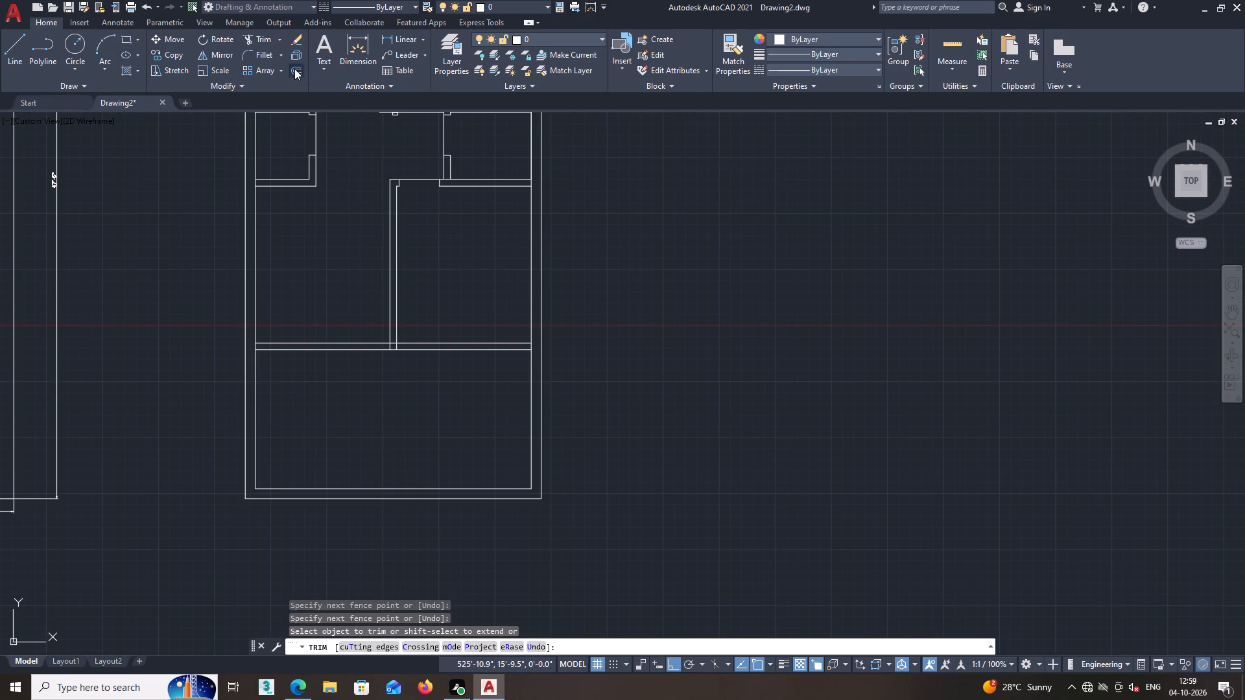
left_click(294, 69)
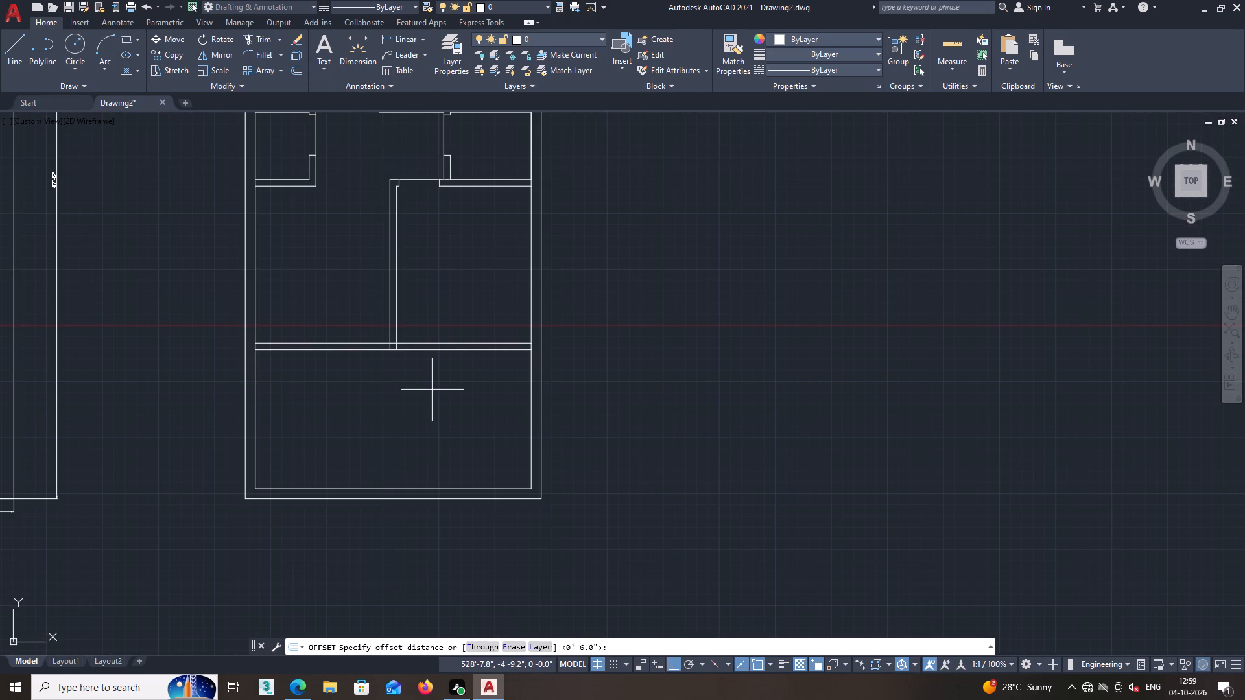
key("6")
type("'6")
key("Return")
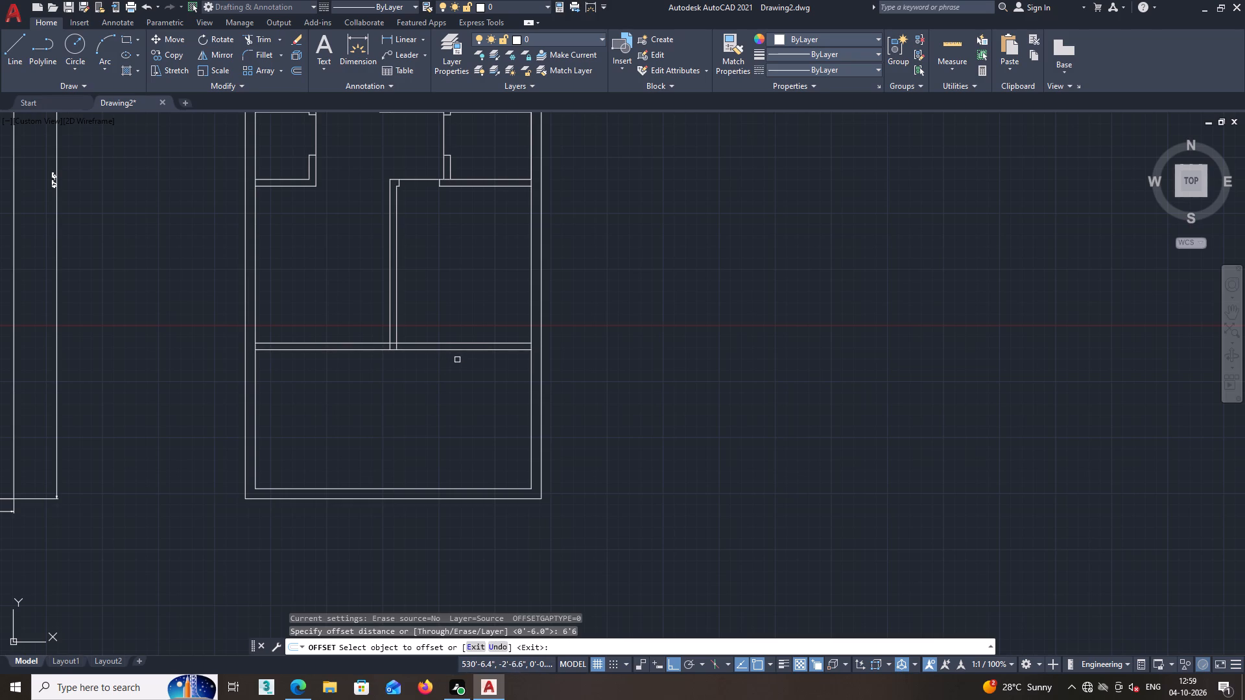
left_click(458, 349)
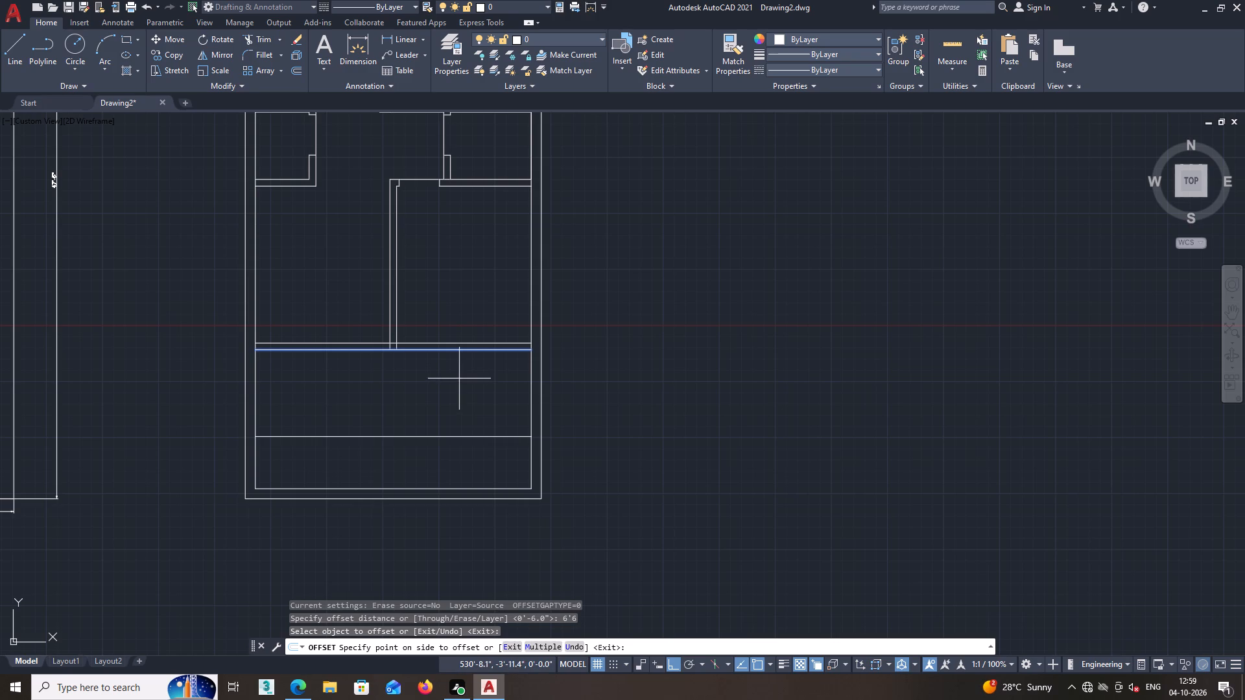
left_click(459, 379)
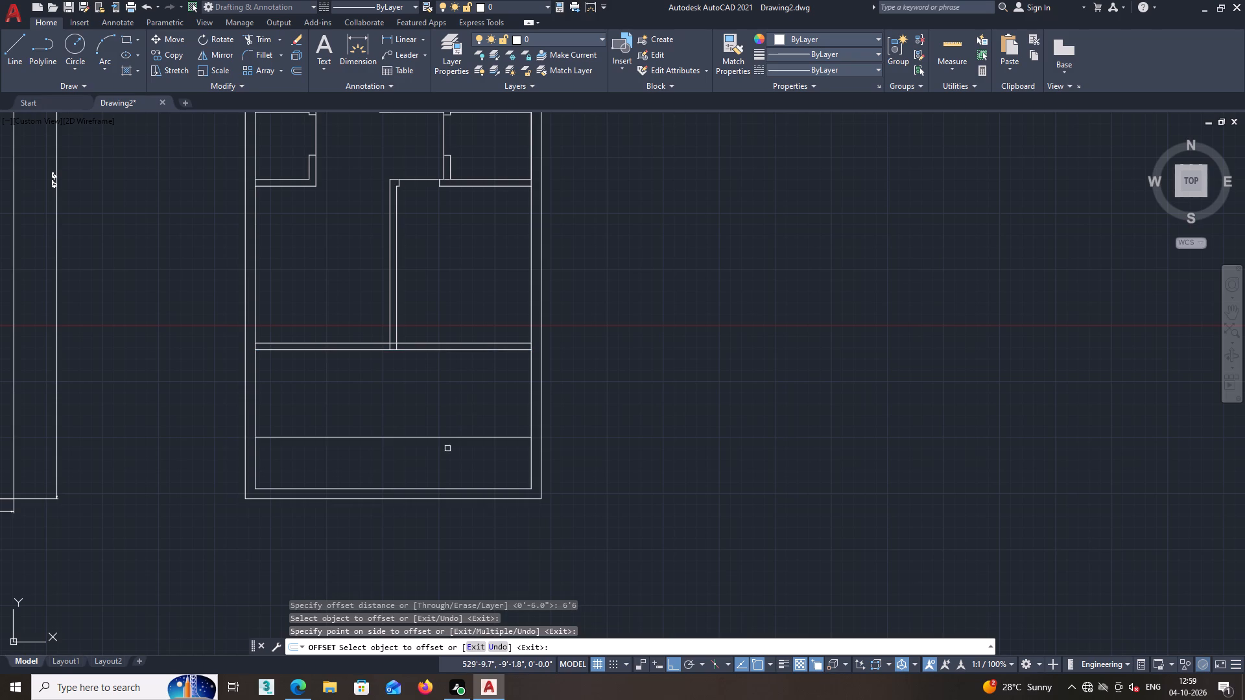
middle_click_drag(447, 446, 480, 399)
scroll(441, 401, "up", 2)
key("space")
Offset the southernmost cross line 6" to the south to give that partition its thickness.
key("space")
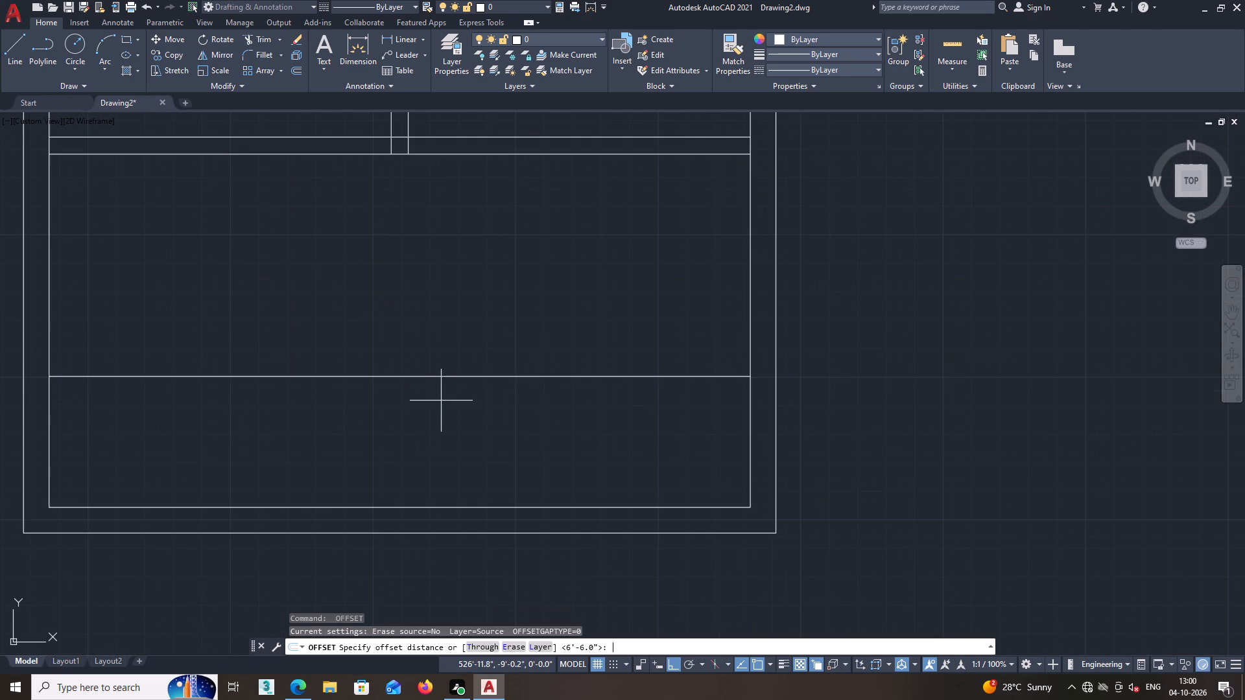
key("6")
key("Return")
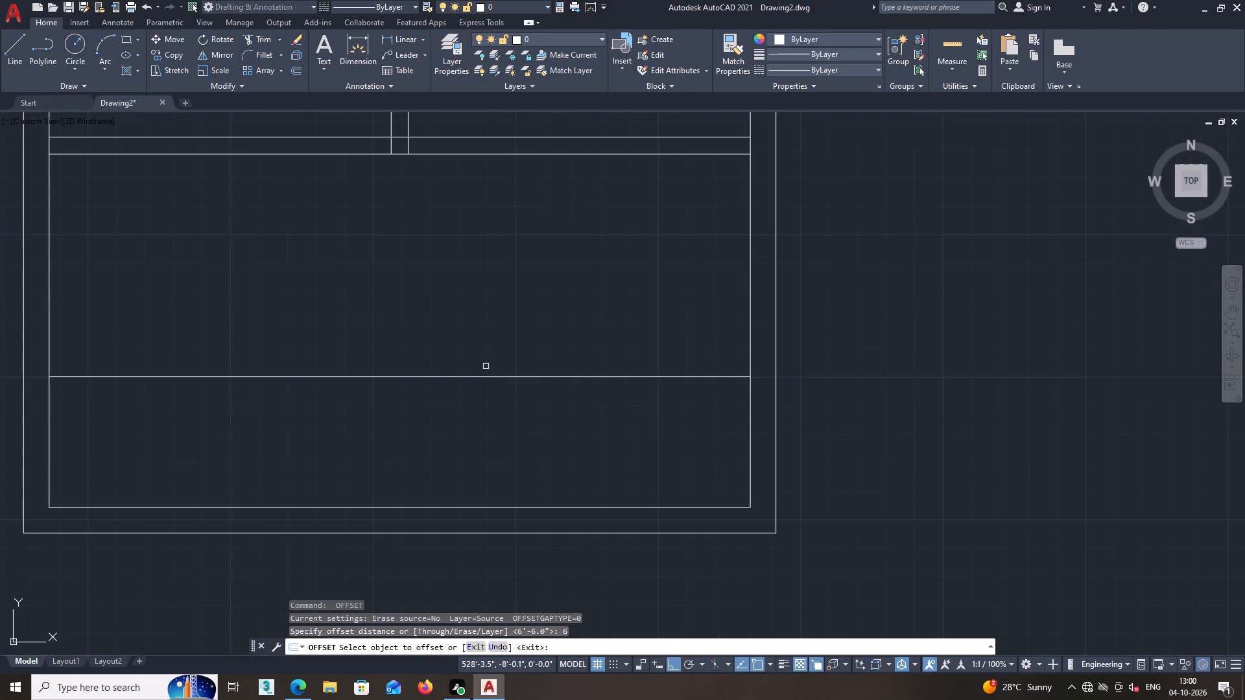
left_click(487, 379)
left_click(486, 400)
key("space")
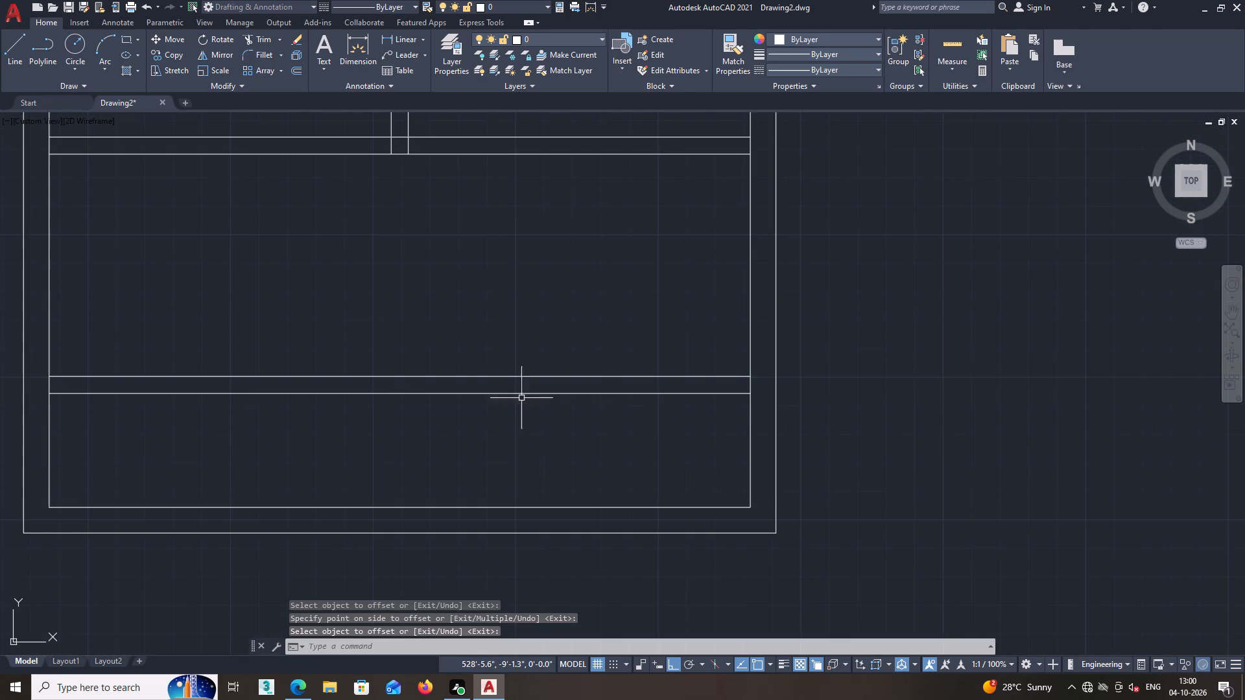
Draw a polyline along the east outer wall's inner face between the two southern cross partitions.
middle_click_drag(562, 408, 593, 389)
scroll(594, 388, "down", 2)
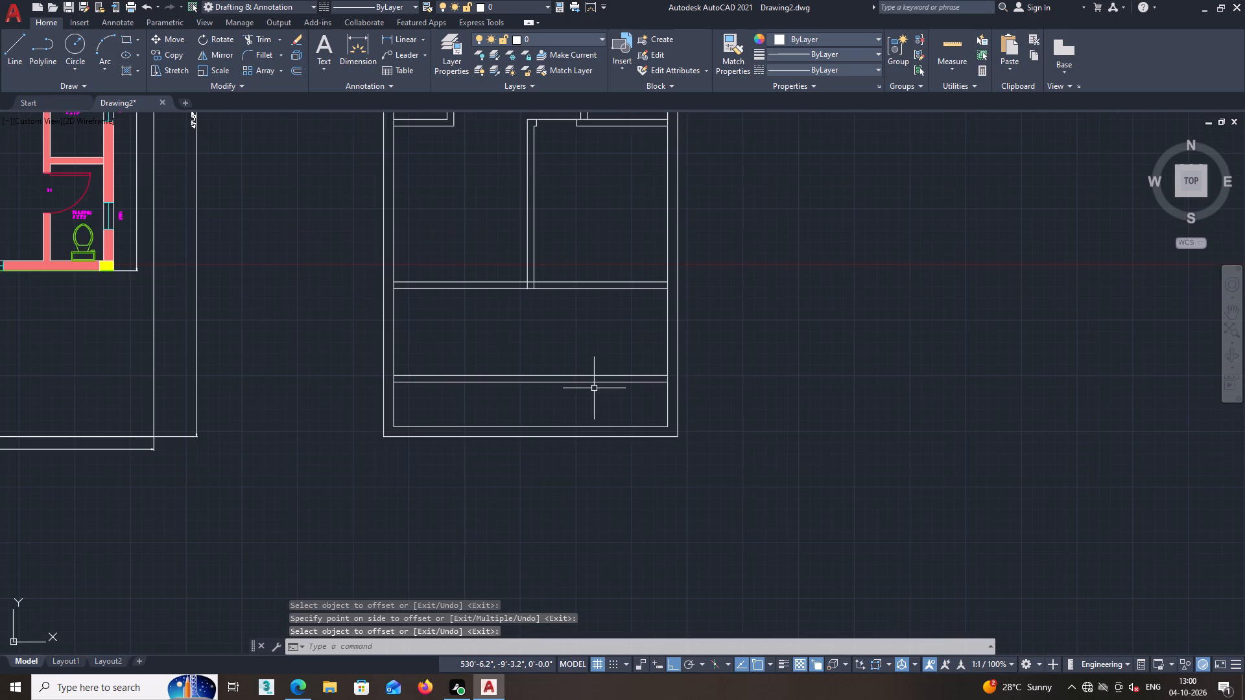
middle_click_drag(594, 388, 593, 439)
middle_click_drag(558, 402, 536, 403)
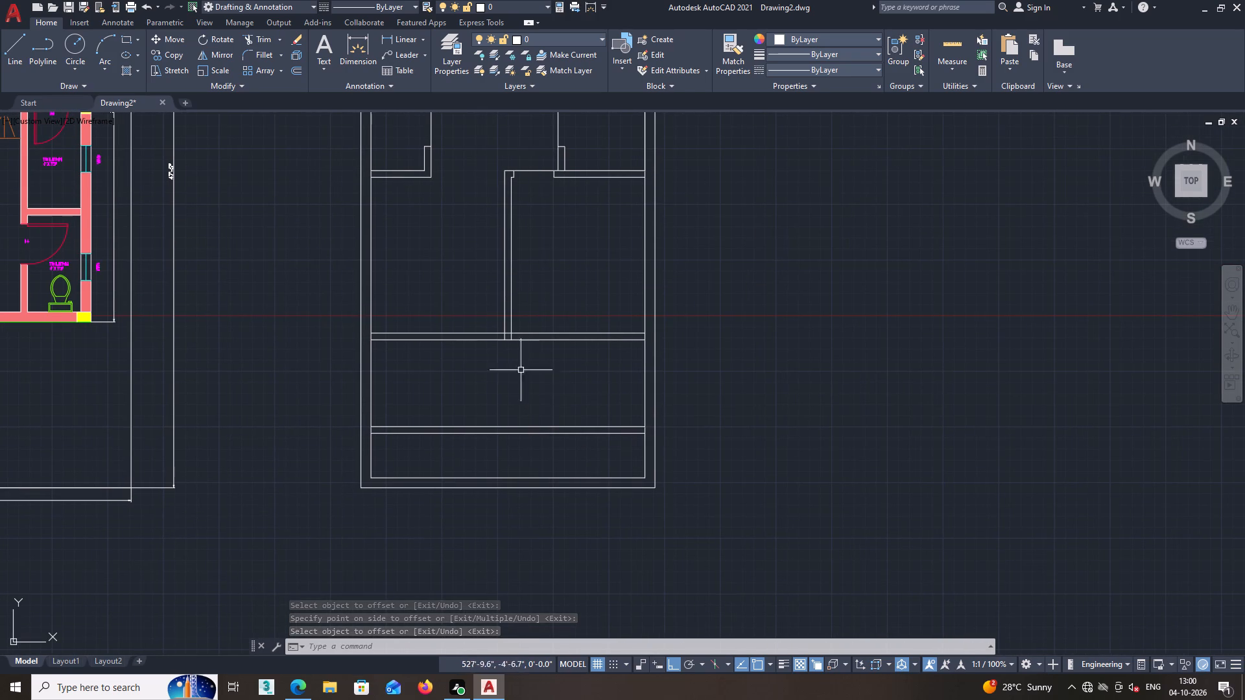
left_click(51, 47)
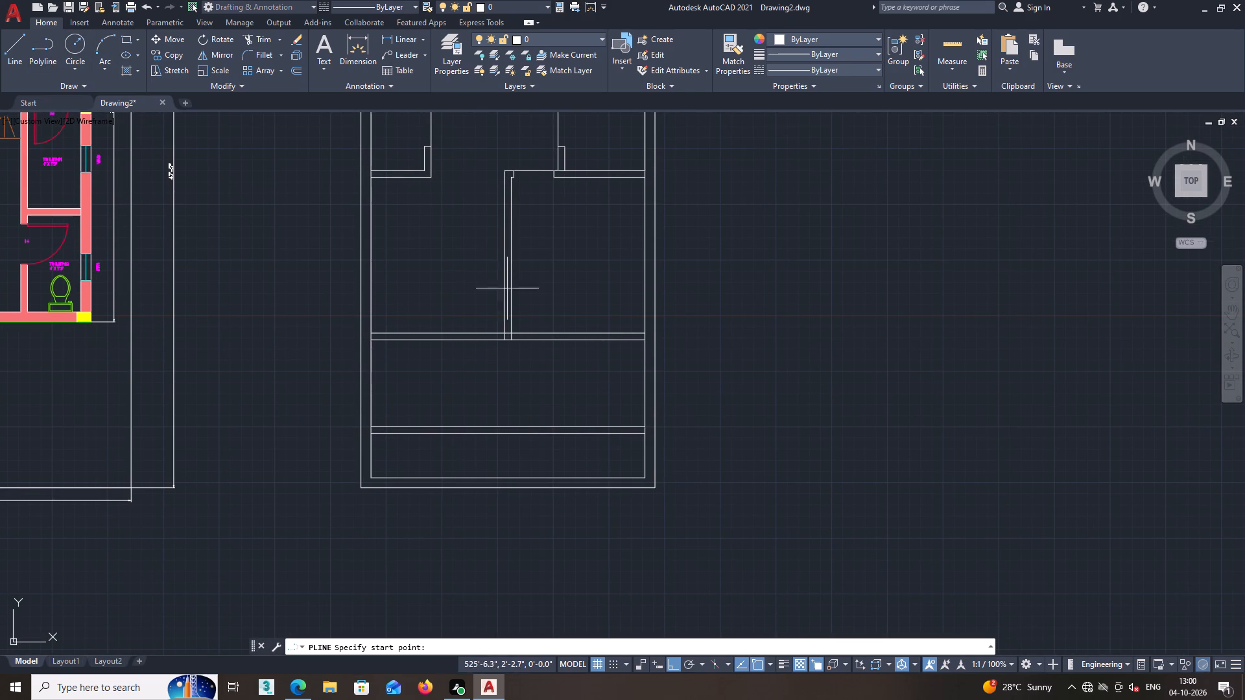
scroll(643, 364, "up", 2)
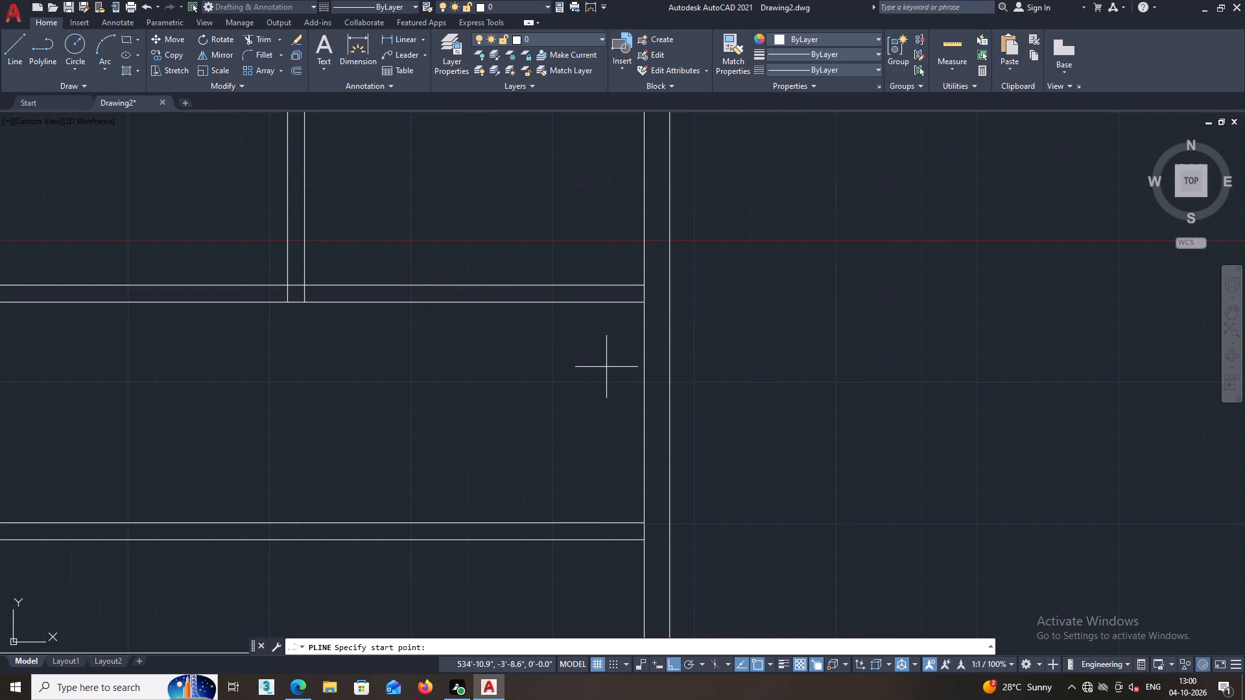
left_click(646, 302)
left_click(645, 525)
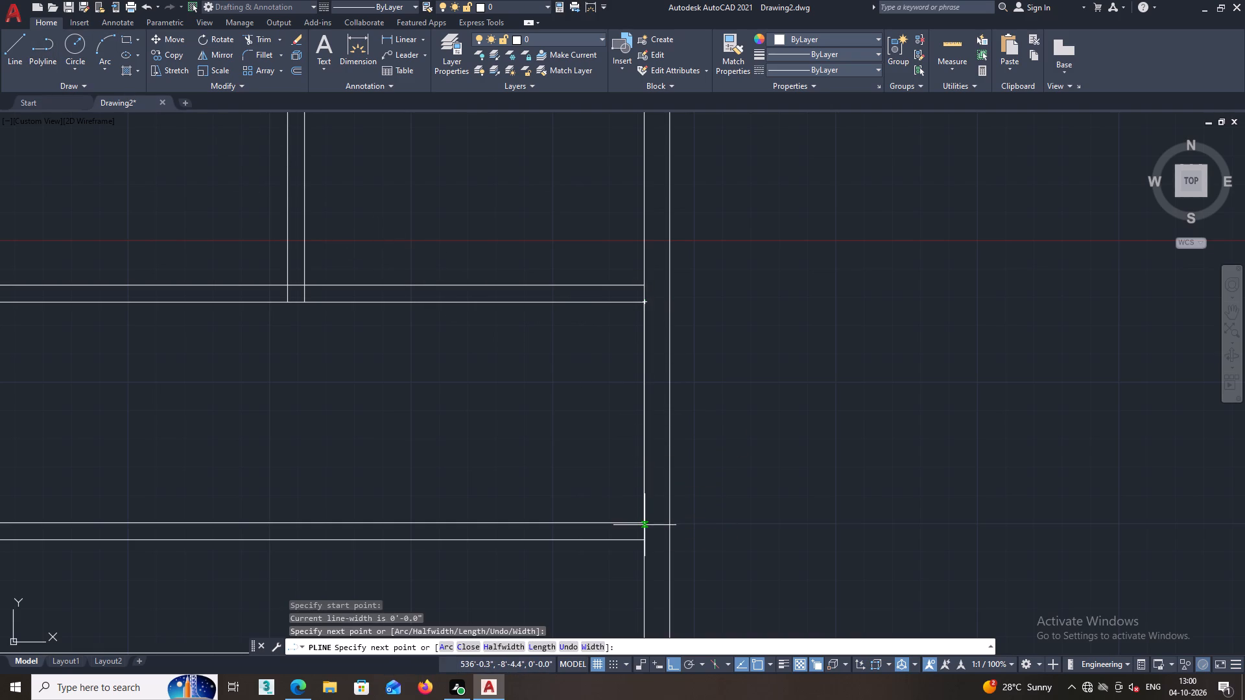
key("Escape")
Offset the new polyline 10' to the west to divide the space between the two southern cross partitions.
left_click(292, 65)
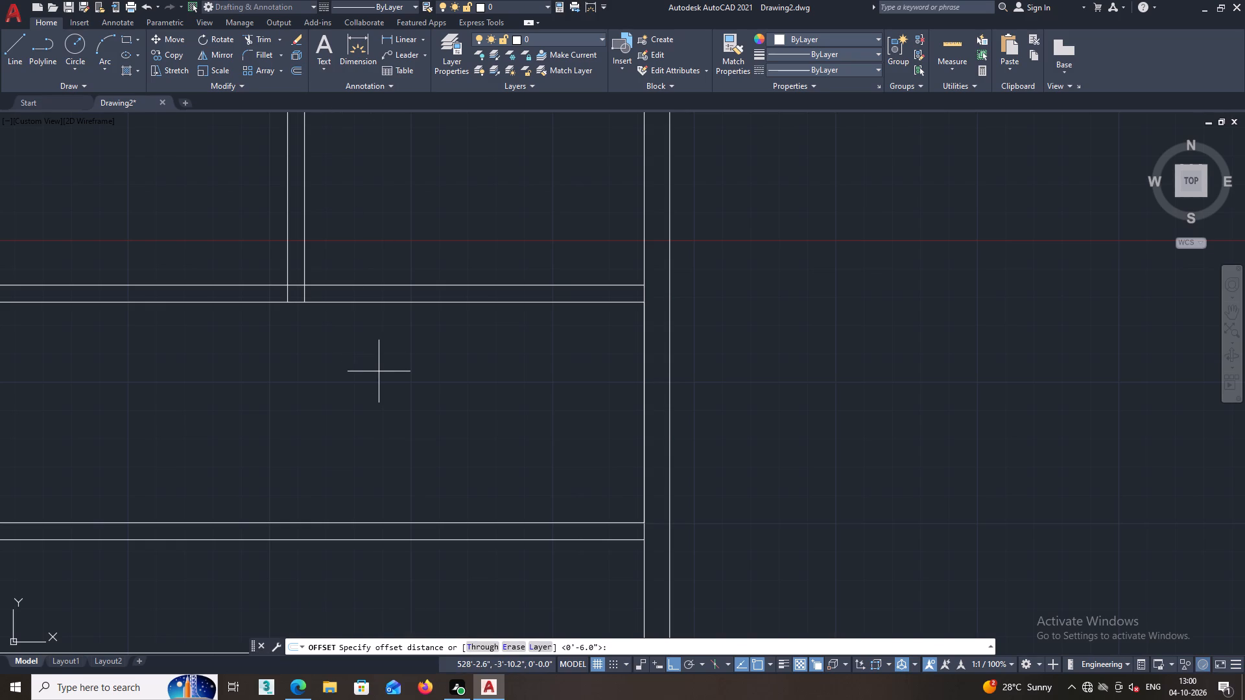
type("10'")
key("Return")
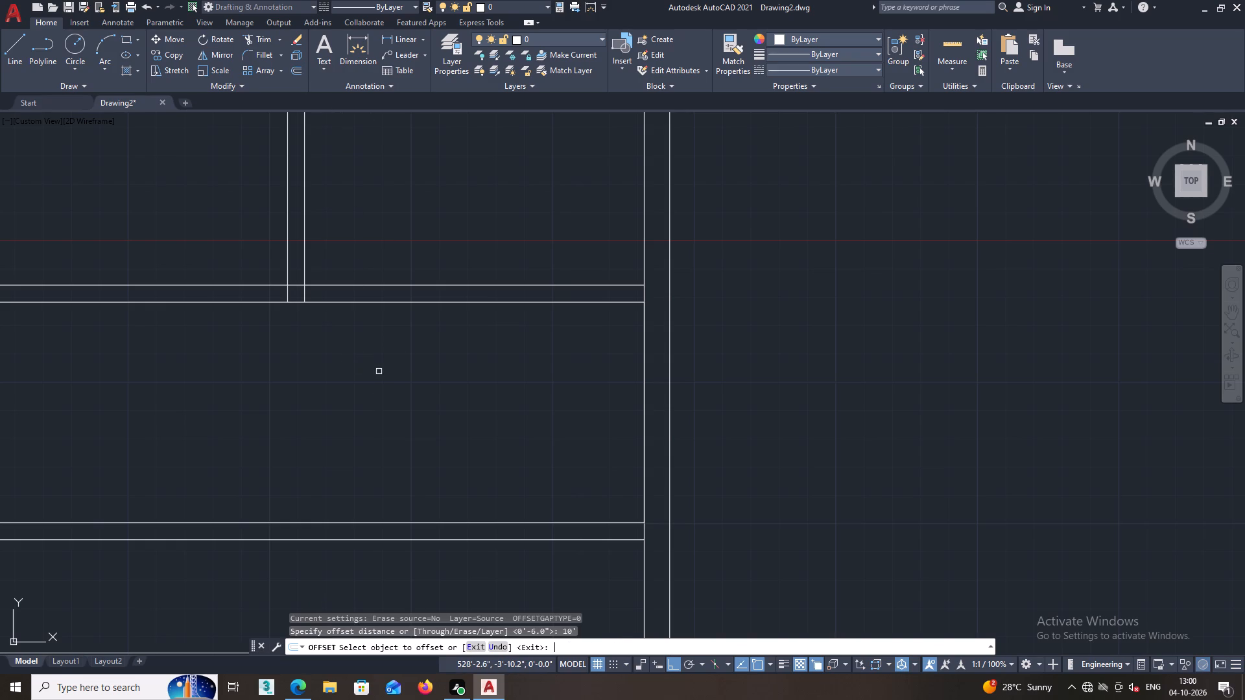
left_click(644, 374)
left_click(579, 398)
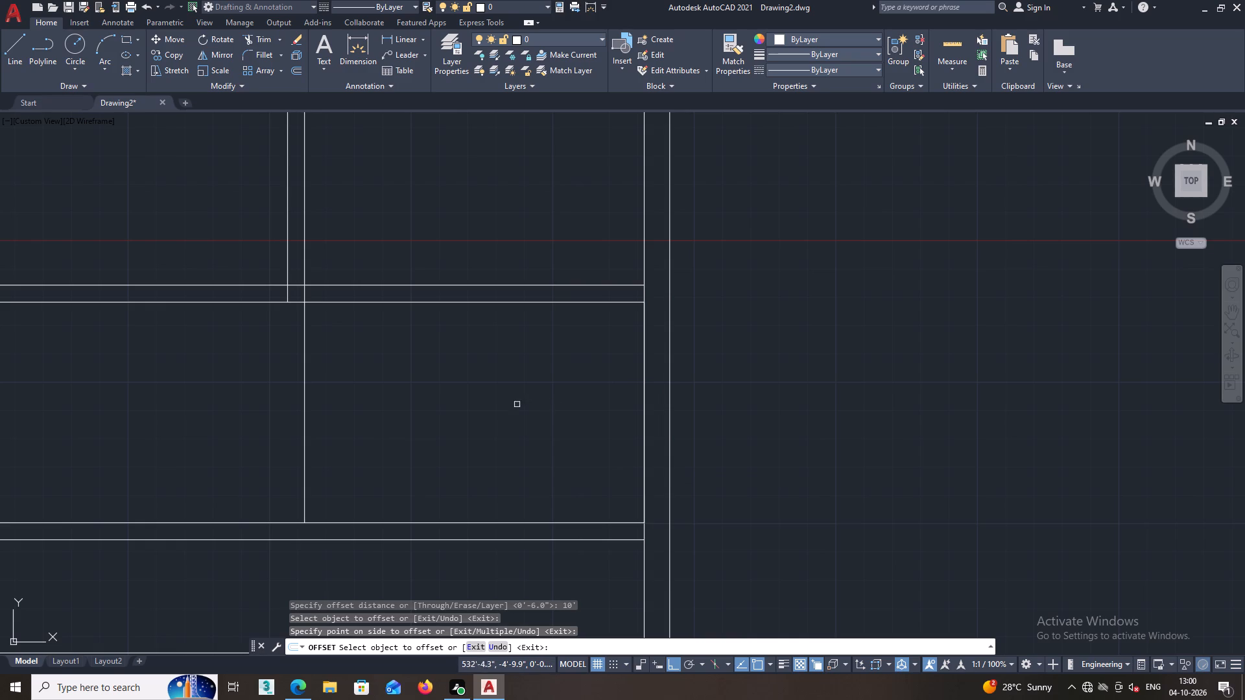
middle_click_drag(405, 390, 394, 370)
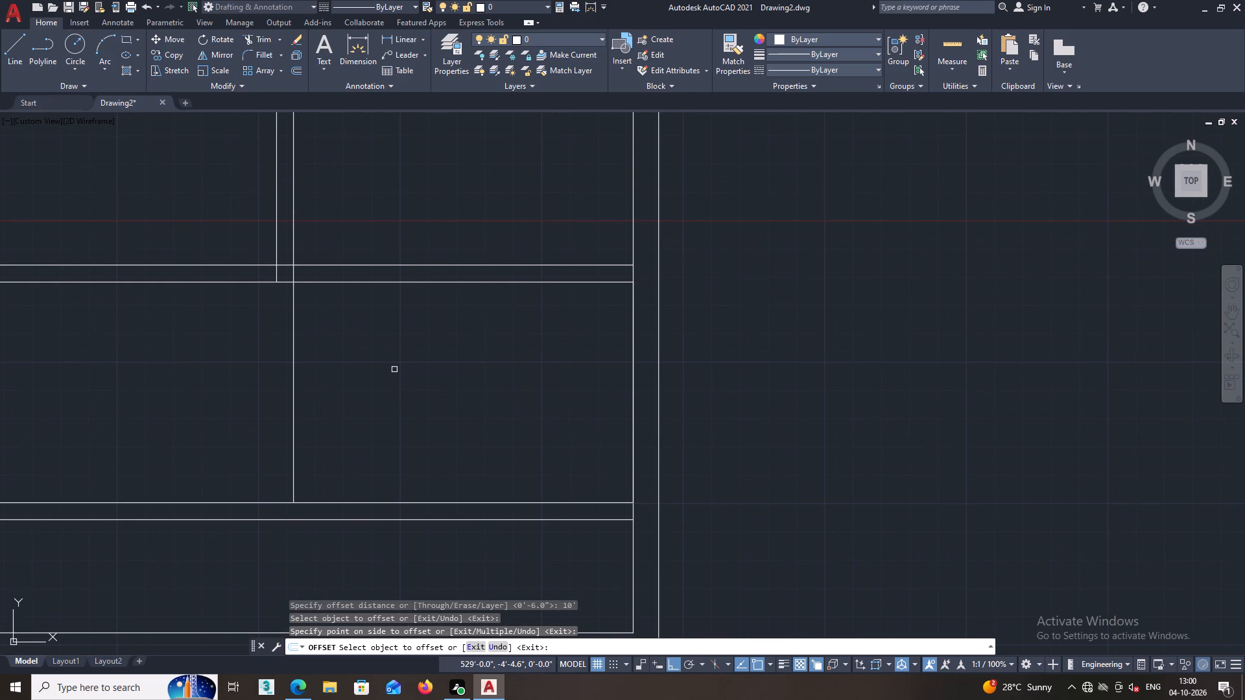
Trim the overlapping wall lines where the central north-south partition meets the cross partition at its southern end.
type("TR")
key("Return")
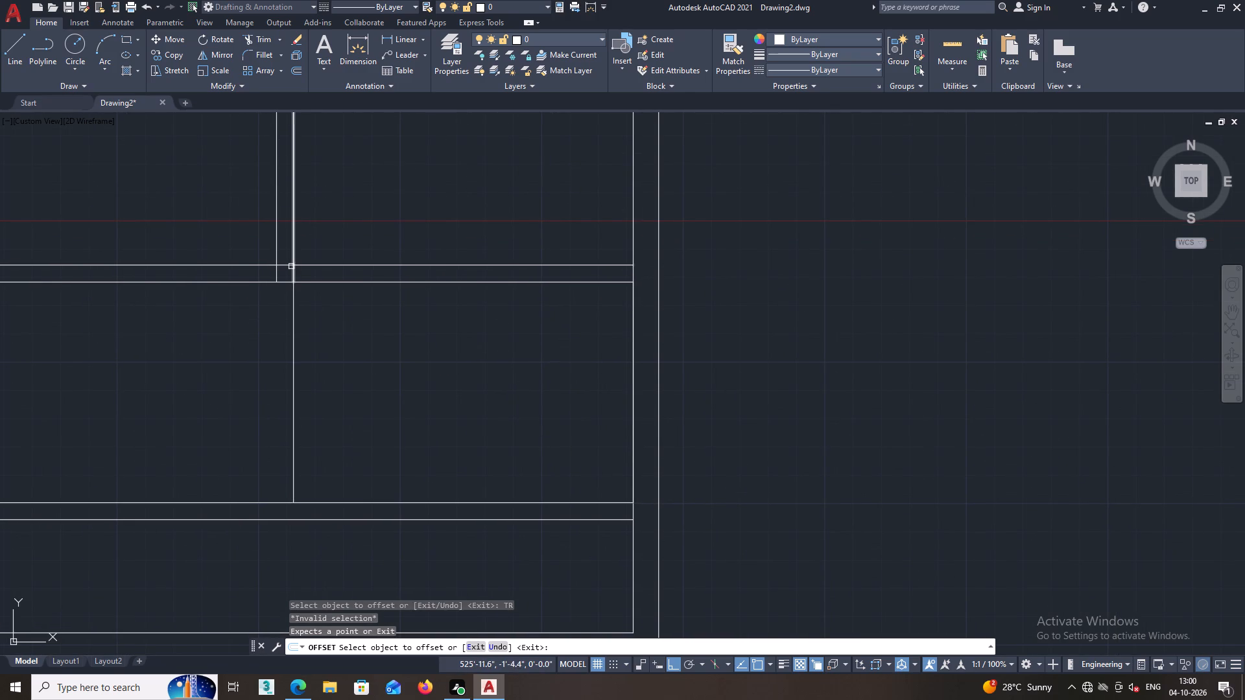
key("space")
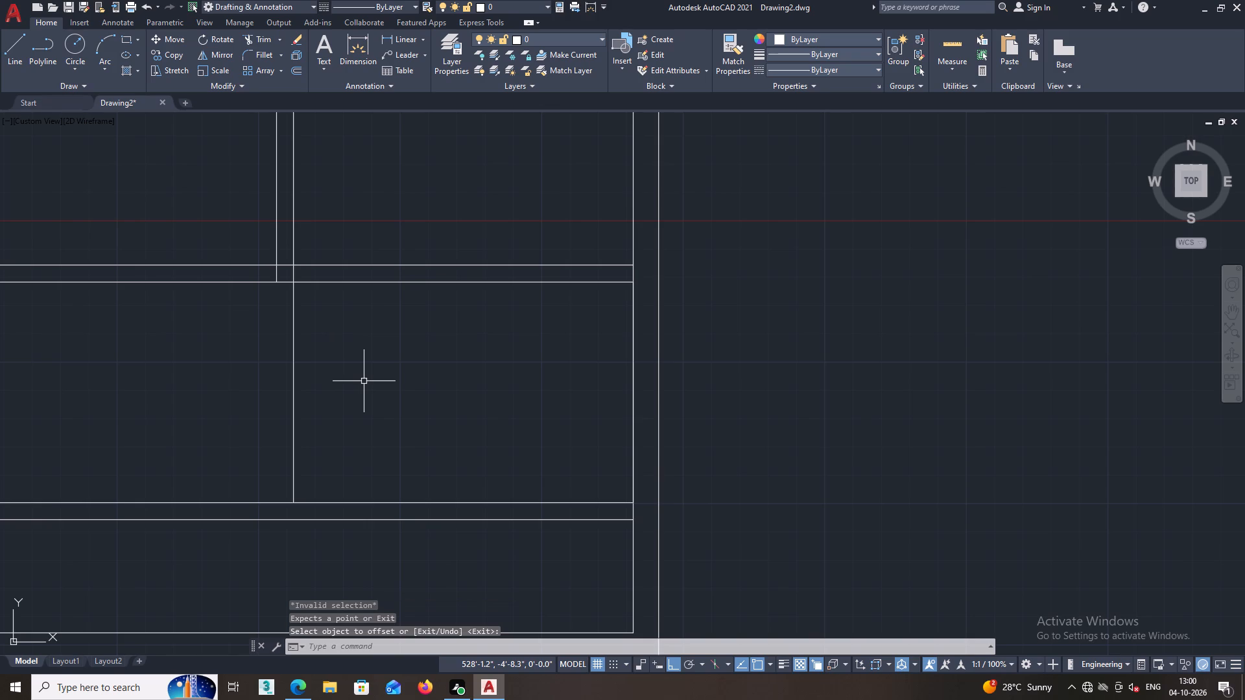
type("TR")
key("Return")
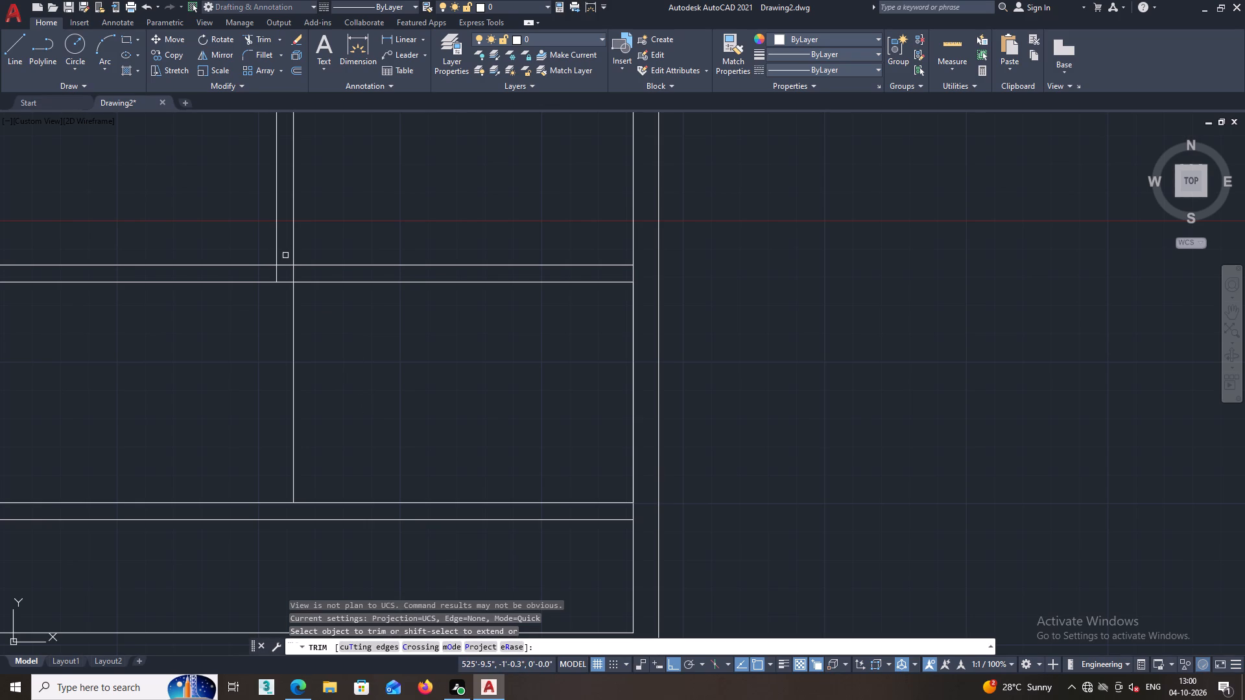
scroll(435, 0, "up", 1)
scroll(435, 0, "down", 11)
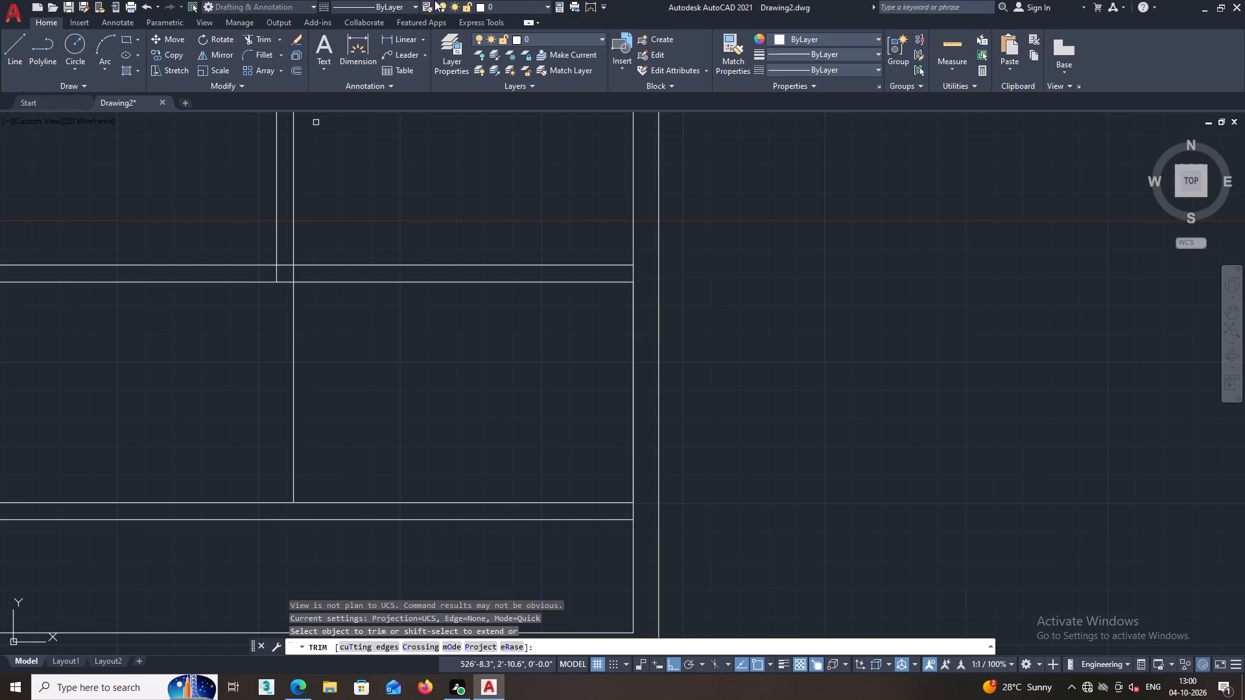
scroll(434, 0, "down", 20)
scroll(431, 0, "up", 5)
middle_click(433, 0)
scroll(433, 0, "down", 2)
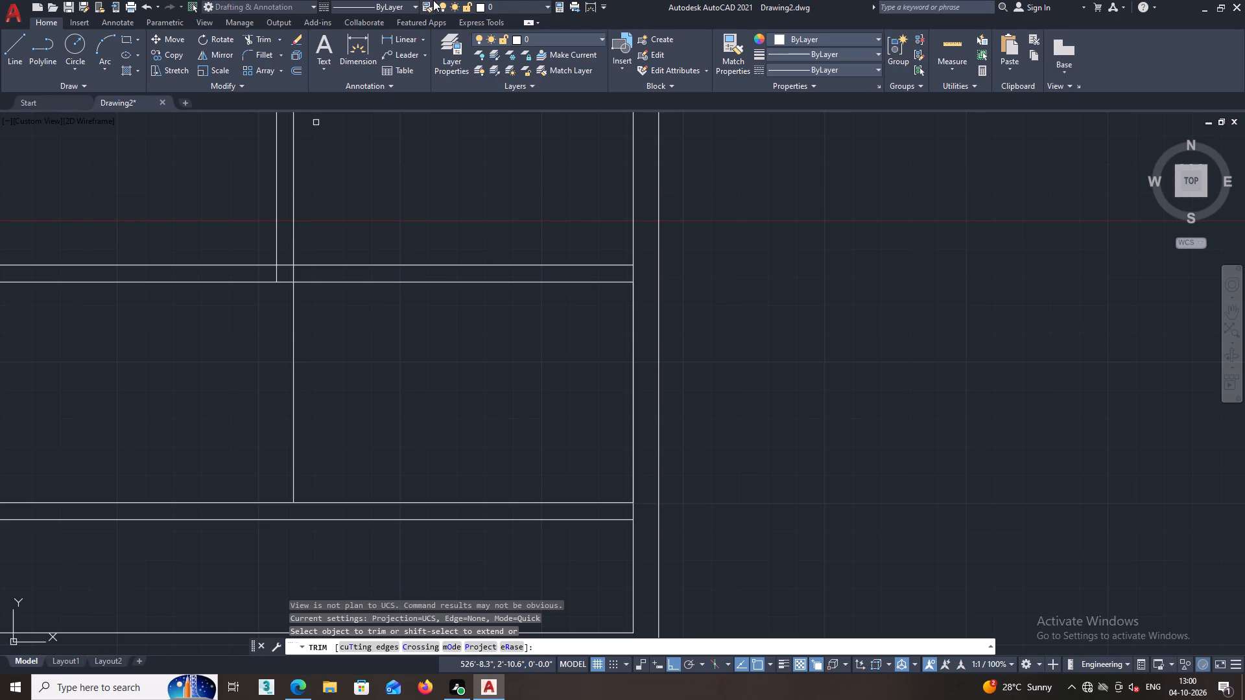
scroll(433, 0, "down", 1)
middle_click(433, 0)
scroll(433, 0, "up", 1)
scroll(433, 0, "down", 1)
scroll(886, 539, "down", 1)
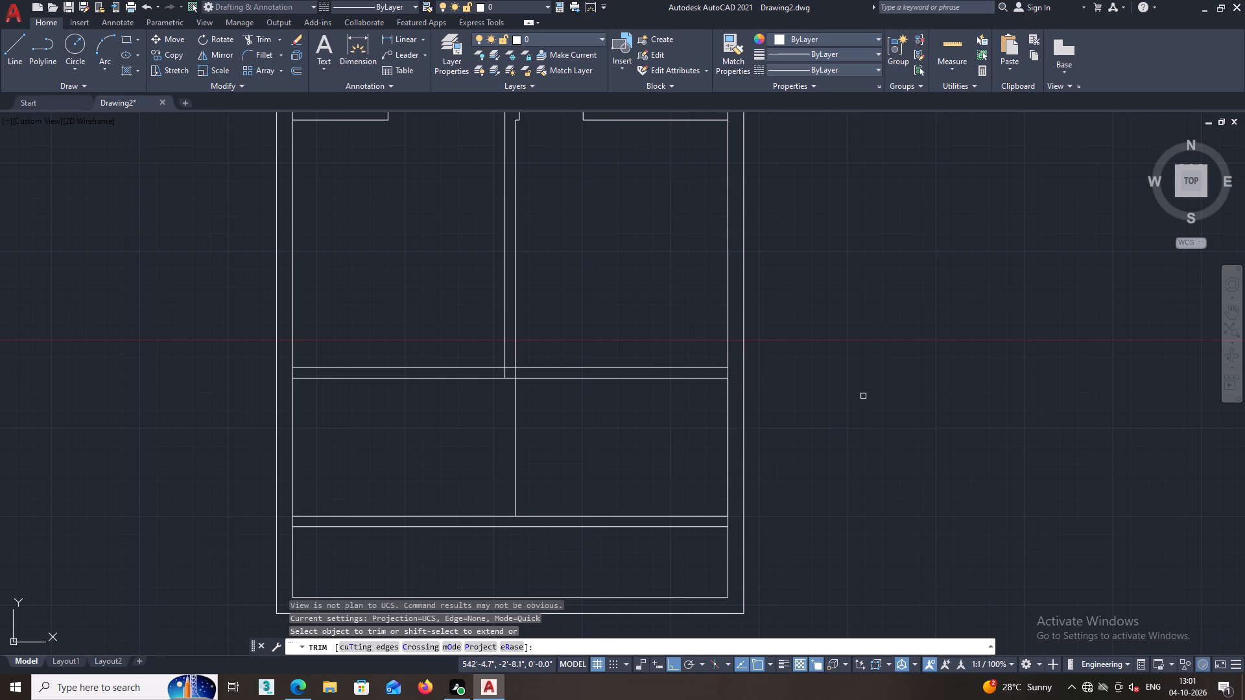
scroll(525, 415, "down", 3)
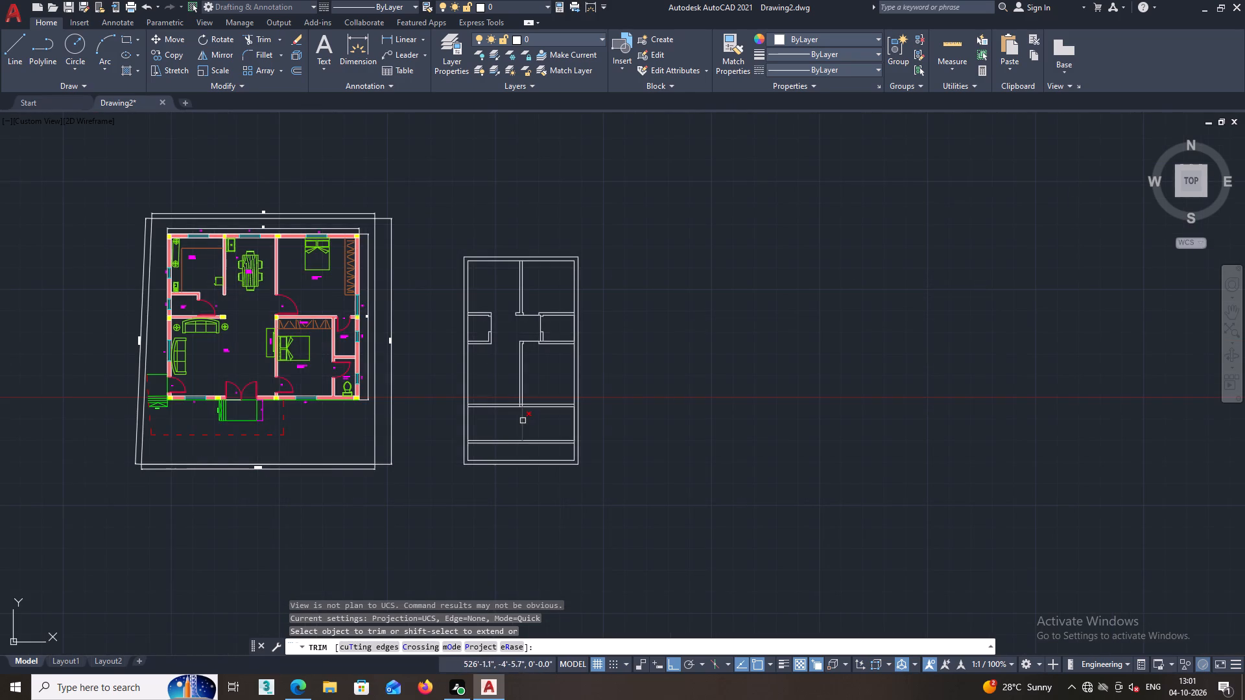
scroll(534, 406, "up", 5)
scroll(484, 432, "up", 2)
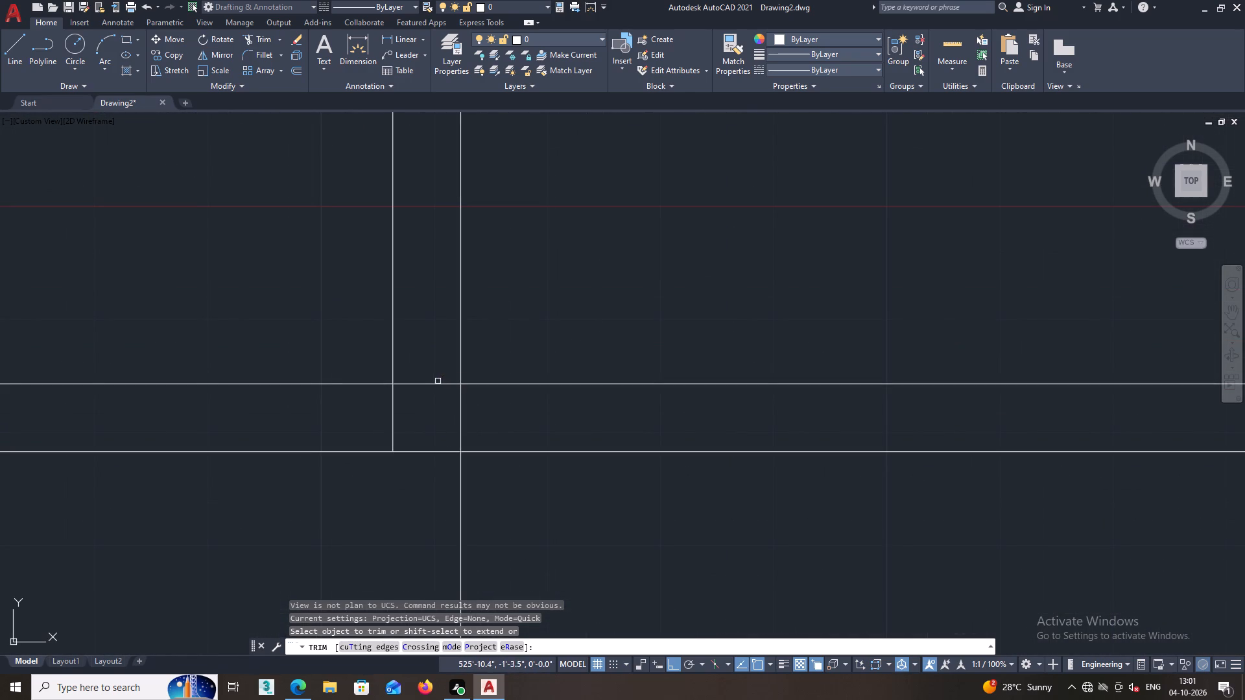
left_click(438, 382)
left_click(394, 419)
scroll(395, 414, "down", 4)
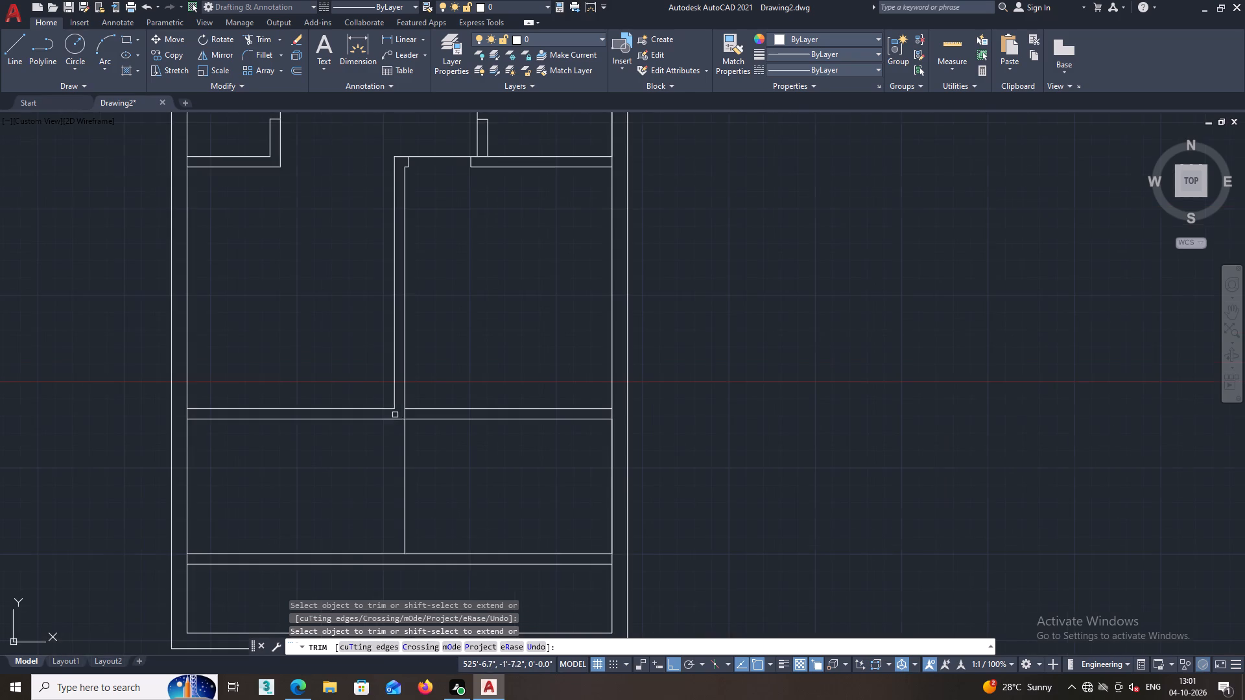
middle_click_drag(377, 464, 446, 462)
scroll(453, 462, "up", 2)
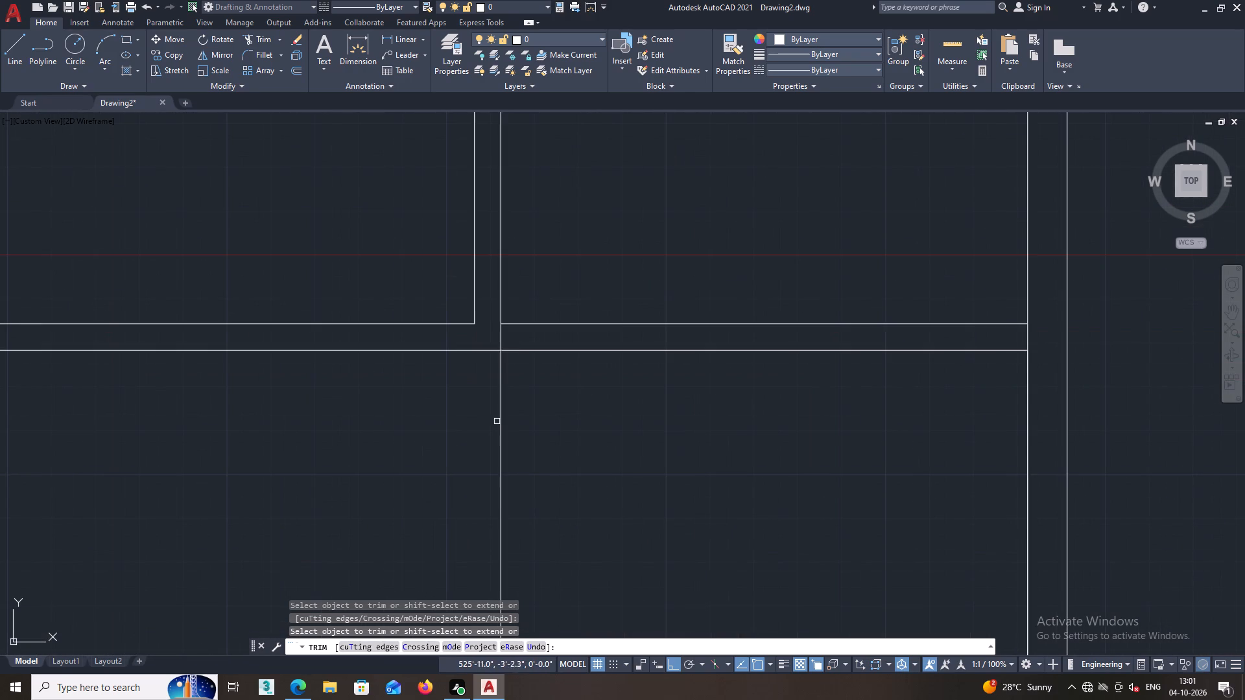
left_click(498, 336)
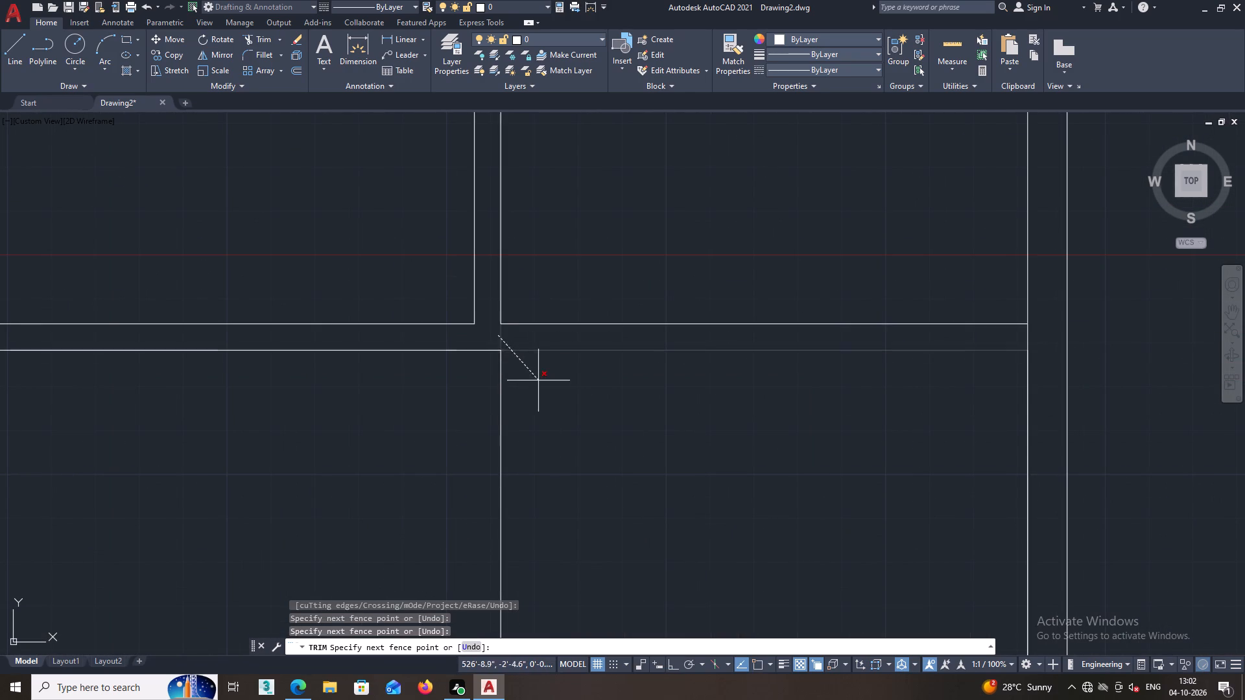
left_click(528, 336)
scroll(534, 347, "down", 2)
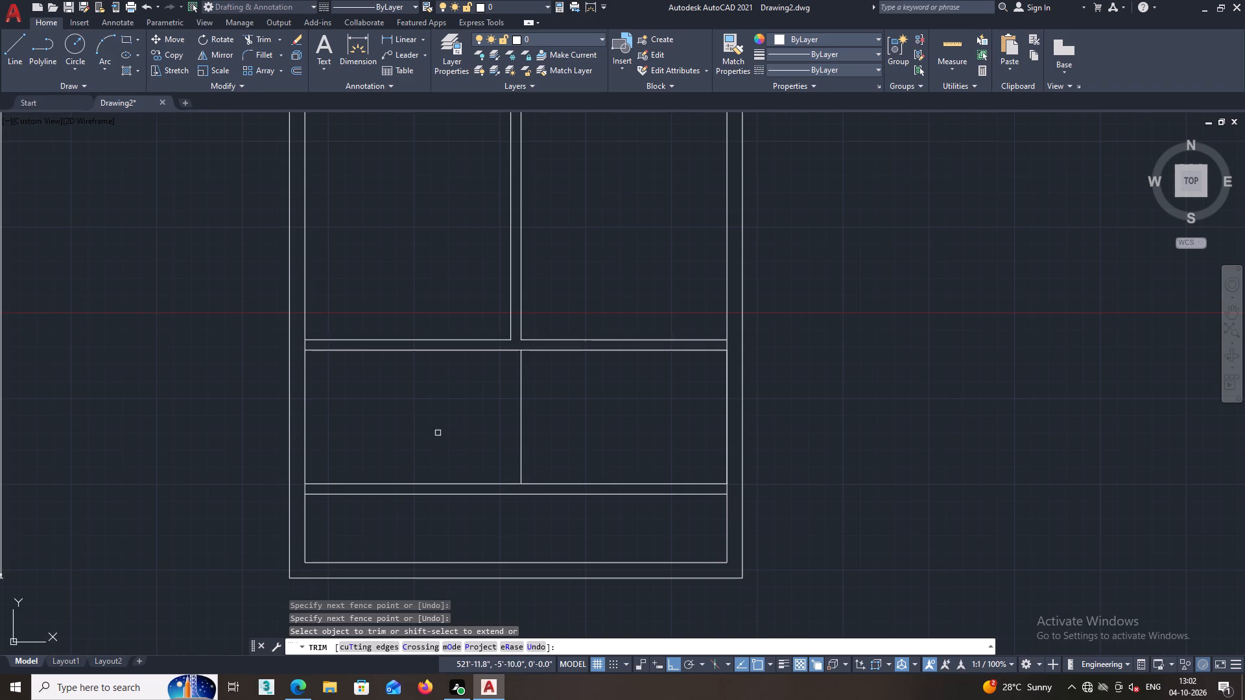
Draw a short door jamb line across the cross partition's thickness, just west of the central north-south partition.
middle_click_drag(447, 409, 419, 426)
left_click(14, 41)
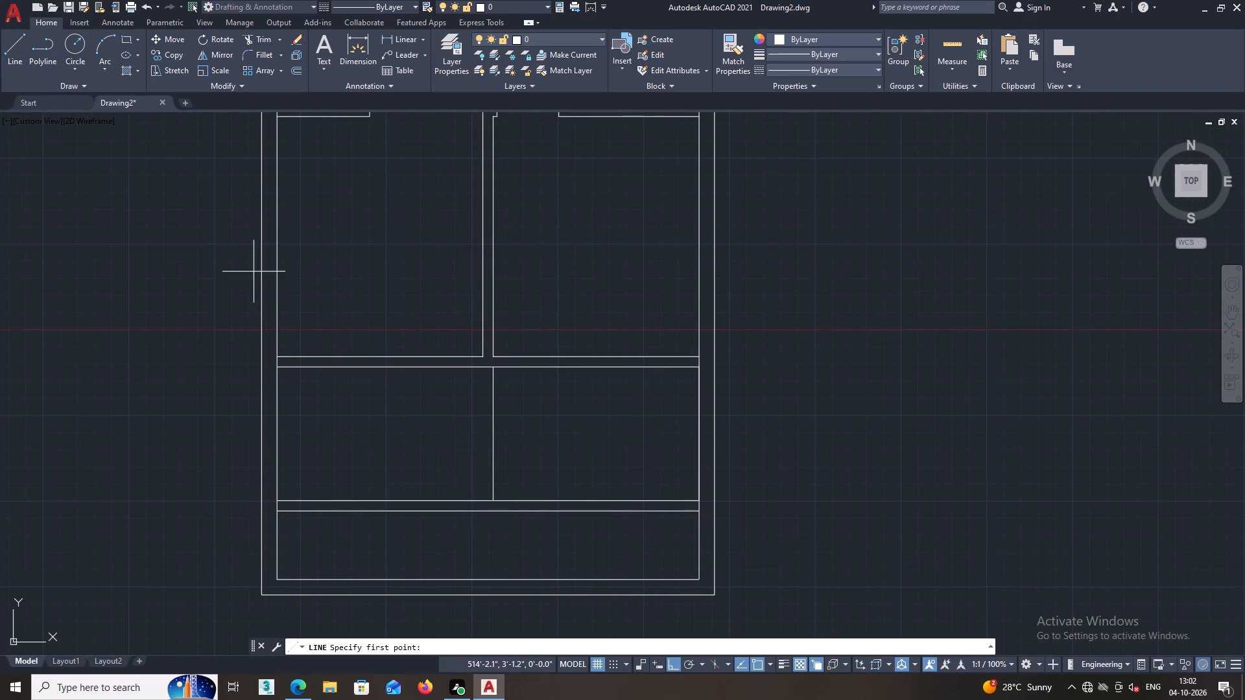
middle_click_drag(313, 327, 286, 347)
scroll(464, 390, "up", 2)
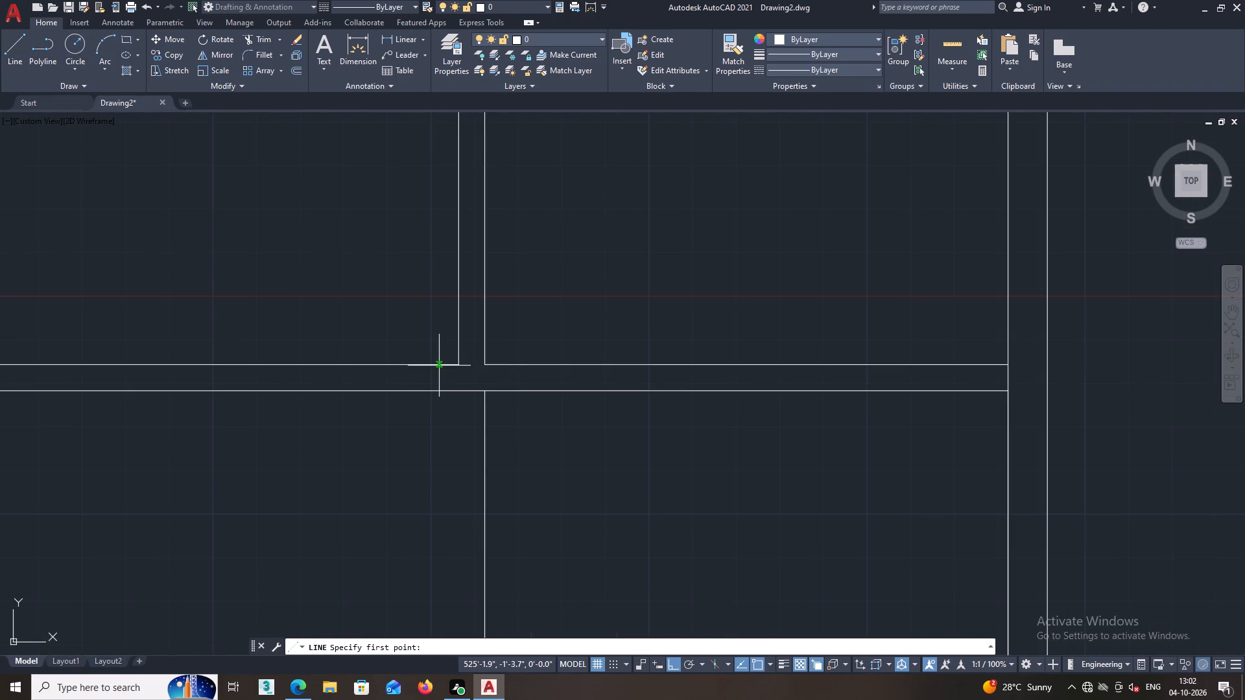
left_click(440, 366)
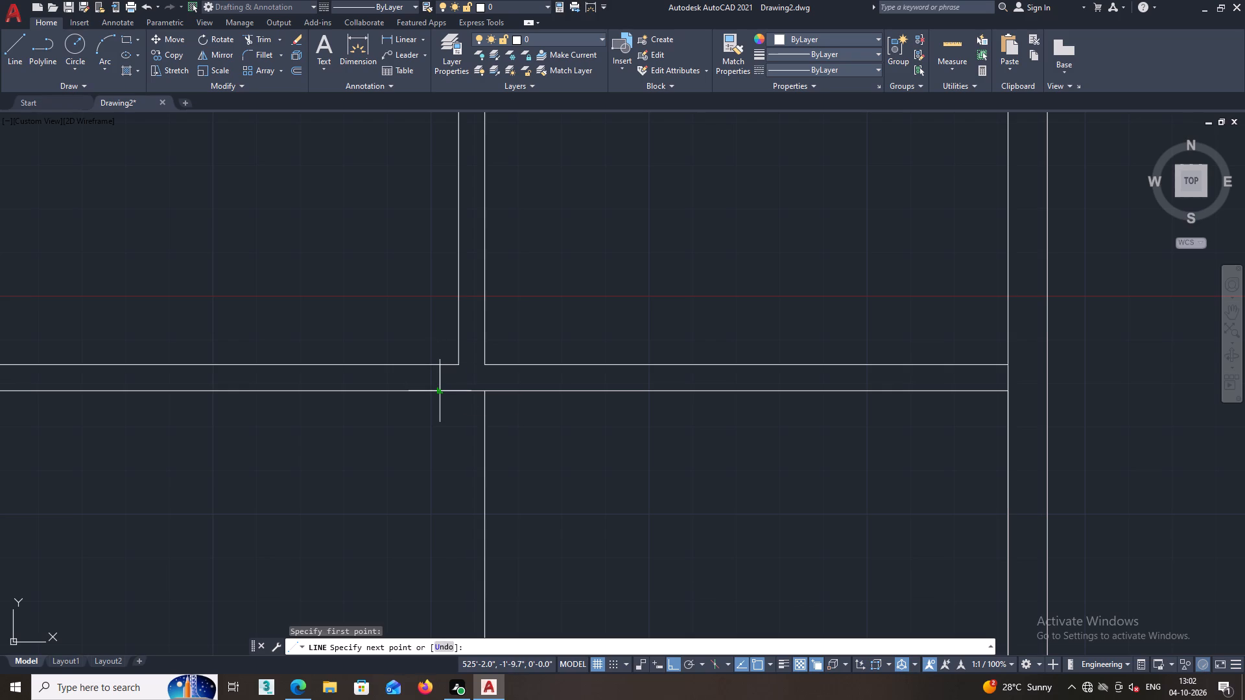
left_click(440, 390)
key("Escape")
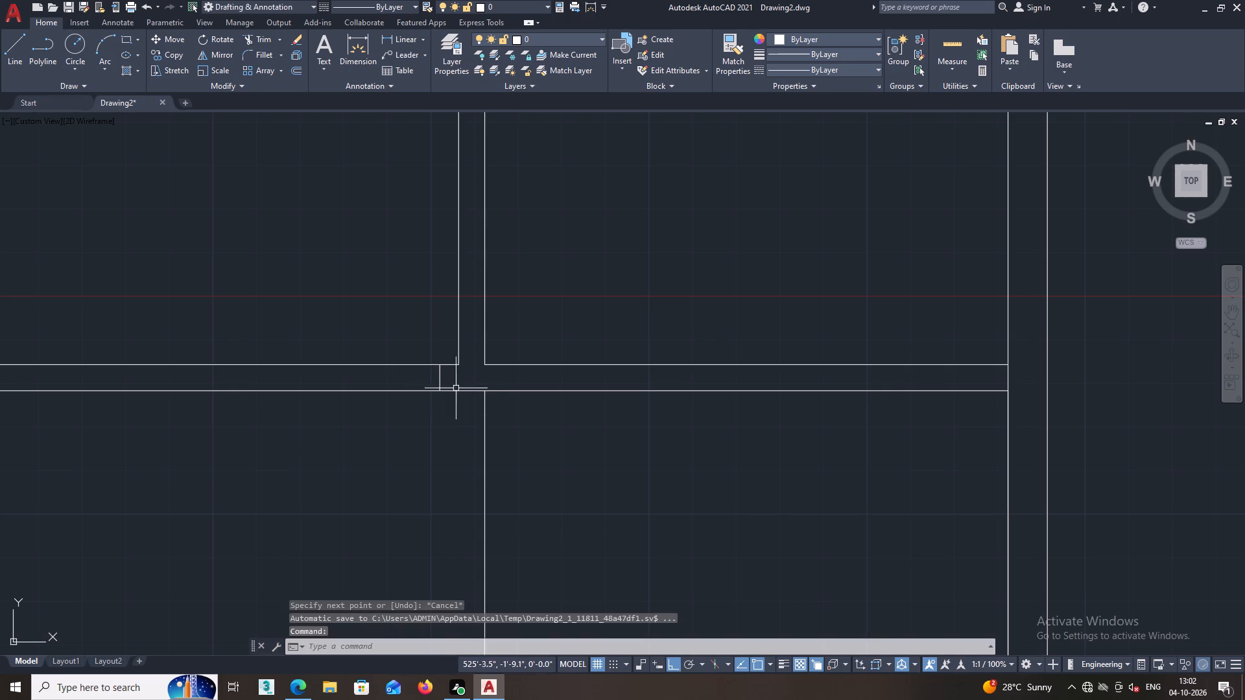
Offset the door jamb line 3' to the west to mark the other side of the opening.
middle_click_drag(441, 404, 510, 467)
scroll(481, 414, "down", 1)
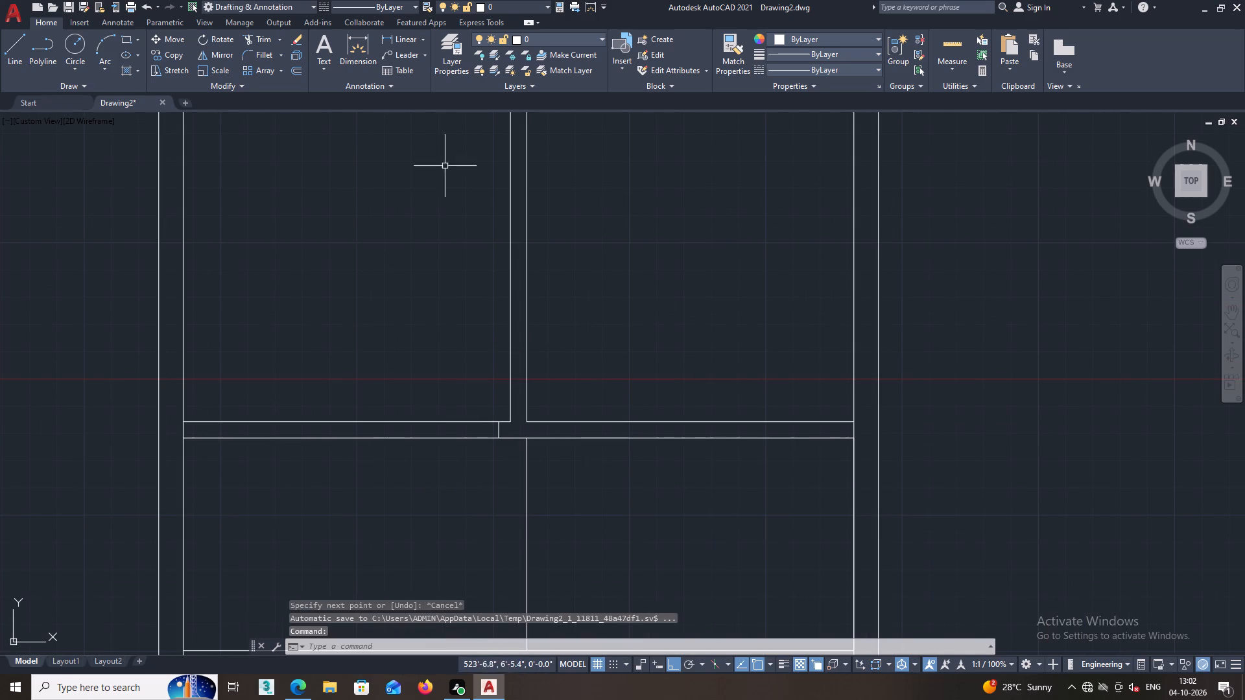
left_click(294, 69)
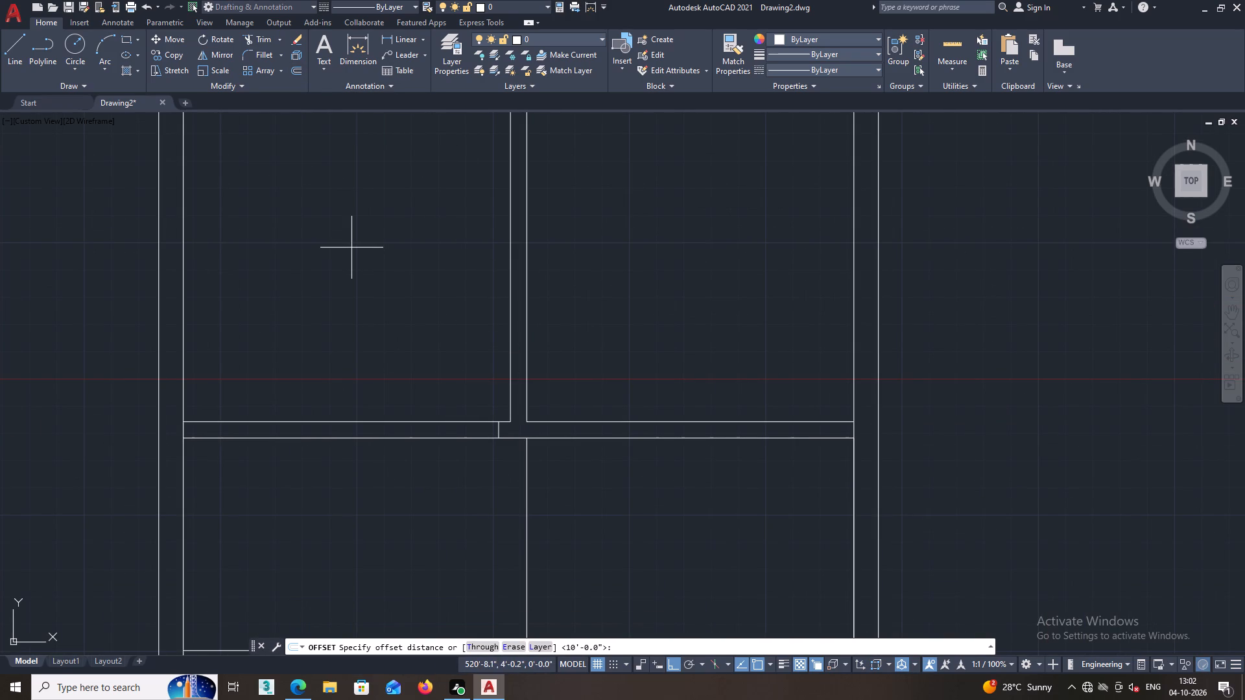
type("3'")
key("Return")
scroll(475, 437, "up", 2)
left_click(529, 421)
left_click(467, 426)
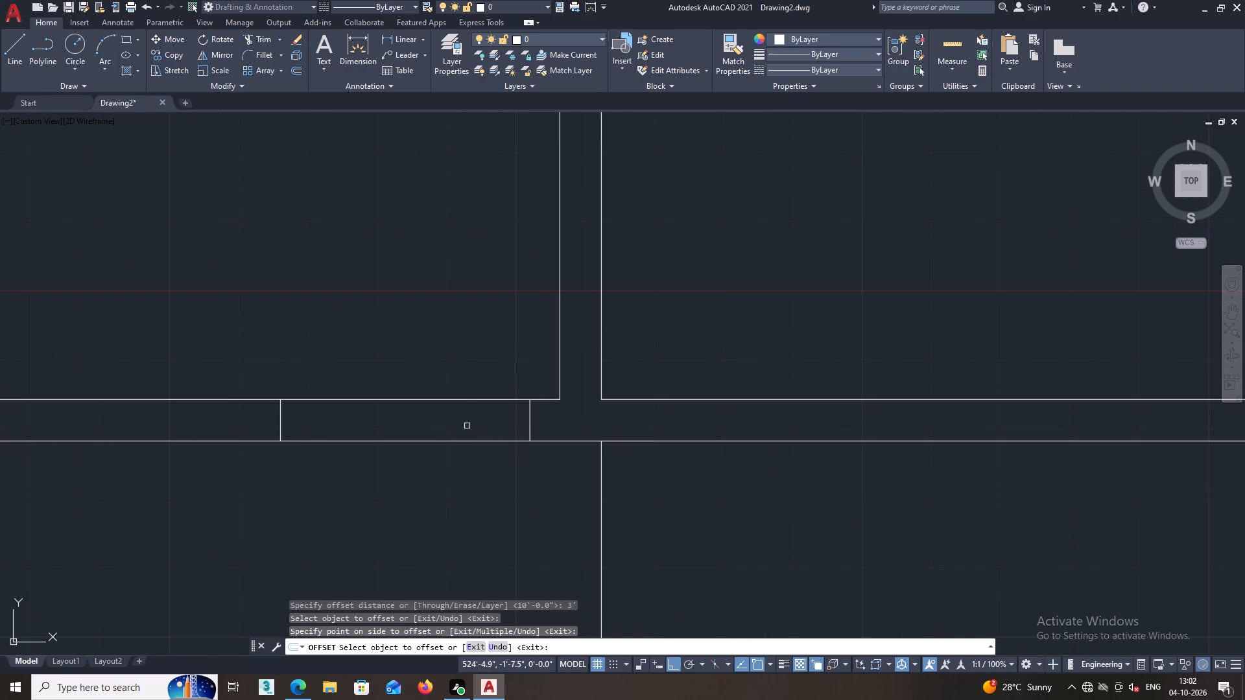
key("Escape")
Trim the cross partition's upper line between the two door jamb lines.
key("t")
key("r")
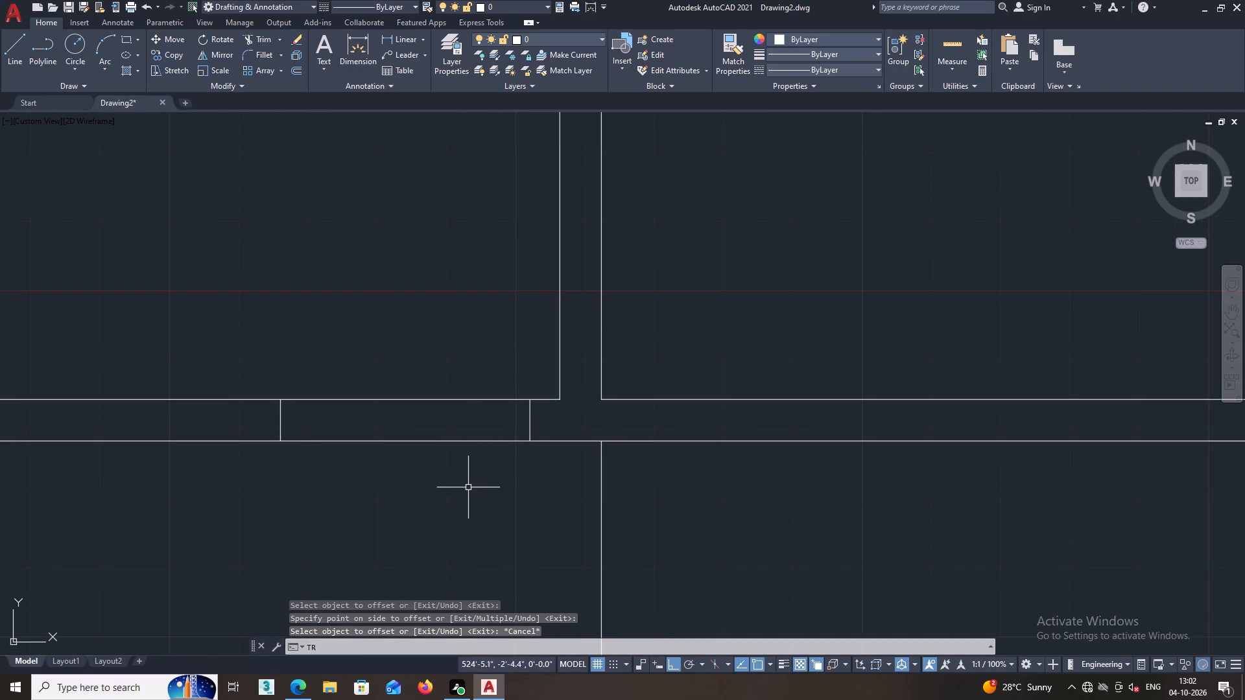
key("Return")
left_click(451, 364)
left_click(447, 412)
scroll(449, 411, "down", 1)
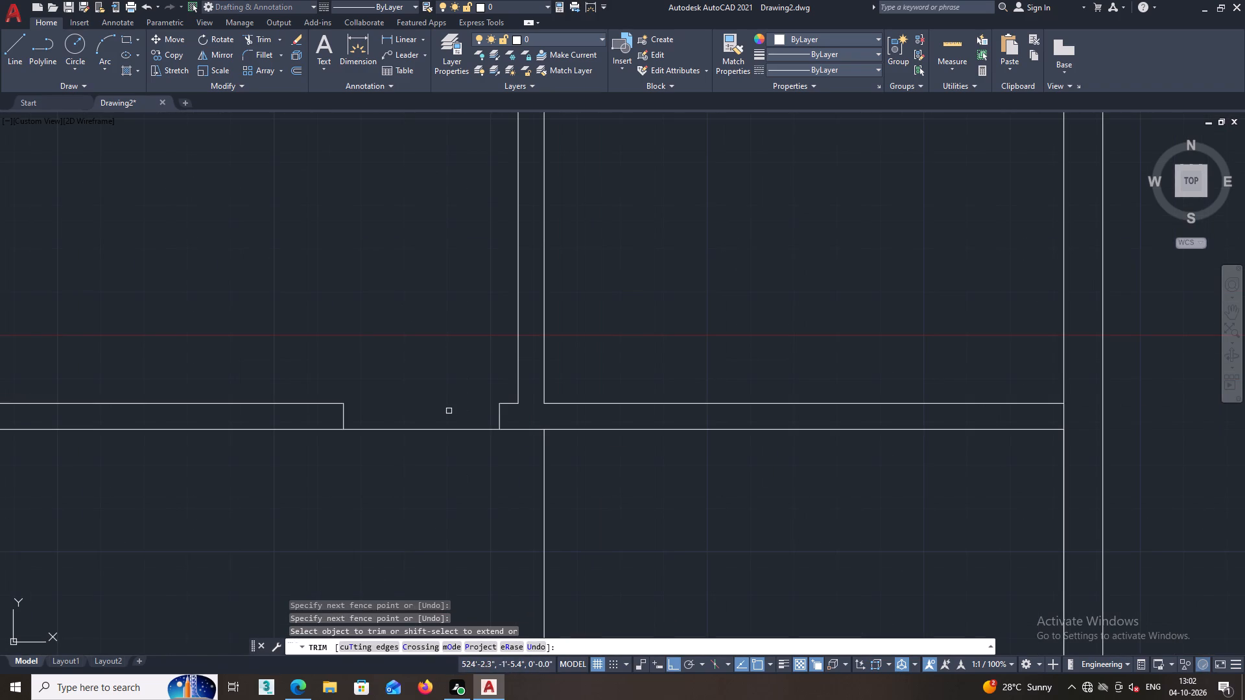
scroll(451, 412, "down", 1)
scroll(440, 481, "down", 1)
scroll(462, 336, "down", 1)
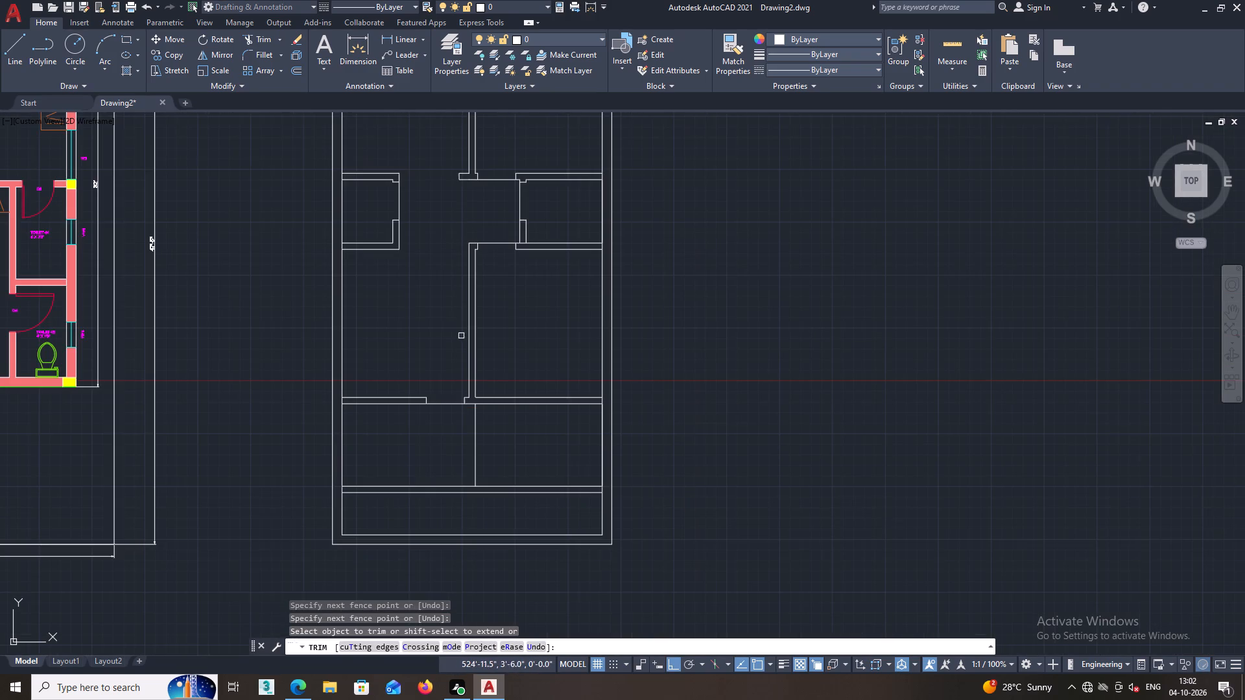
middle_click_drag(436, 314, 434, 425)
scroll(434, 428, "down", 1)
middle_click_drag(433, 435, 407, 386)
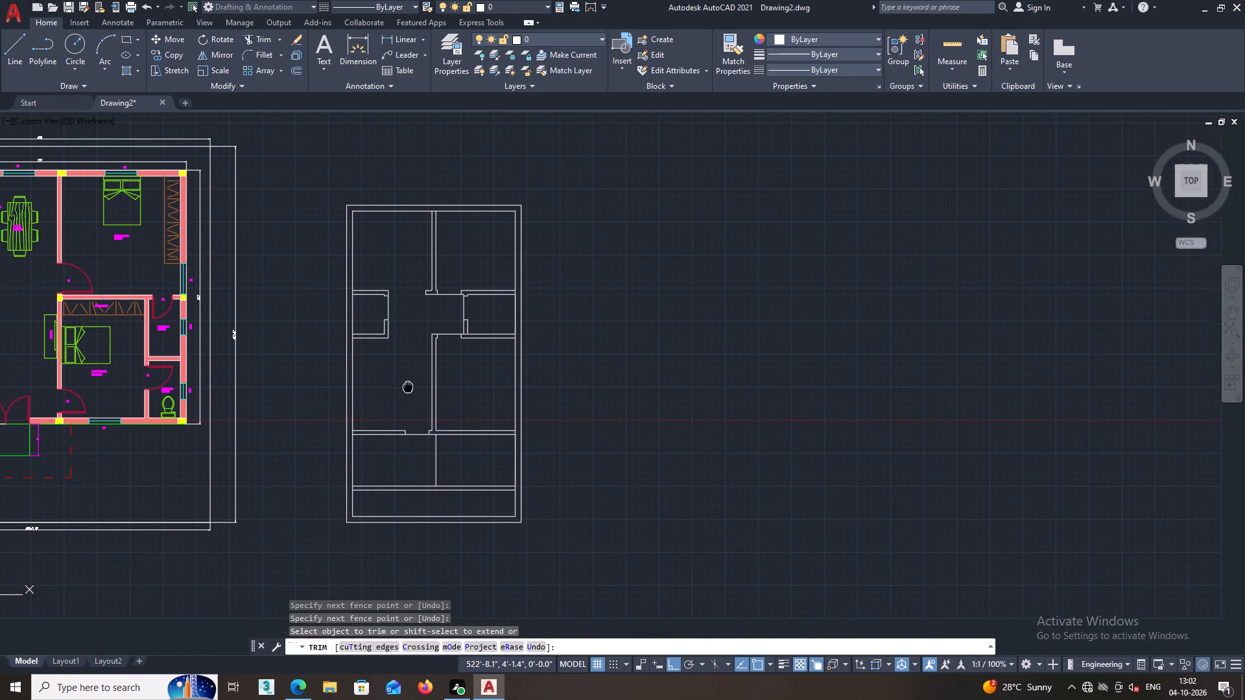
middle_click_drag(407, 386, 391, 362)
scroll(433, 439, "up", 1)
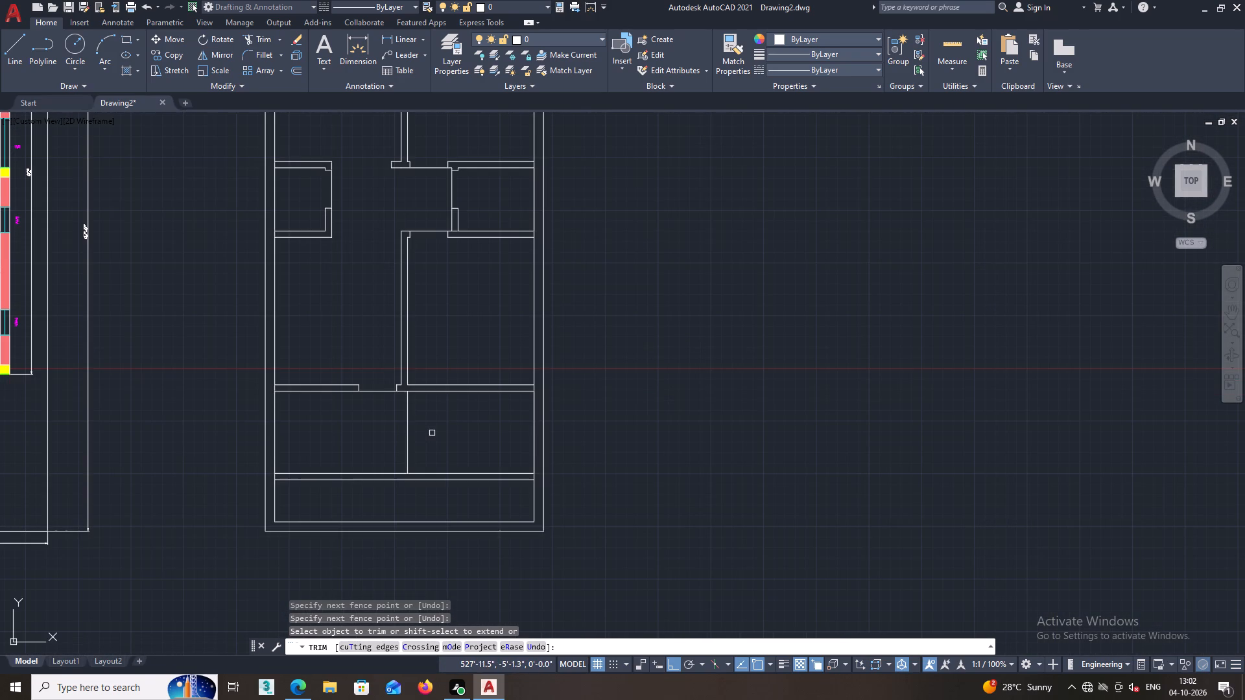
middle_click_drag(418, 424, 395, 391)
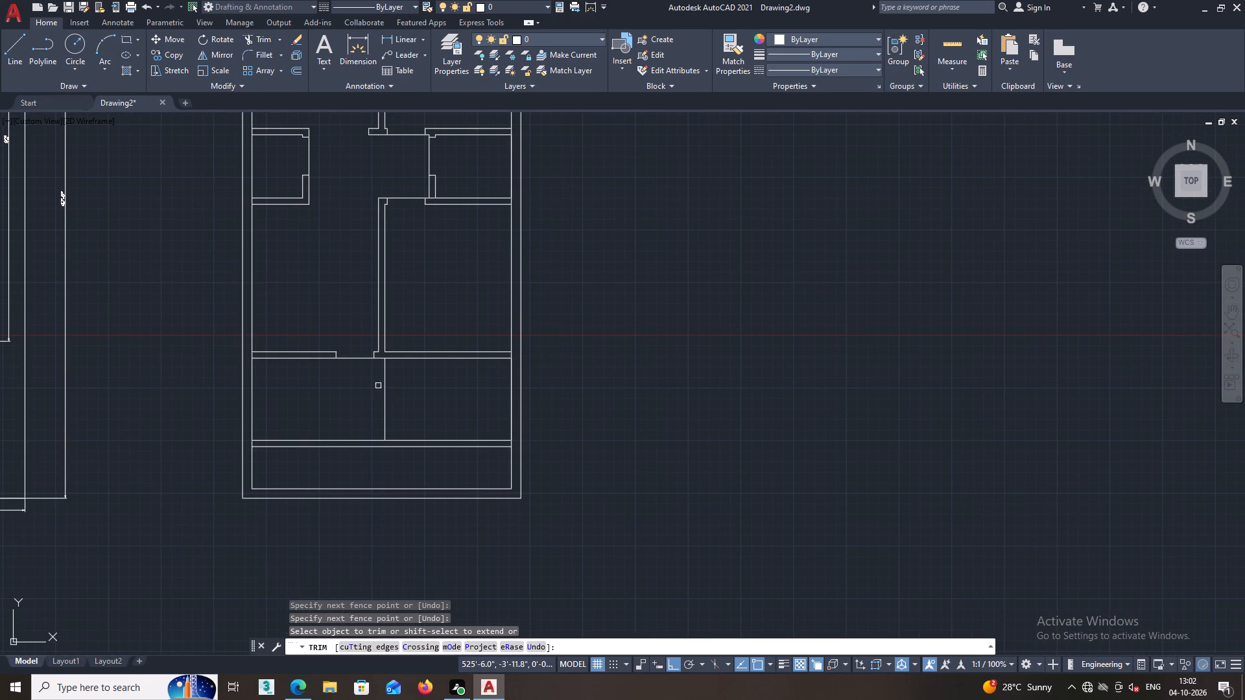
Offset the east wall's inner line 3' to the west, in the space south of the cross partition, to mark the stair landing.
scroll(375, 388, "up", 1)
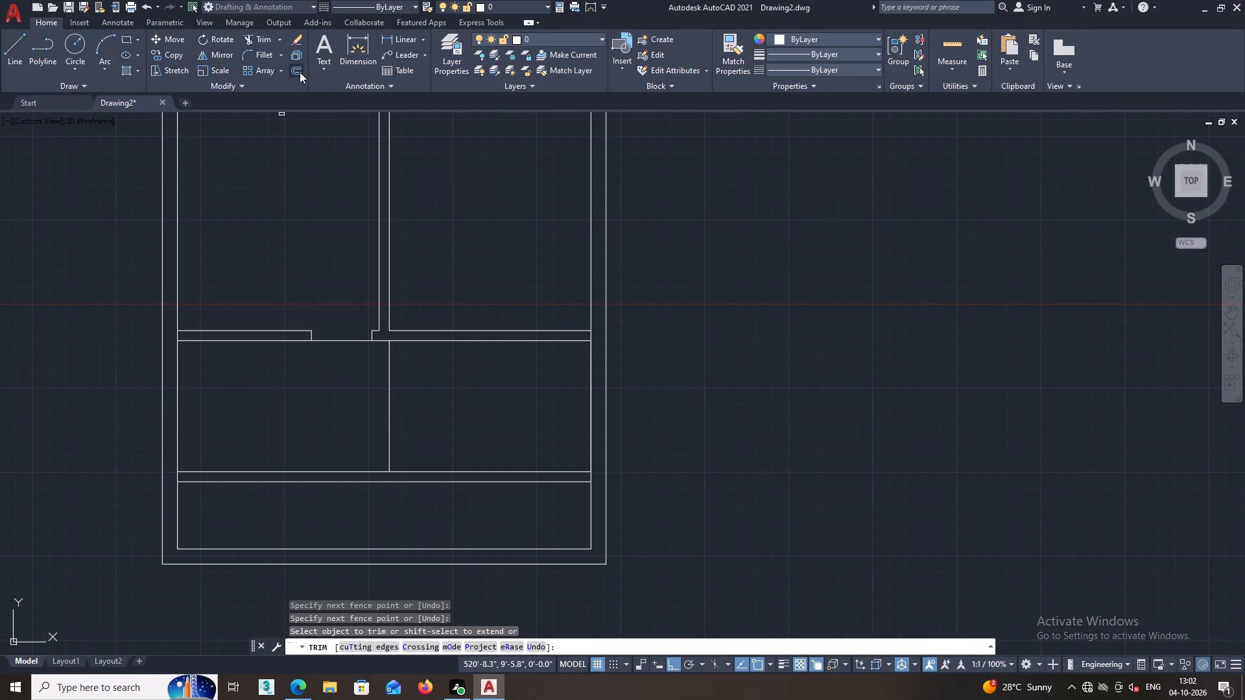
left_click(300, 69)
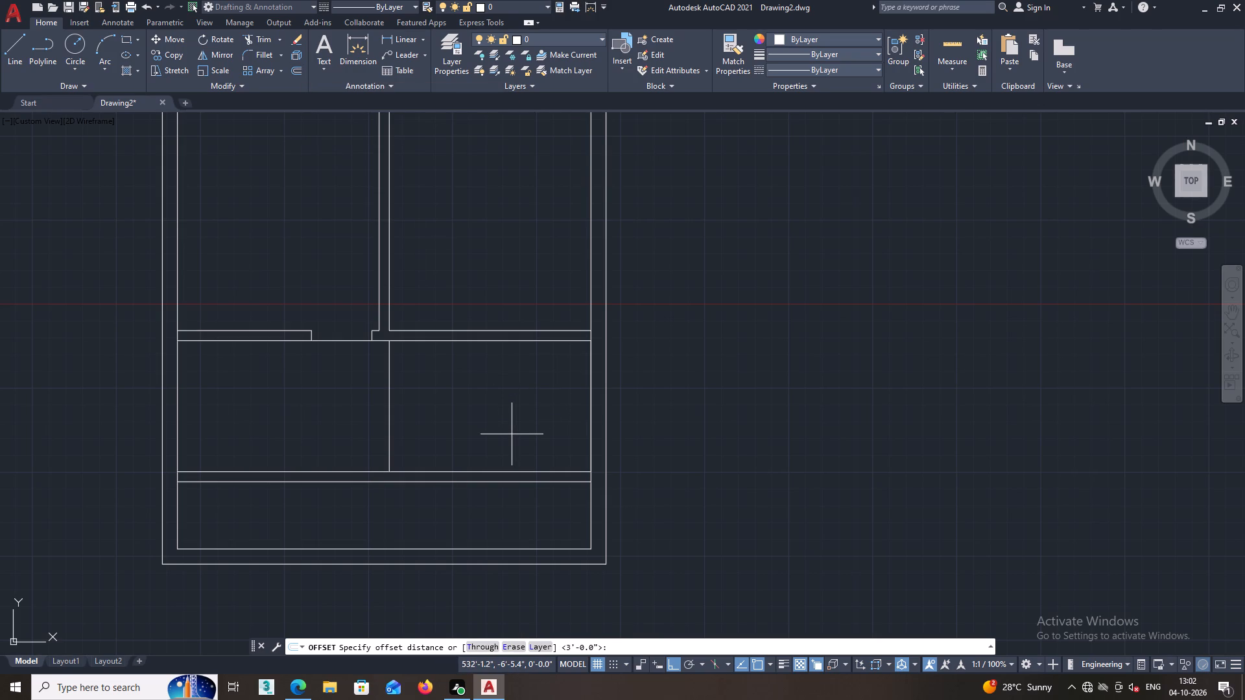
type("3'")
key("Return")
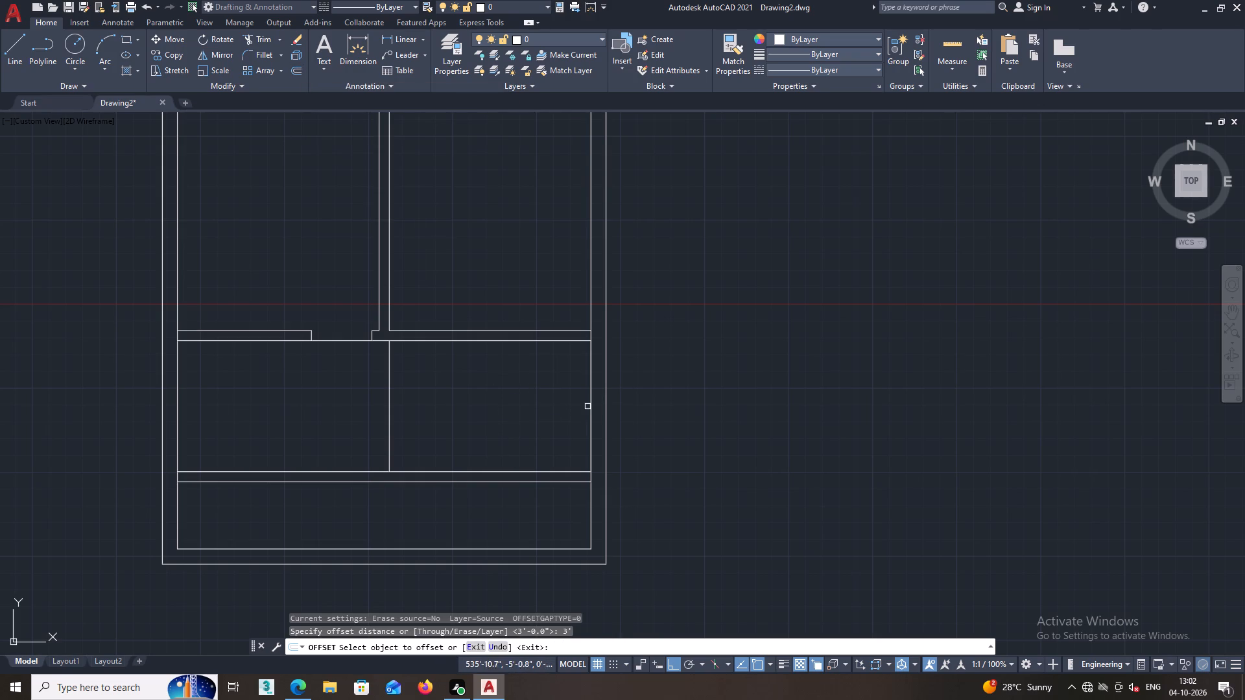
left_click(591, 408)
left_click(565, 415)
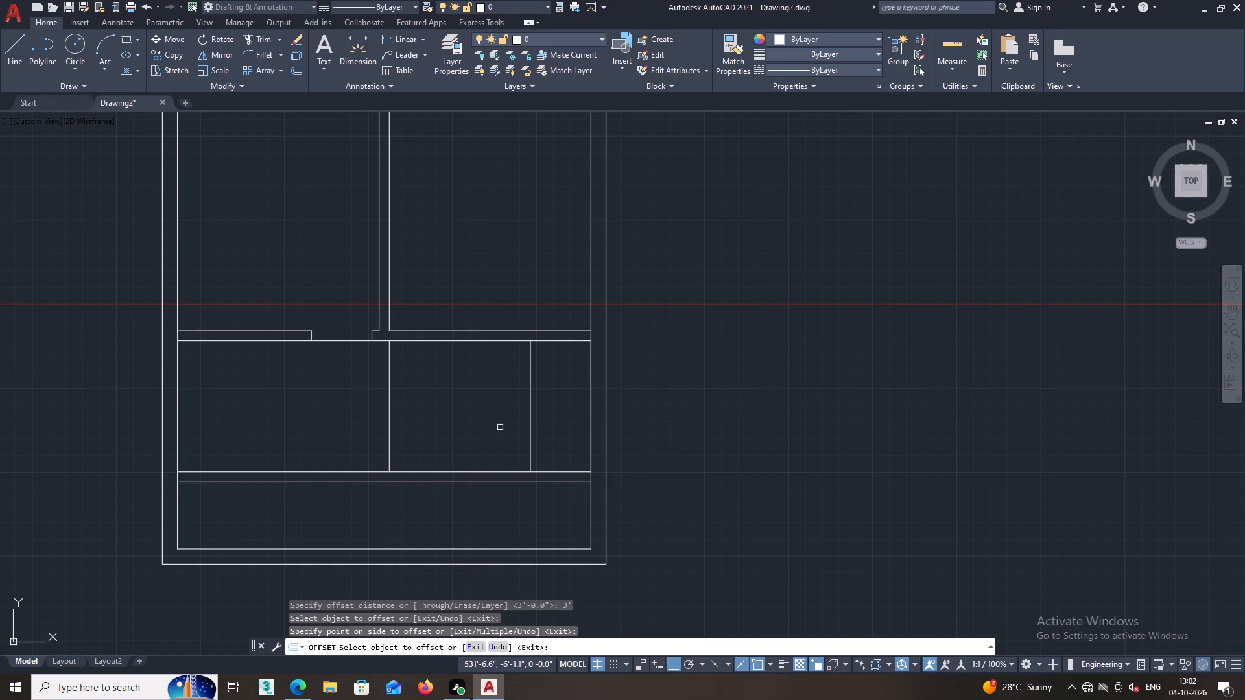
key("space")
Offset the cross partition's lower line 3' south and the southern partition's upper line 3' north to form two stair flights.
left_click(298, 66)
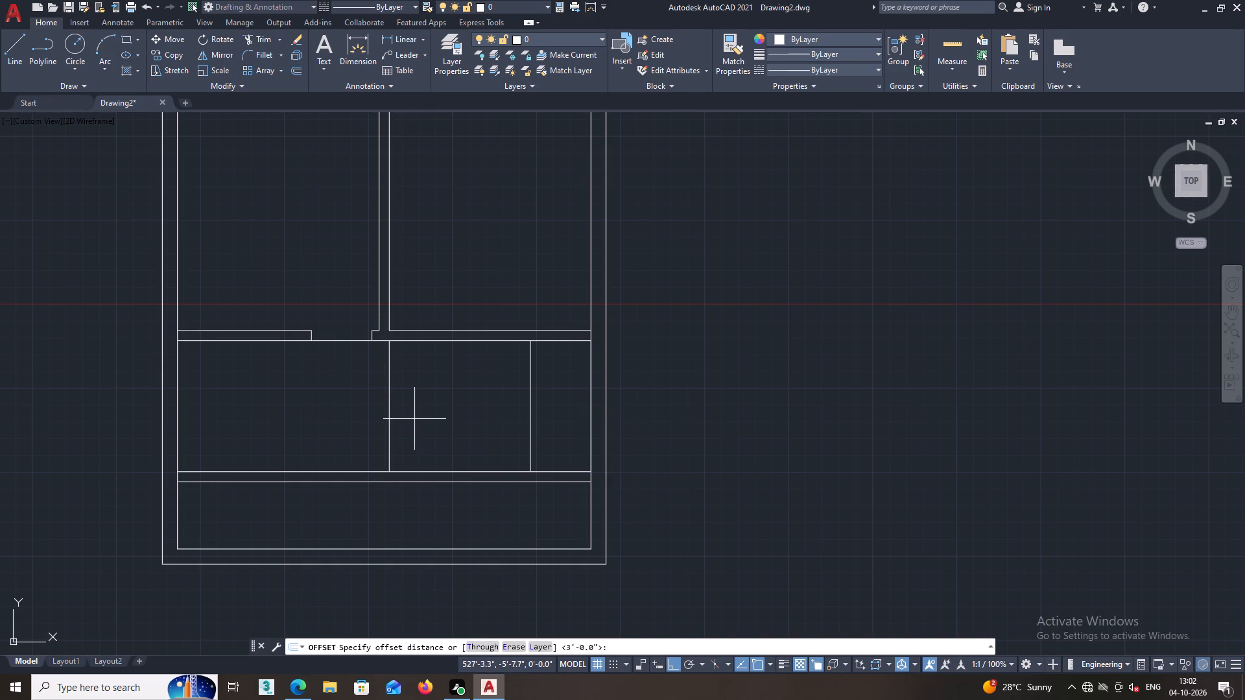
type("3'")
key("Return")
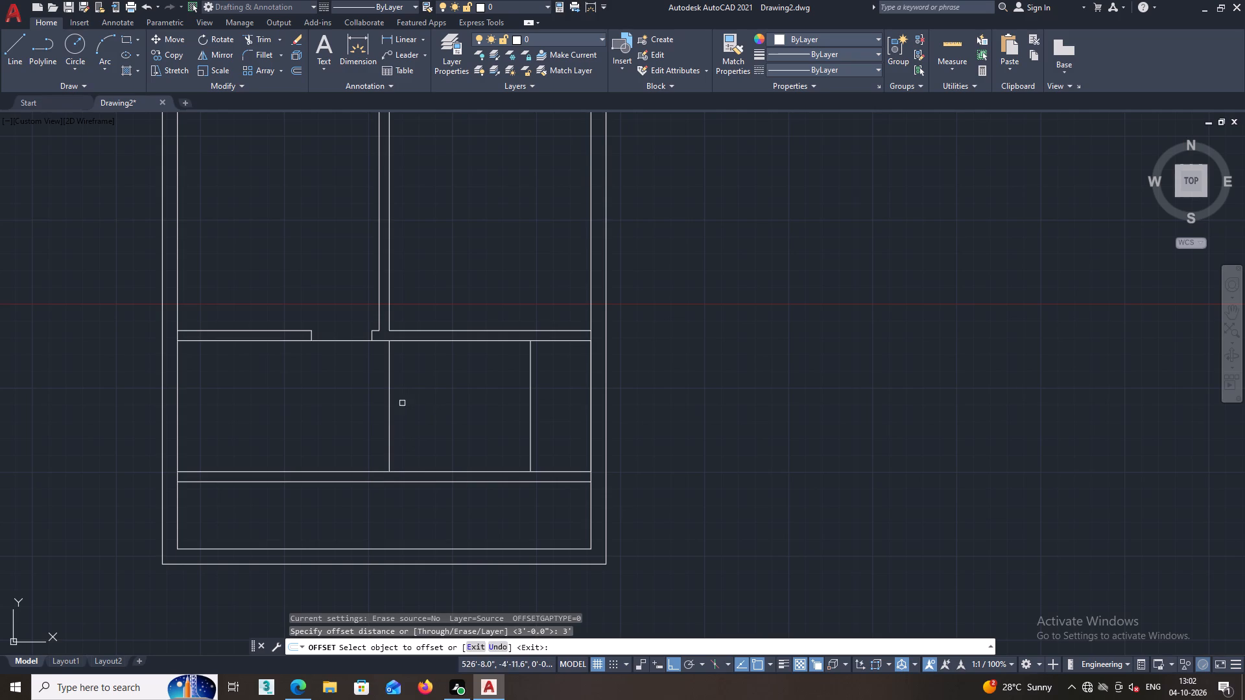
left_click(460, 340)
left_click(450, 399)
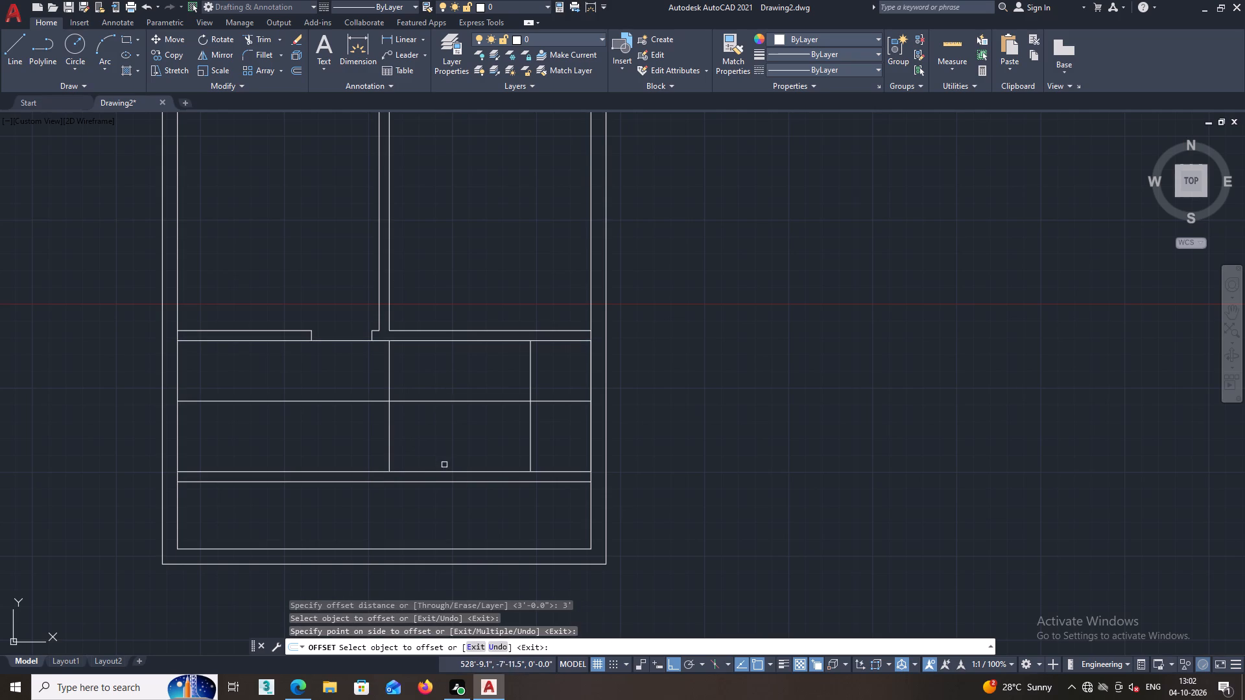
left_click(445, 470)
left_click(445, 450)
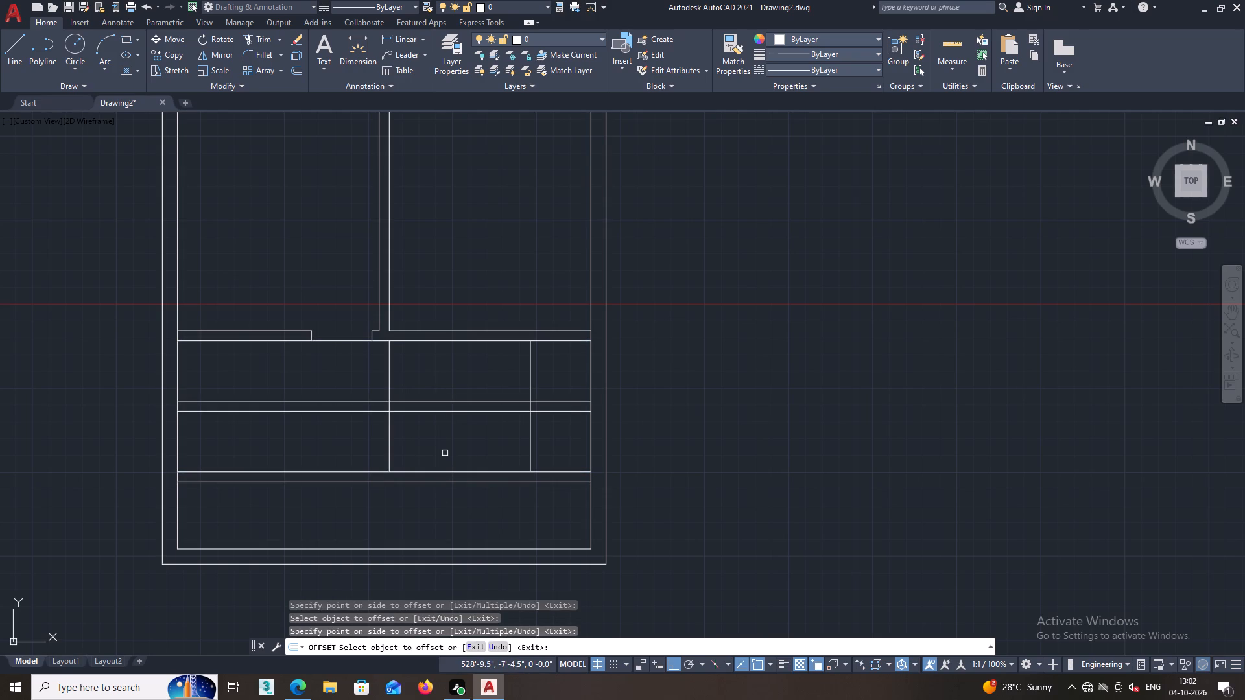
key("space")
Trim the two flight lines west of the stair's starting line and east of the landing line.
type("TR")
key("Return")
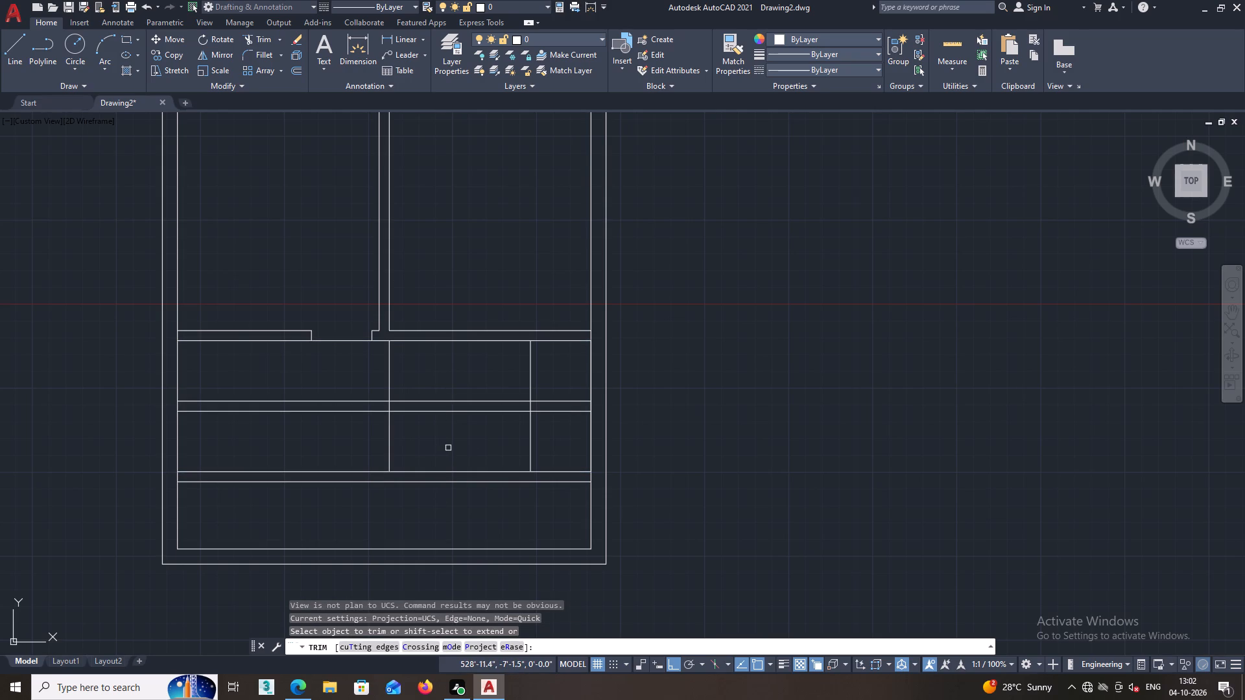
left_click(344, 380)
left_click(334, 429)
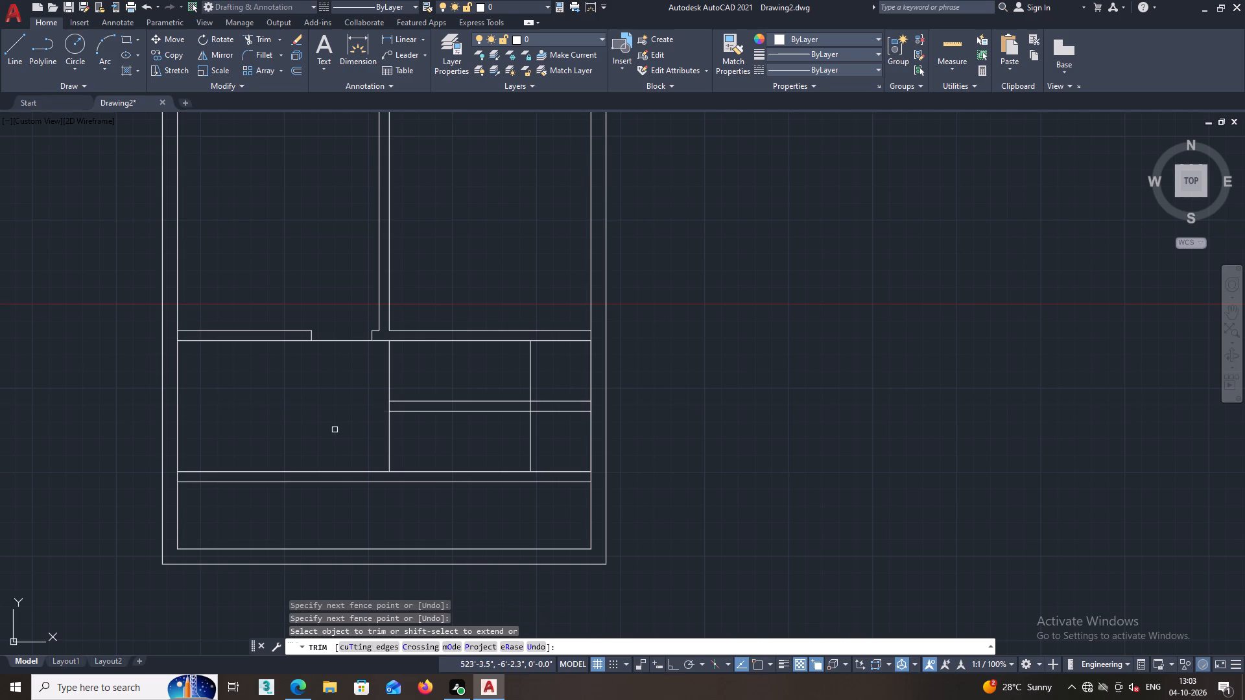
scroll(353, 431, "up", 1)
scroll(526, 451, "down", 1)
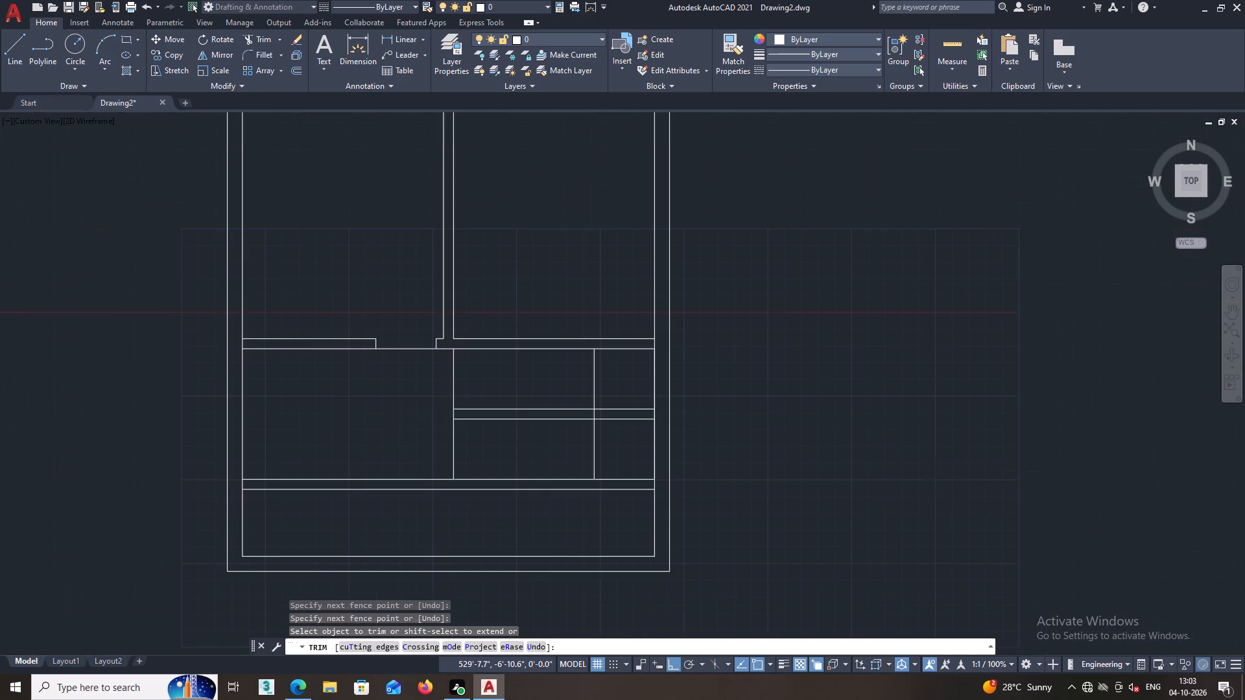
left_click(633, 388)
left_click(614, 439)
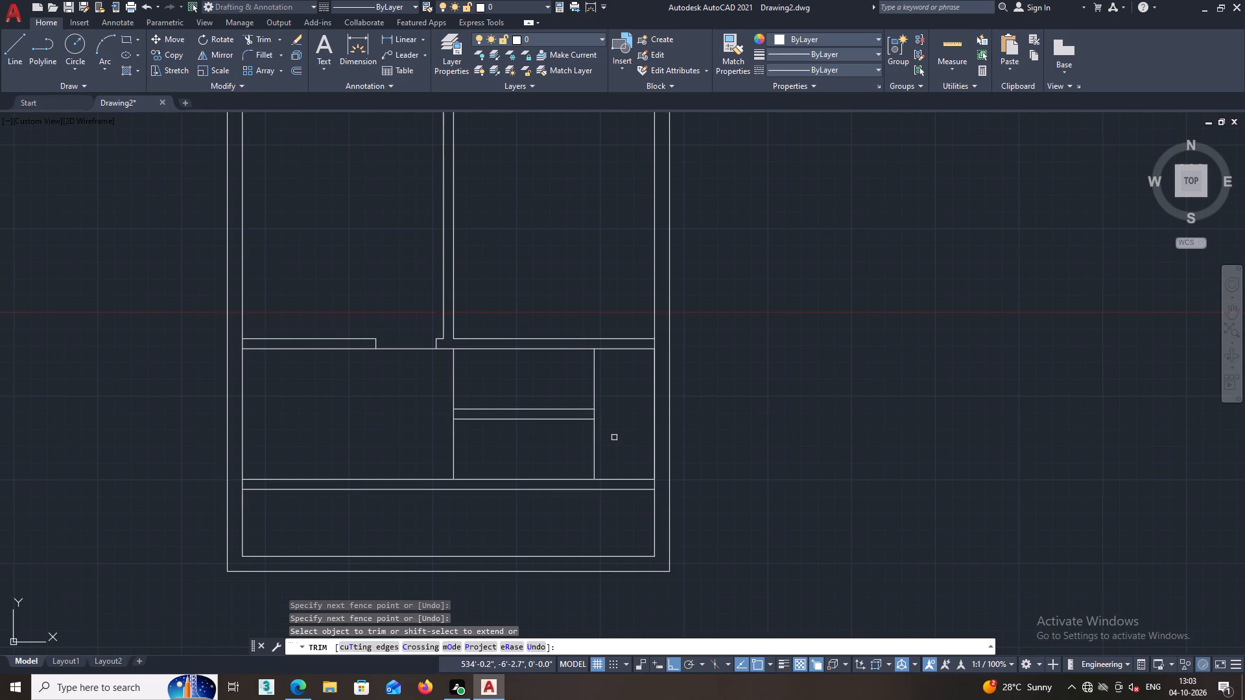
Offset the stair's starting line 10" to the east and the landing line 10" to the west as tread lines.
middle_click_drag(614, 437, 606, 438)
key("b")
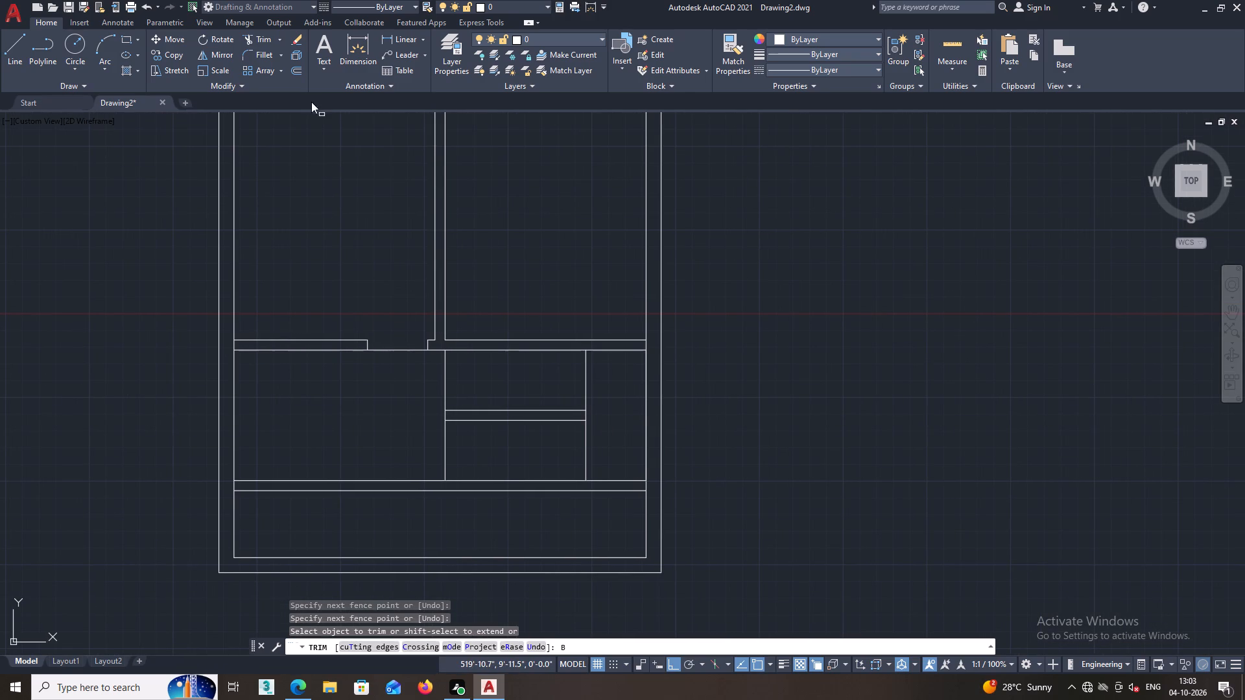
left_click(297, 67)
type("10")
key("Return")
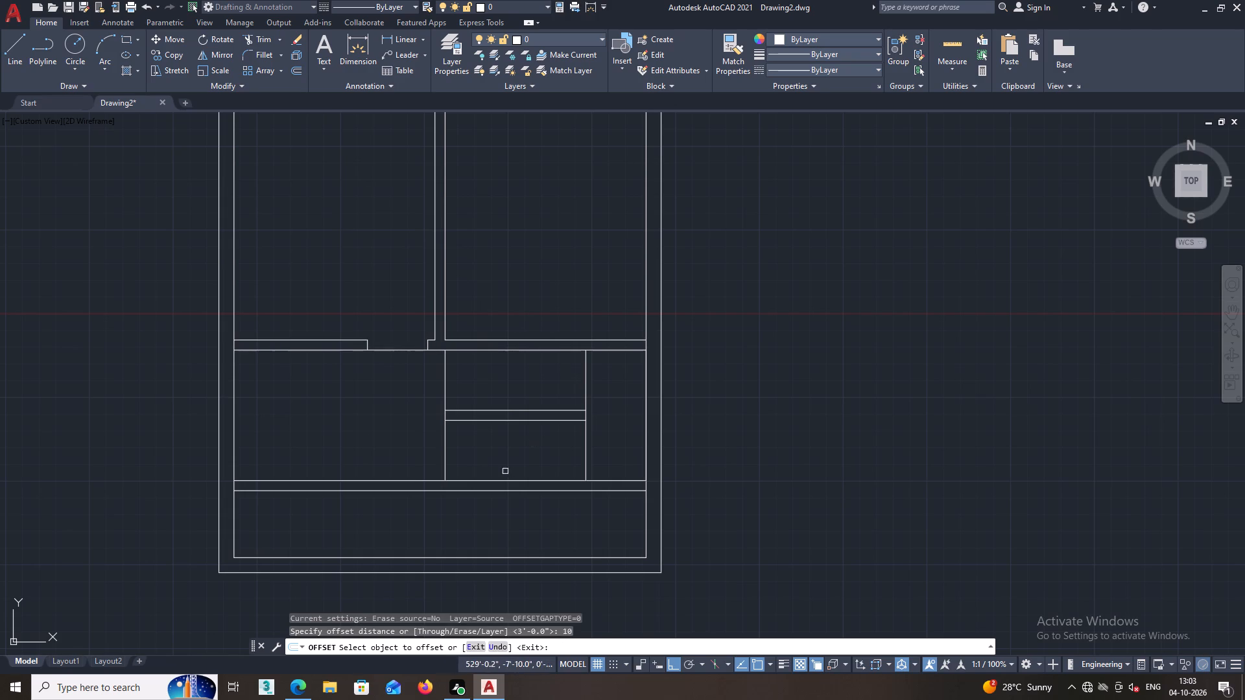
left_click(445, 384)
left_click(466, 382)
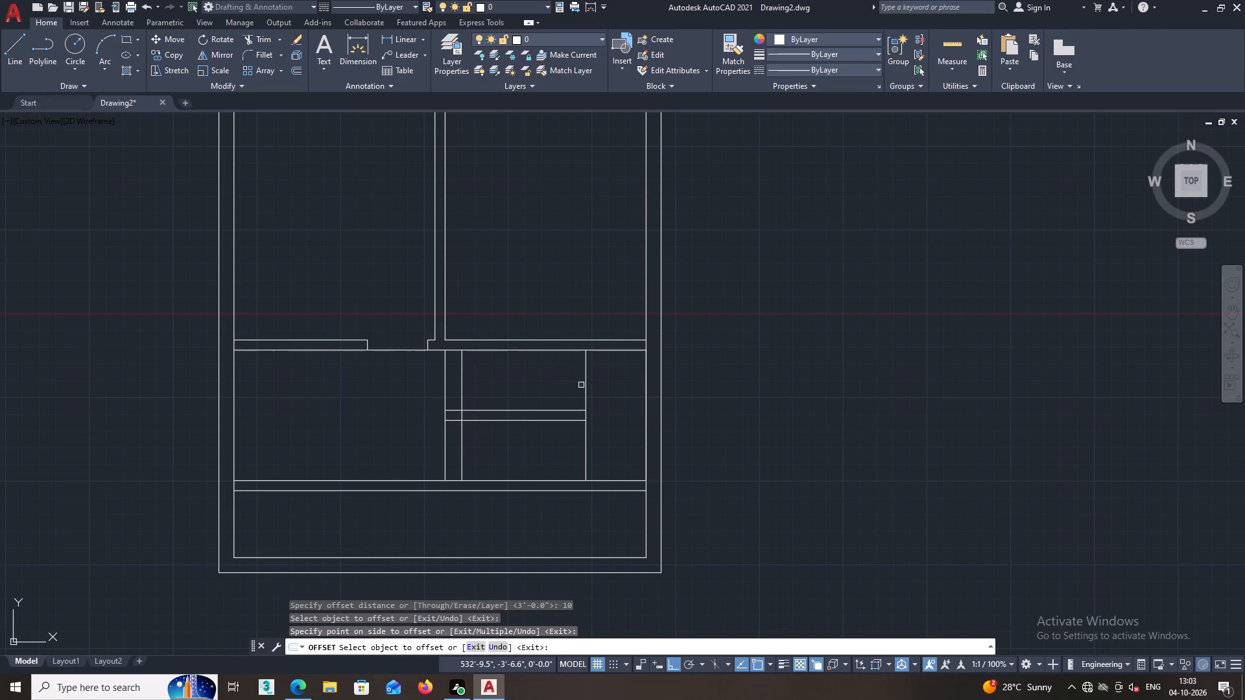
left_click(586, 384)
left_click(556, 388)
Continue the tread lines eastward at 10" offsets from the first tread, adding seven more lines toward the landing.
left_click(460, 393)
left_click(492, 388)
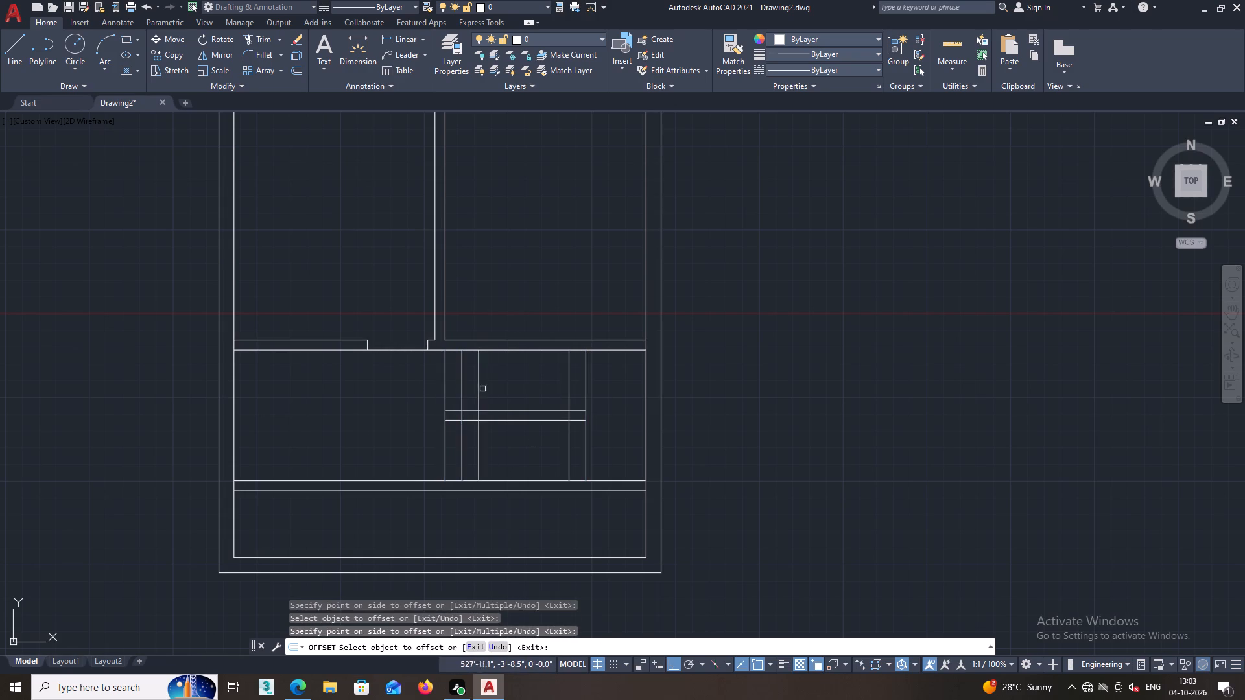
left_click(479, 390)
left_click(505, 387)
left_click(496, 390)
left_click(519, 387)
left_click(512, 389)
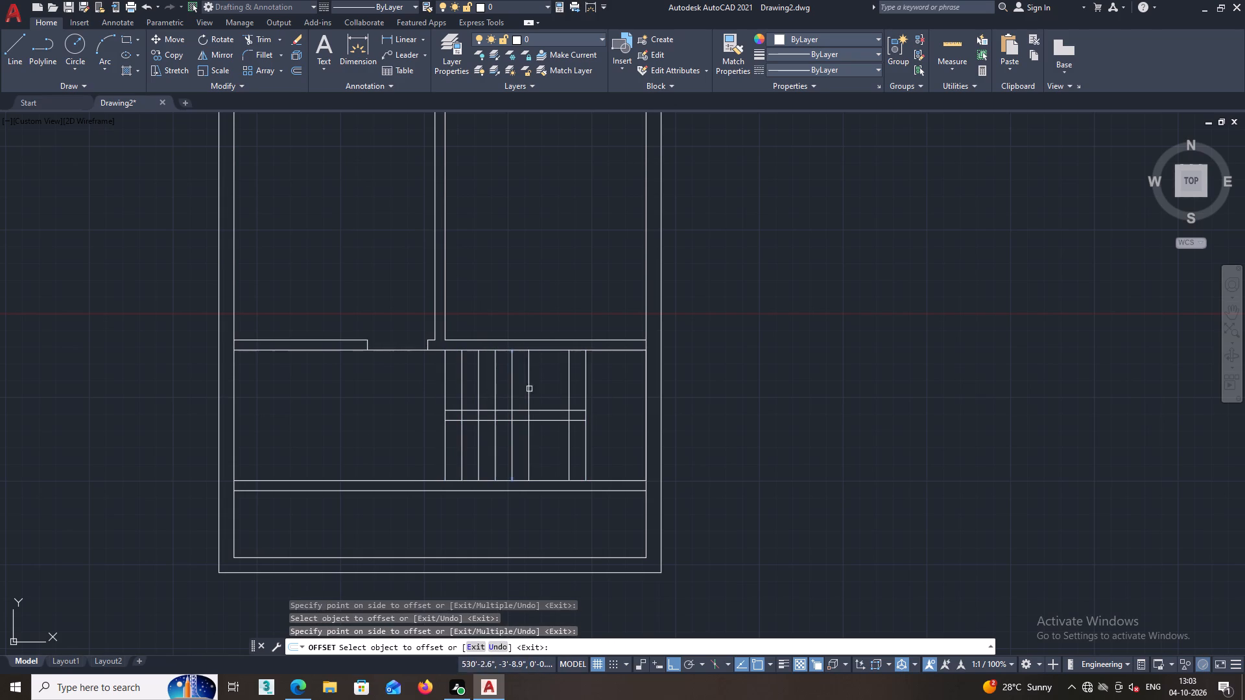
left_click(529, 389)
left_click(527, 390)
left_click(537, 388)
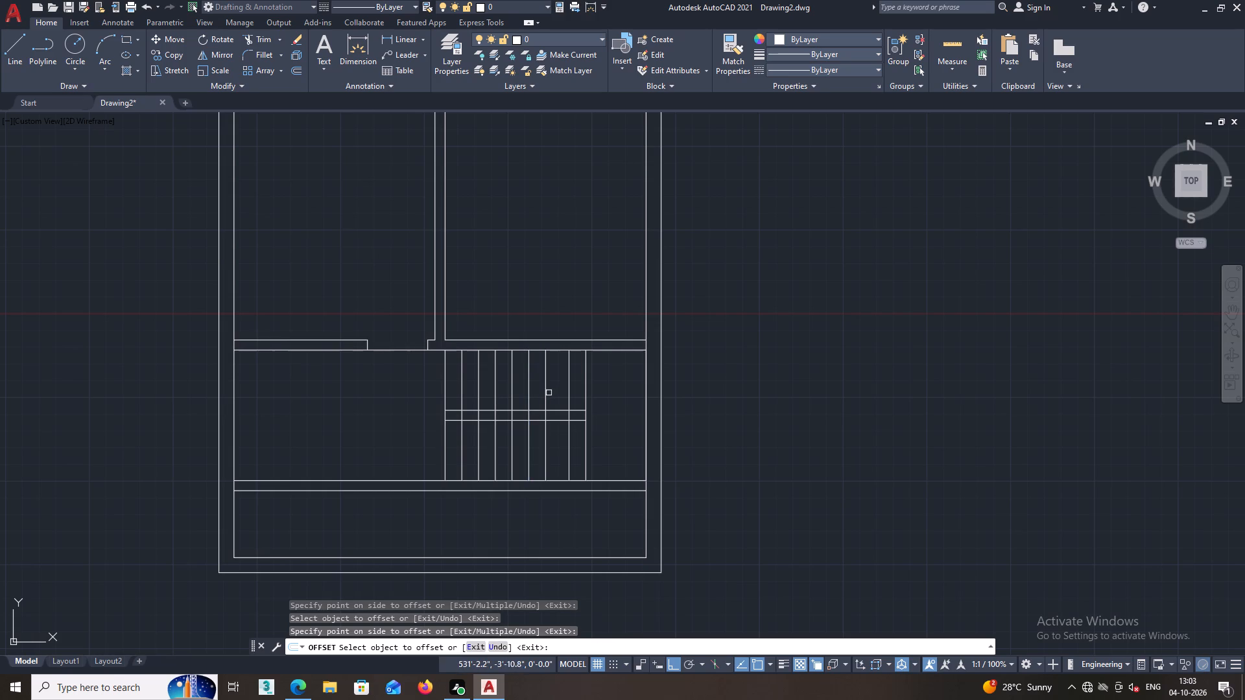
left_click(547, 396)
left_click(555, 393)
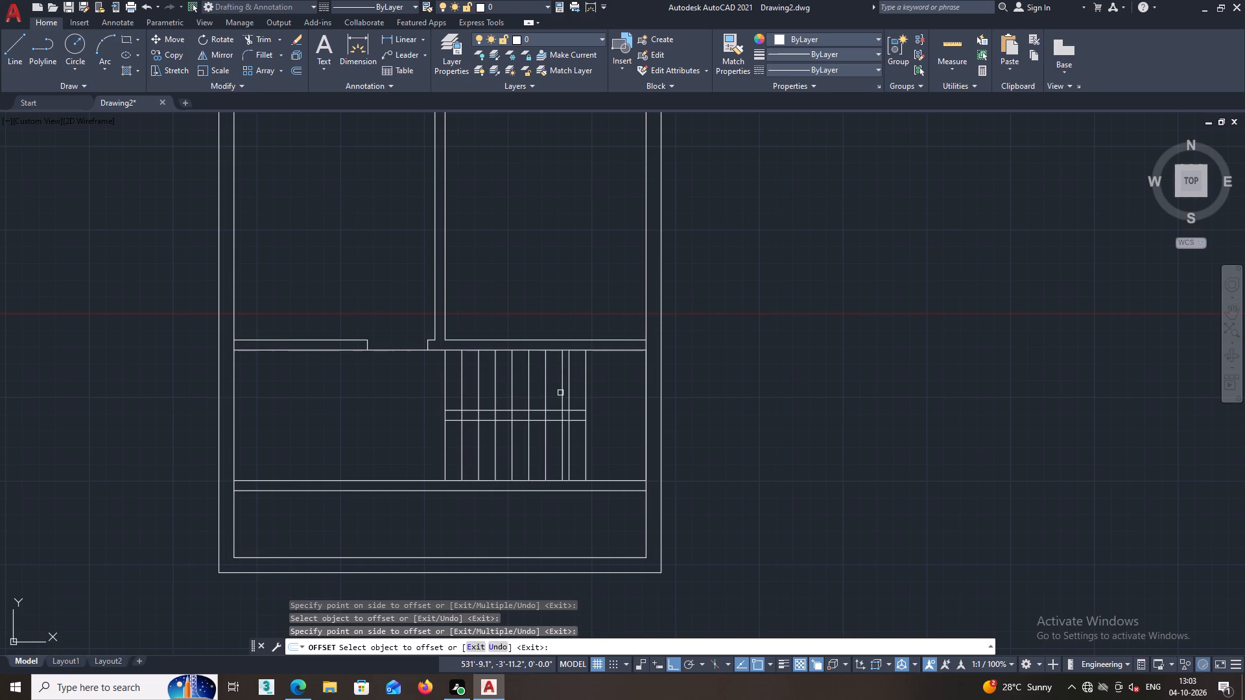
left_click(560, 393)
left_click(578, 388)
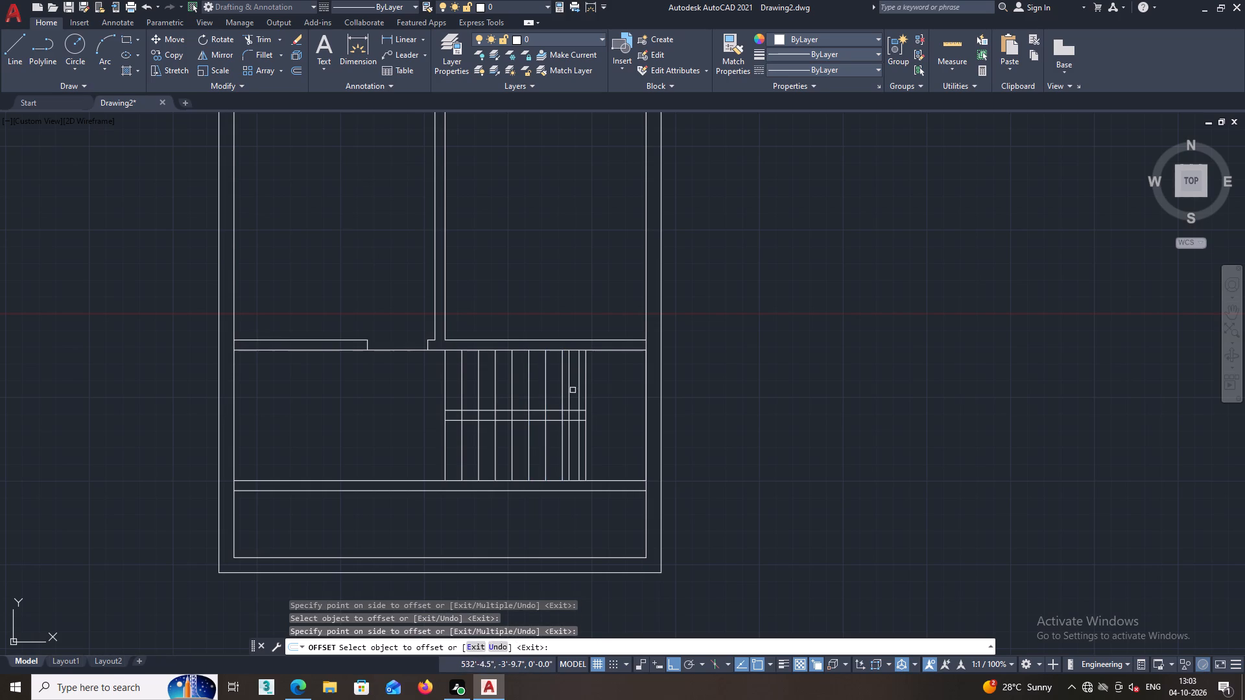
Delete the original landing line and the tread line that was offset west from it.
key("space")
left_click(585, 388)
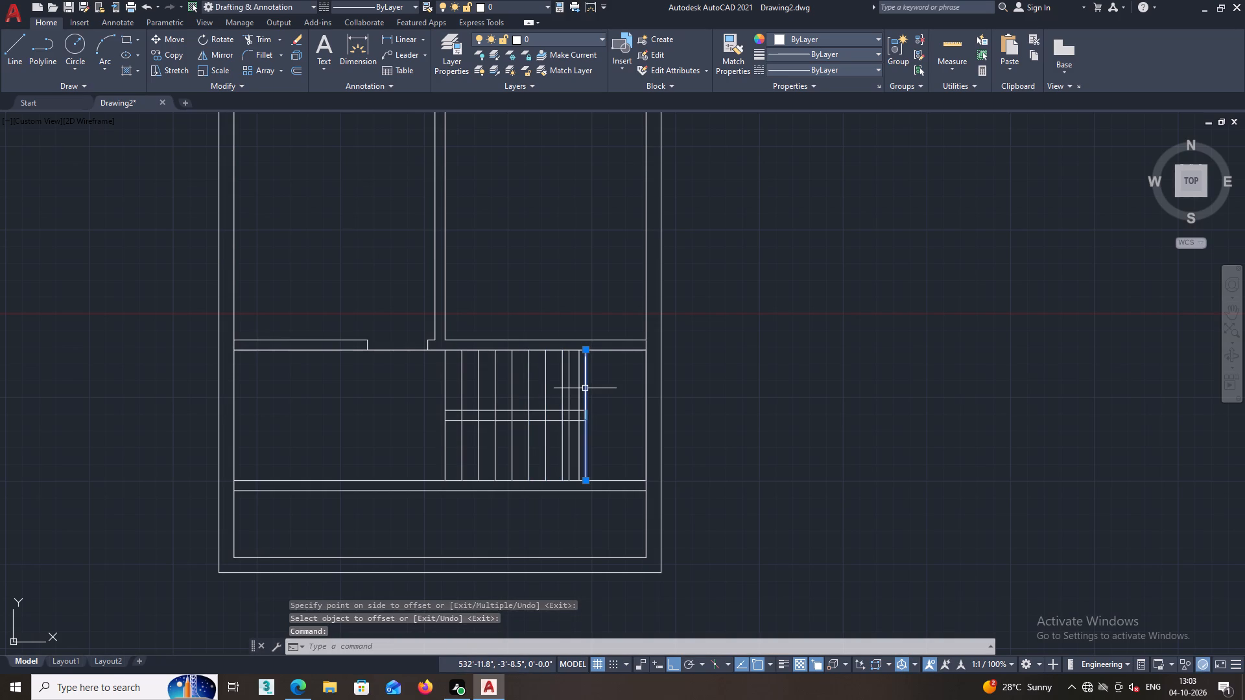
key("Delete")
left_click(567, 393)
key("Delete")
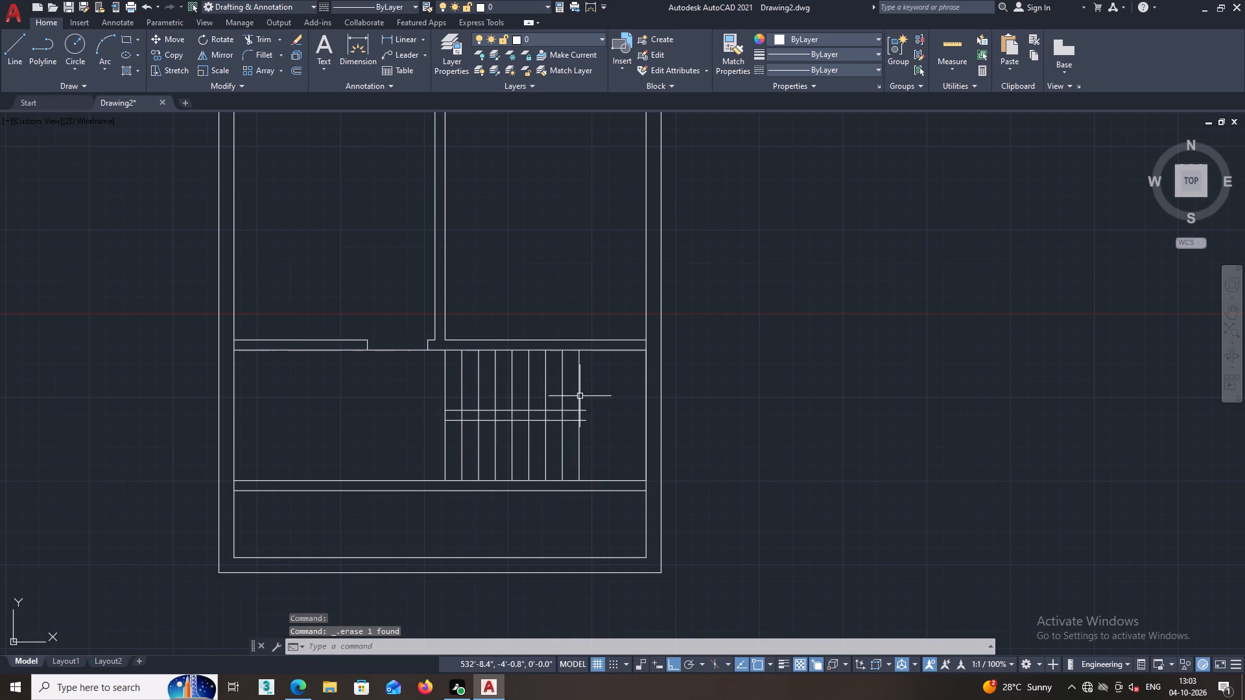
Trim the ends of the two flight lines that extend east past the last tread line.
type("TR")
key("Return")
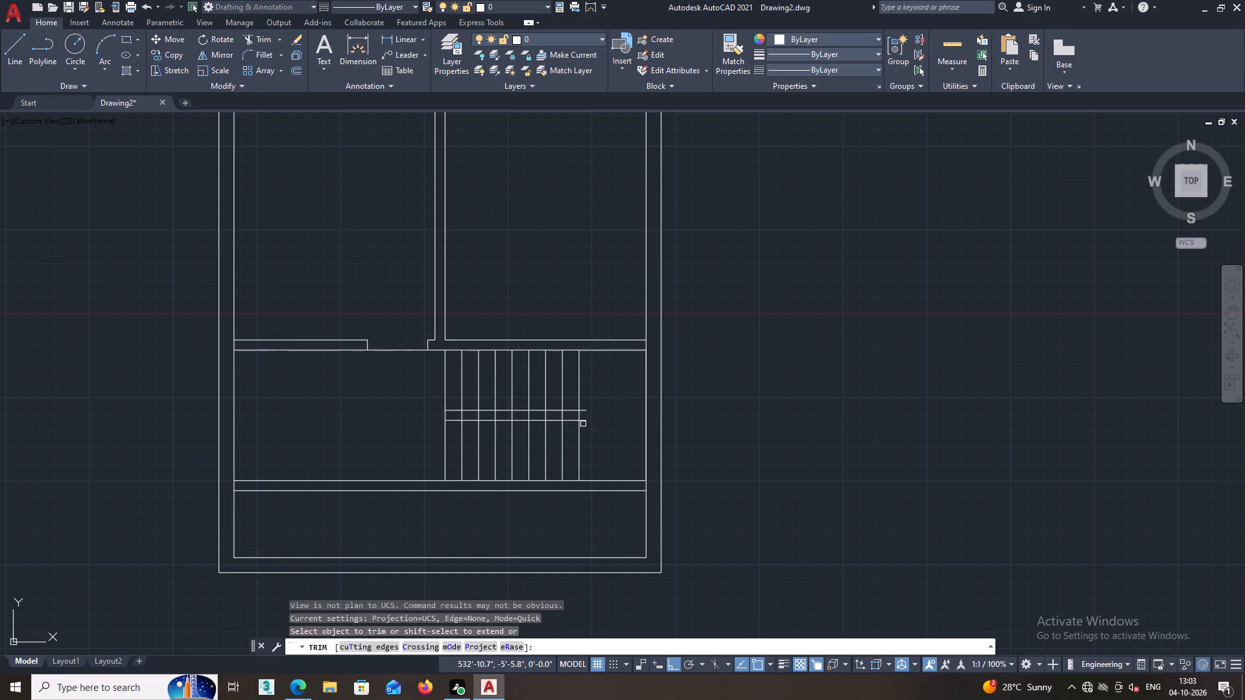
left_click(583, 408)
left_click(582, 425)
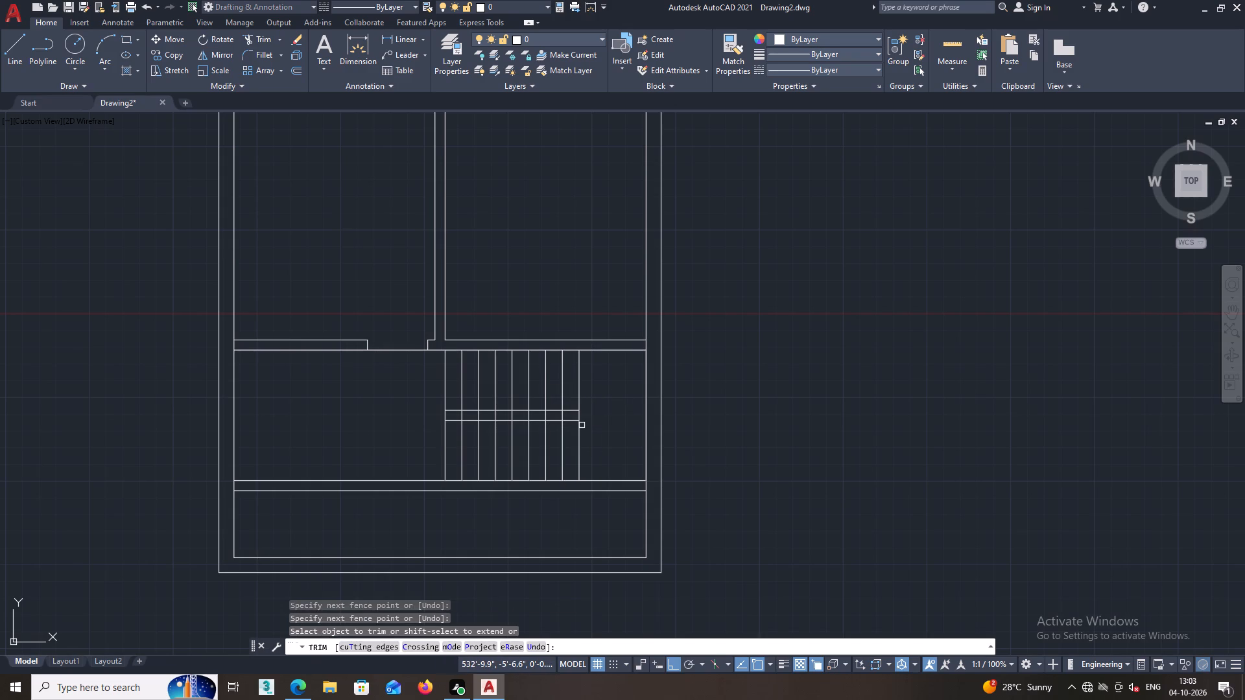
Trim the inner tread lines out of the narrow gap between the two stair flights.
scroll(592, 436, "up", 2)
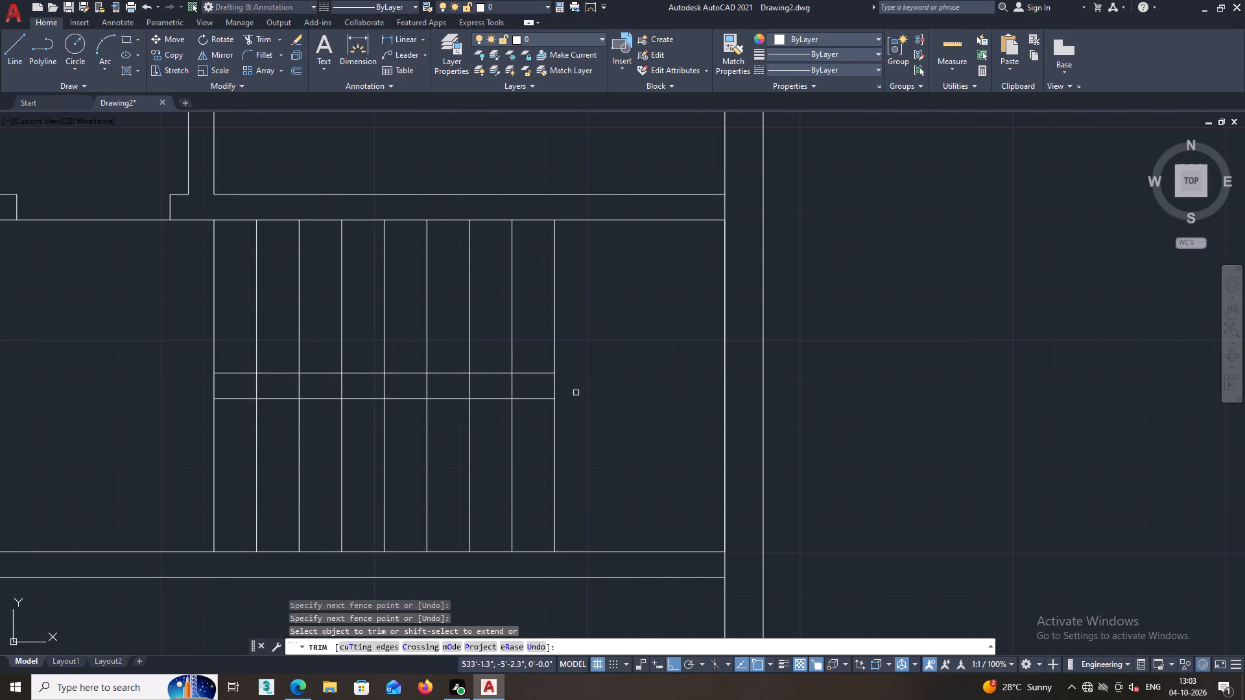
scroll(568, 393, "up", 1)
left_click(521, 386)
middle_click_drag(430, 386, 864, 375)
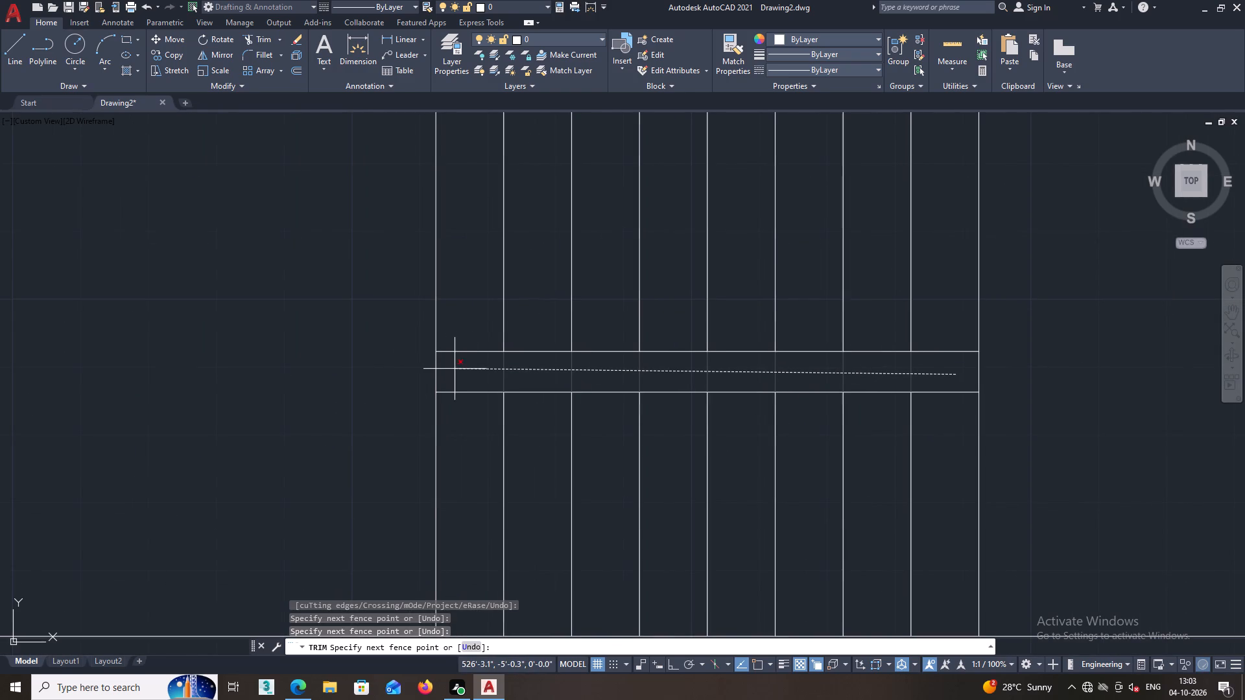
left_click(459, 369)
Add a vertical linear dimension across the landing, from the cross partition's lower line to the southern partition's upper line.
scroll(520, 365, "down", 3)
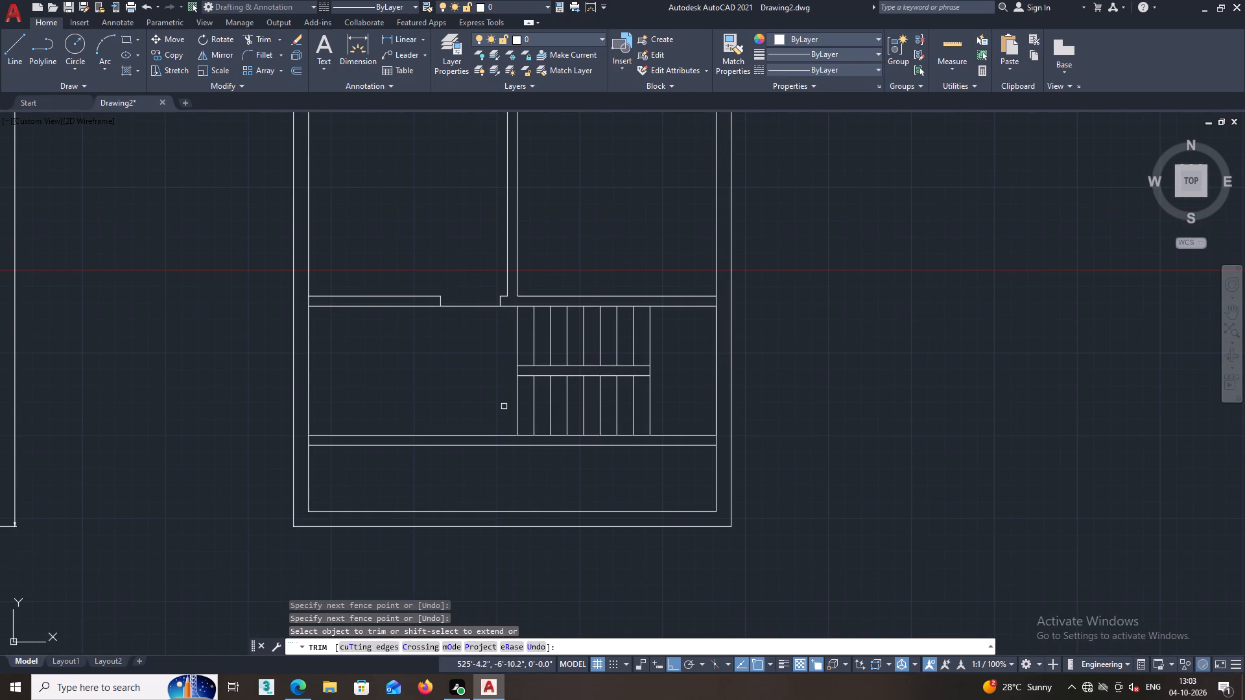
scroll(492, 392, "down", 2)
middle_click_drag(483, 378, 444, 402)
scroll(534, 409, "up", 4)
middle_click_drag(489, 408, 551, 393)
scroll(549, 397, "down", 1)
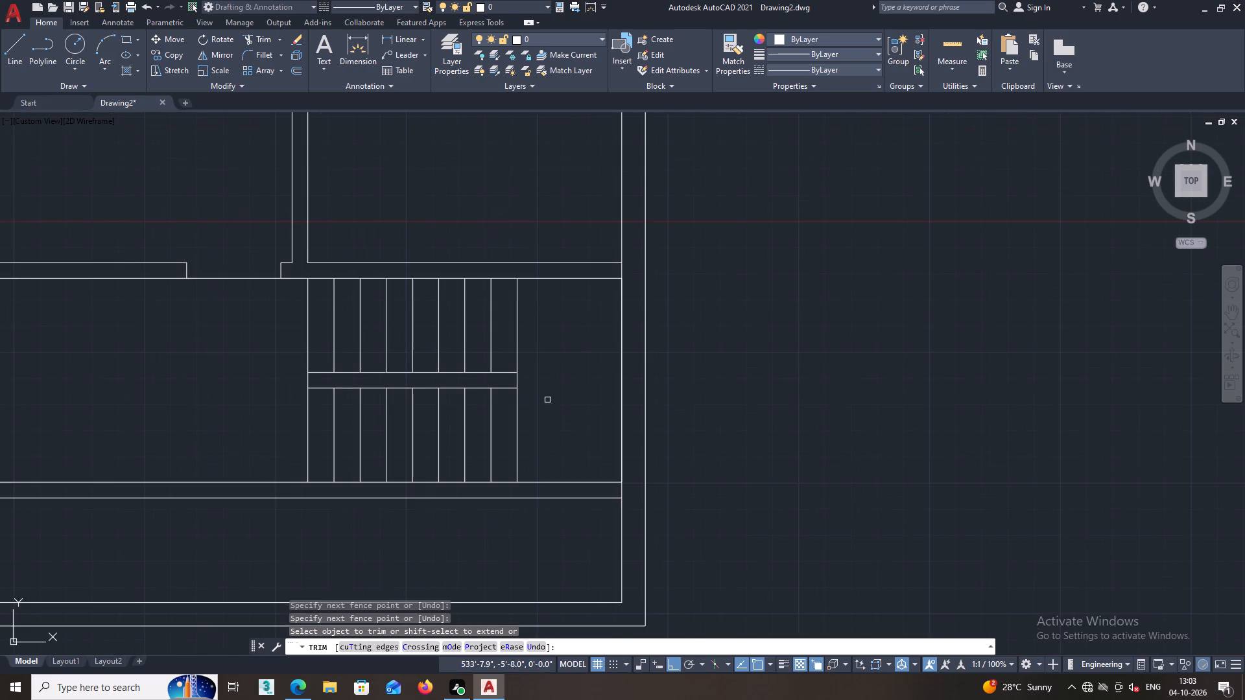
middle_click_drag(552, 402, 549, 429)
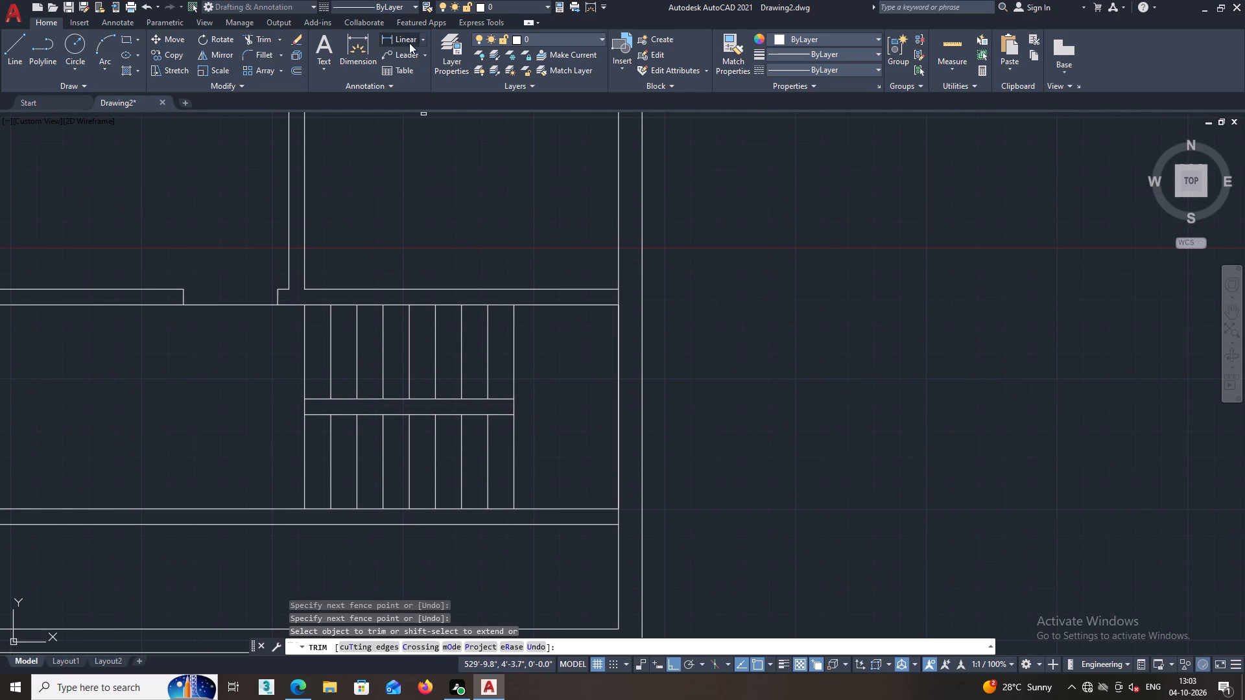
left_click(400, 38)
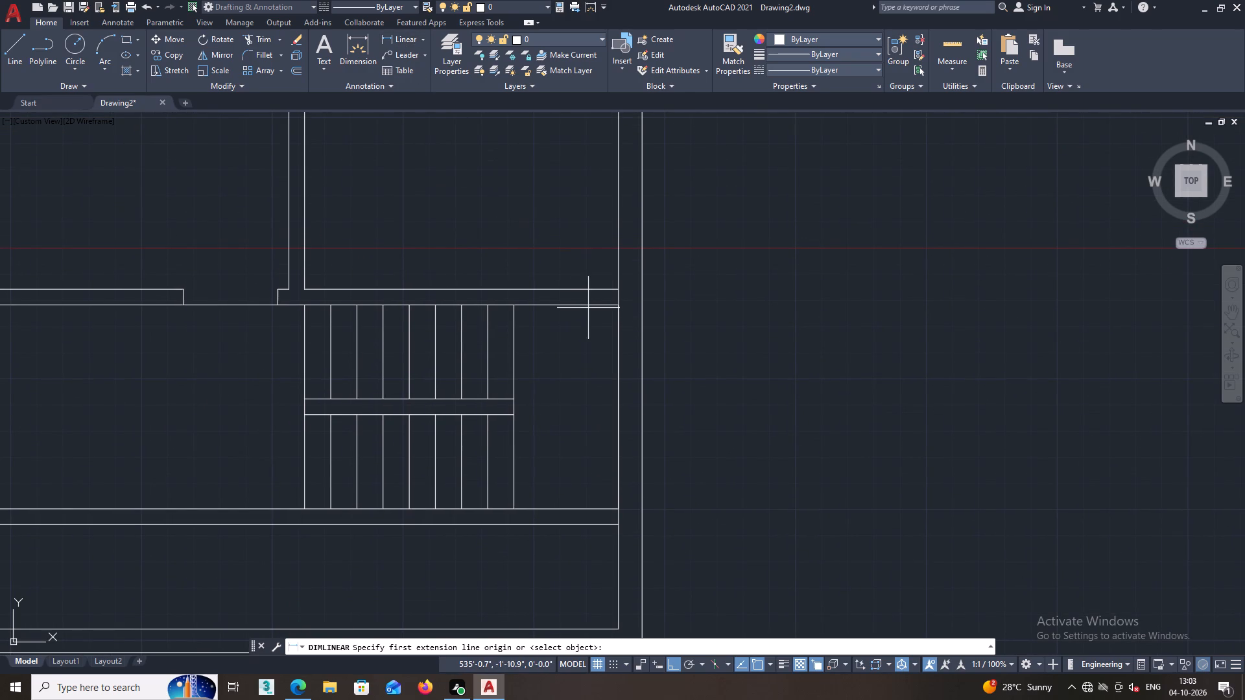
left_click(588, 304)
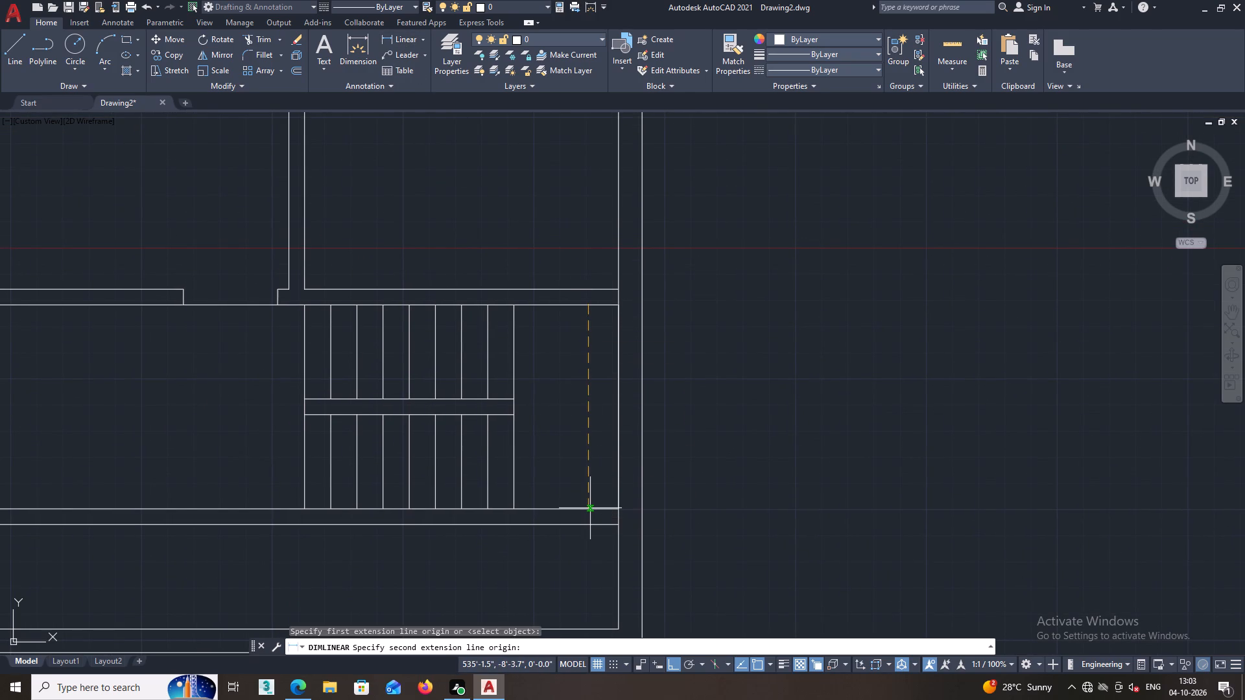
left_click(590, 508)
left_click(590, 499)
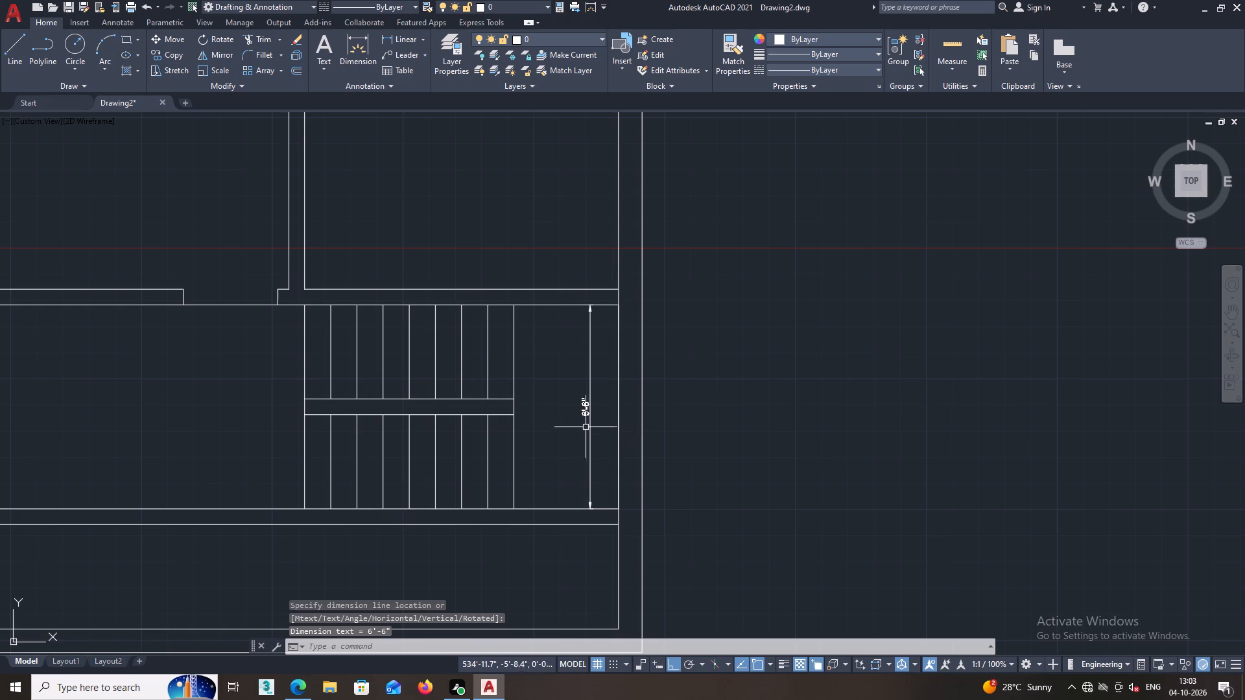
Add a vertical linear dimension across the southern stair flight, just east of the last tread line.
key("space")
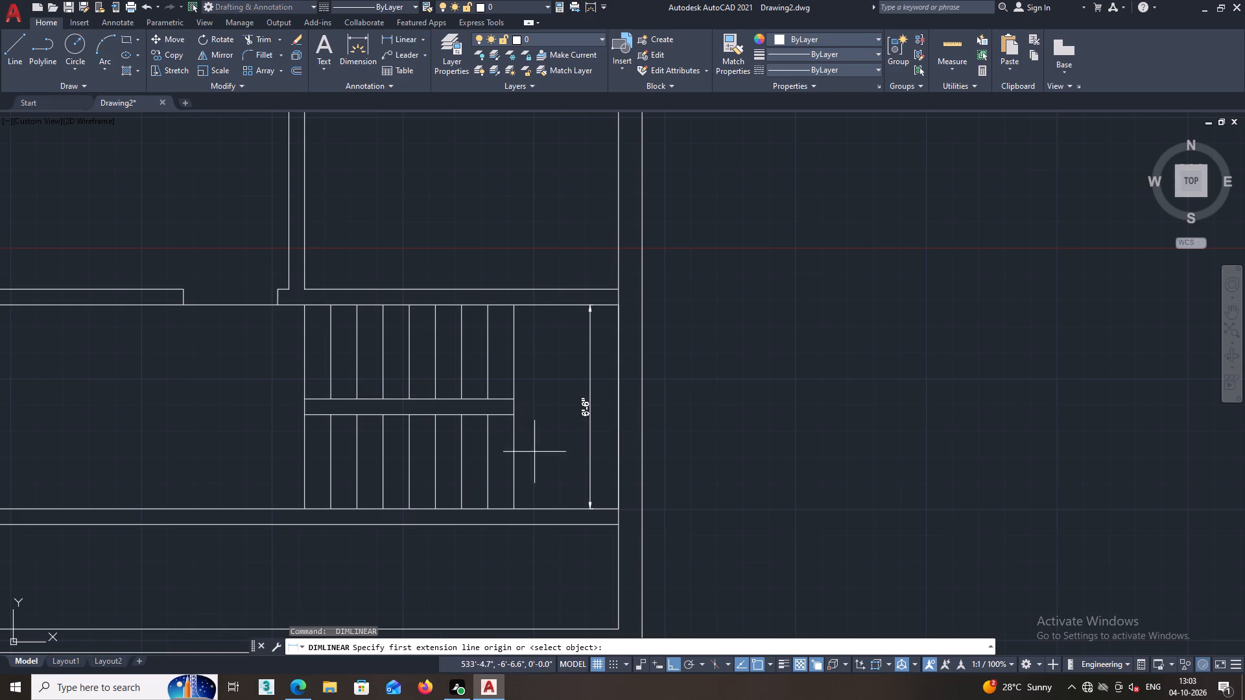
left_click(515, 415)
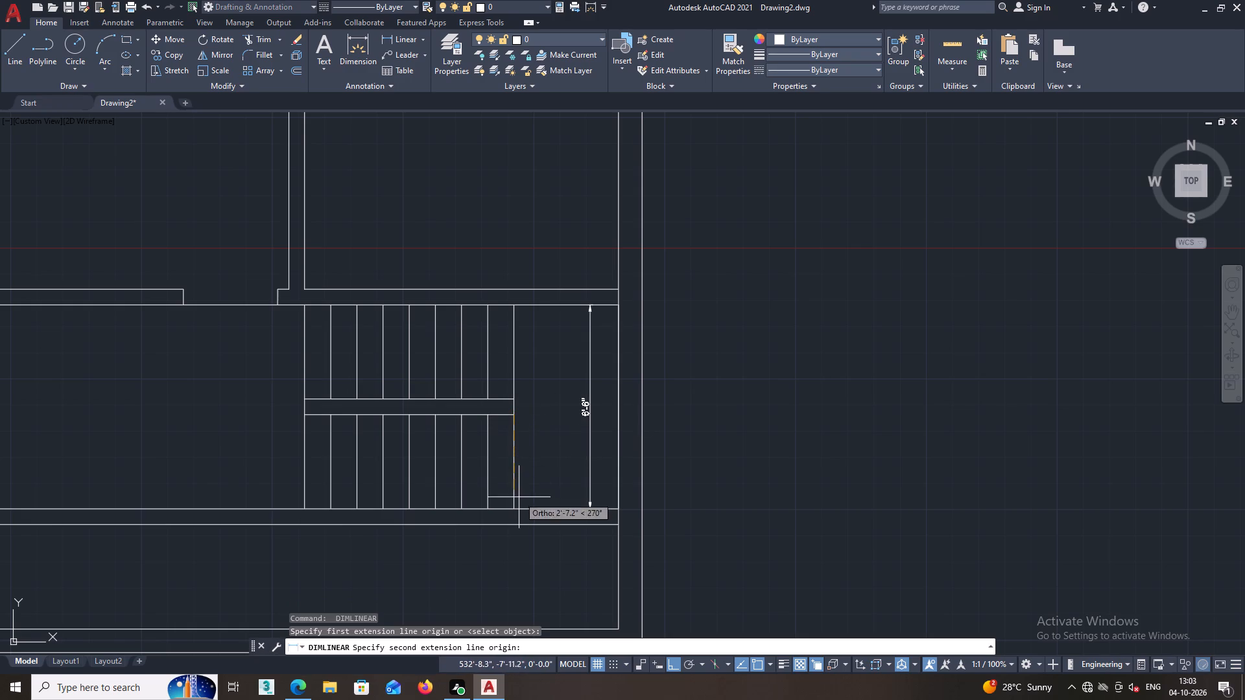
left_click(513, 510)
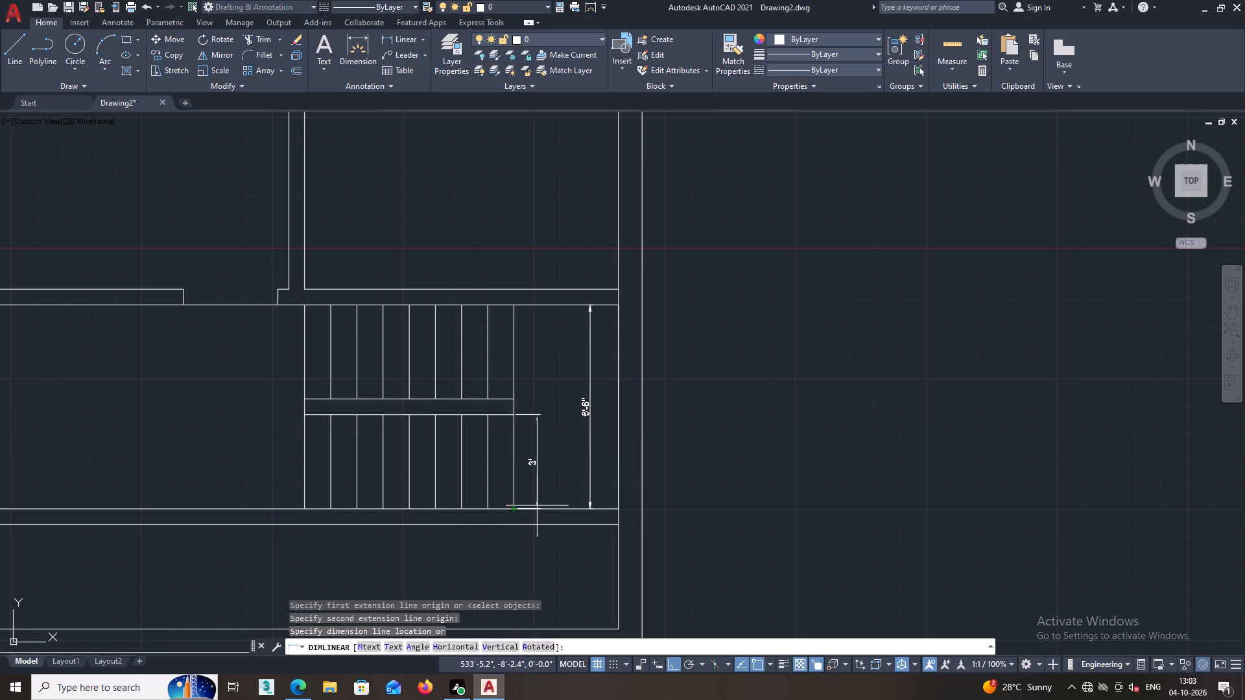
left_click(541, 506)
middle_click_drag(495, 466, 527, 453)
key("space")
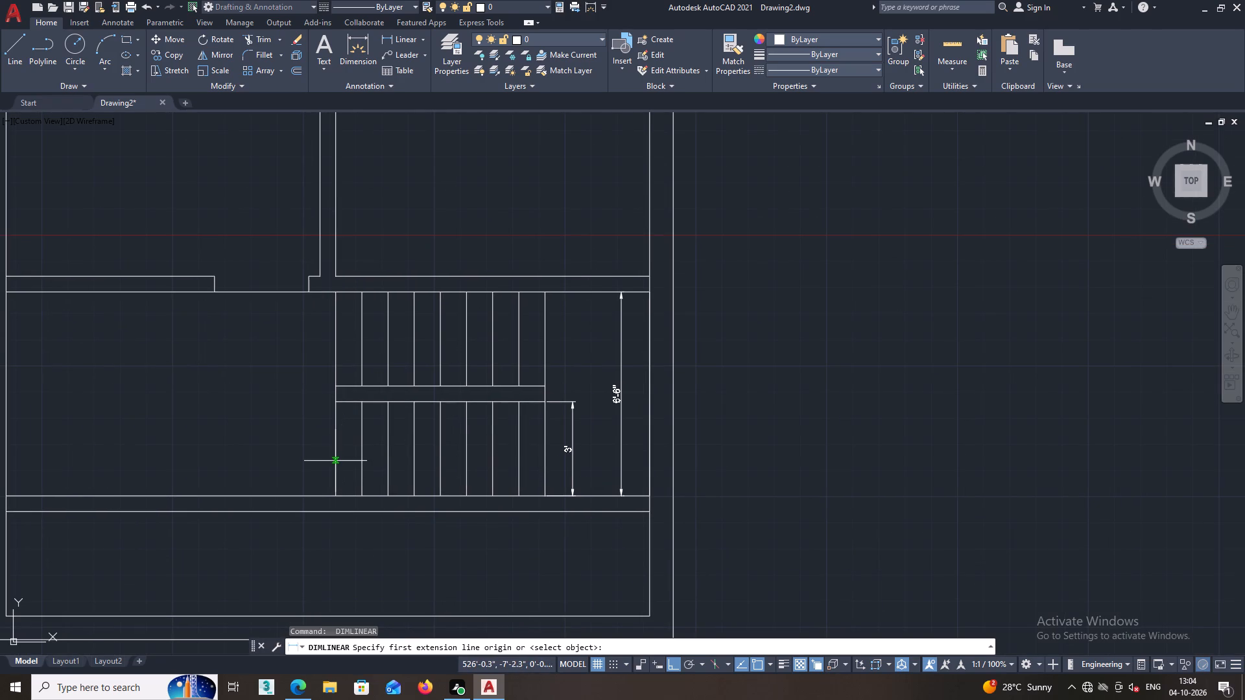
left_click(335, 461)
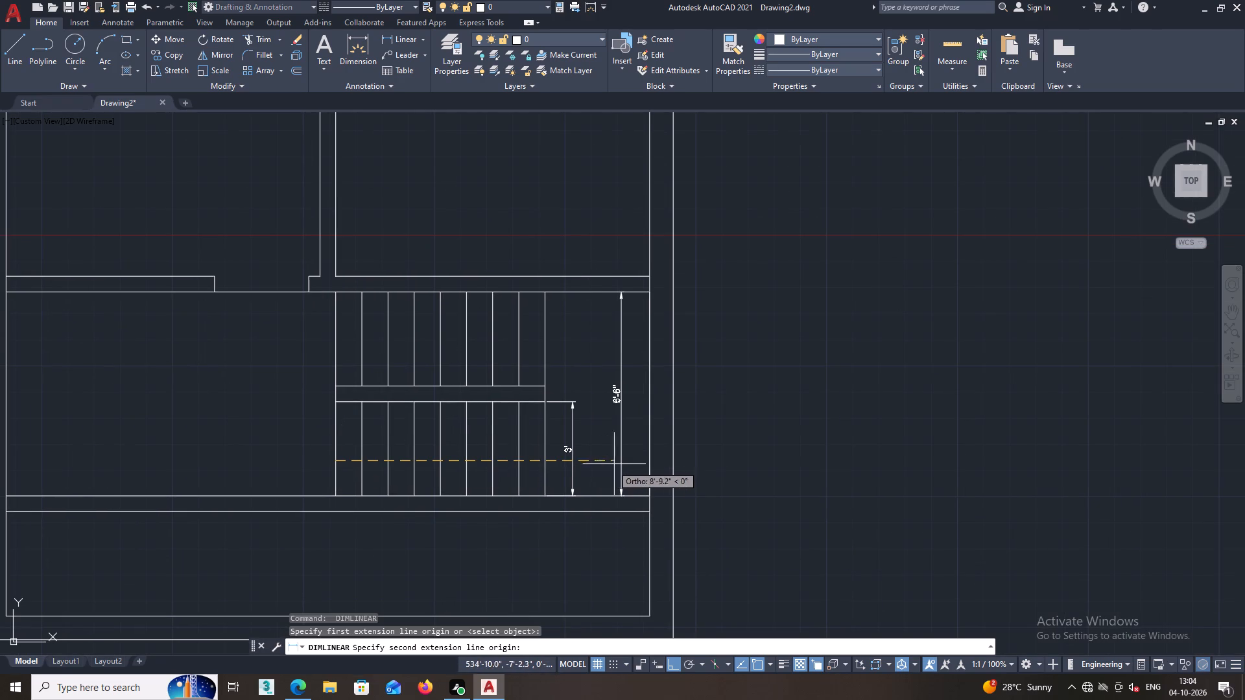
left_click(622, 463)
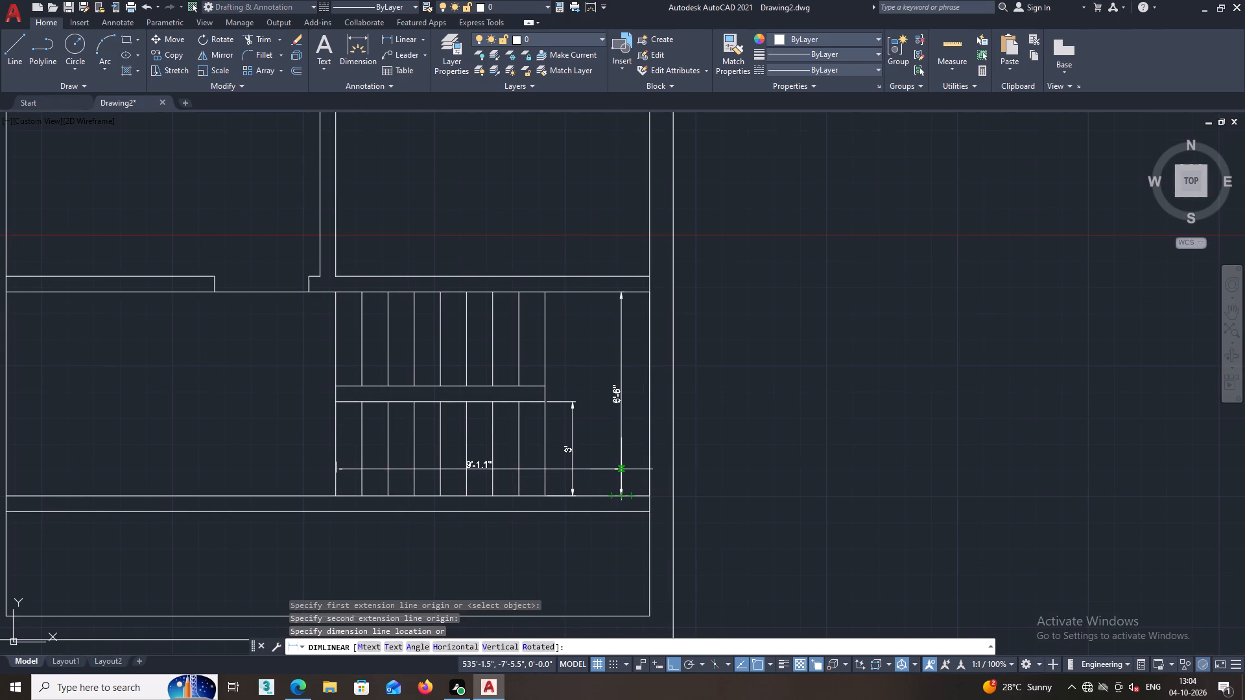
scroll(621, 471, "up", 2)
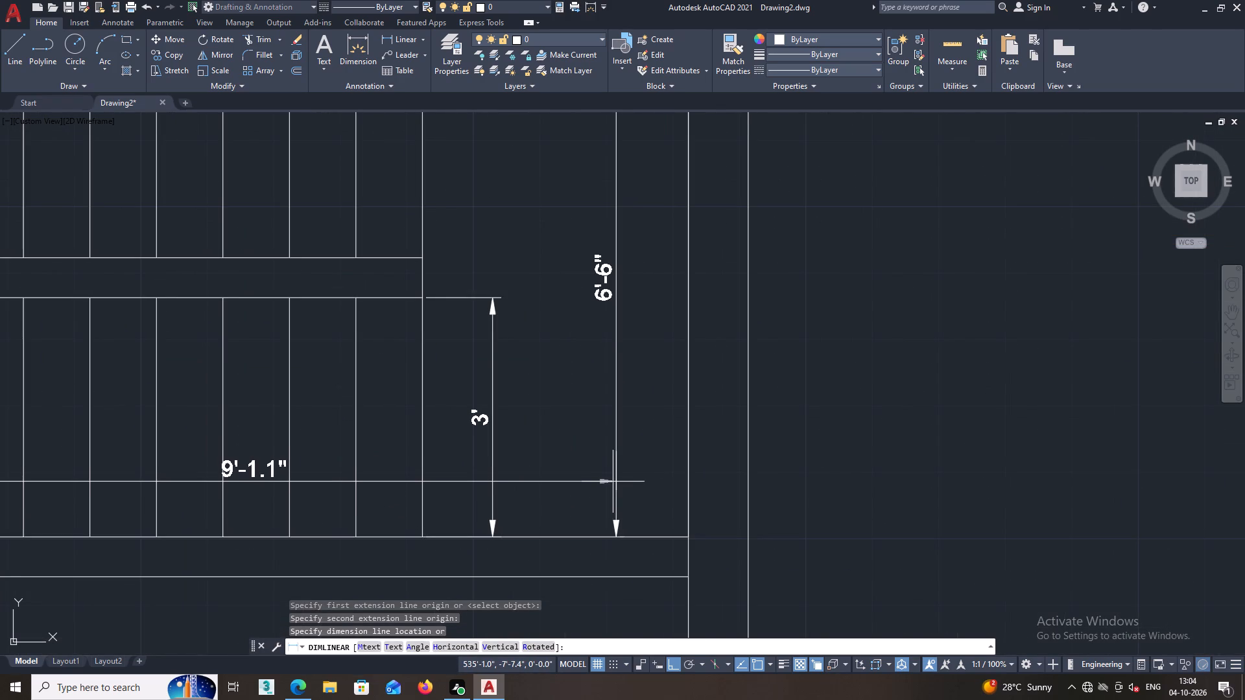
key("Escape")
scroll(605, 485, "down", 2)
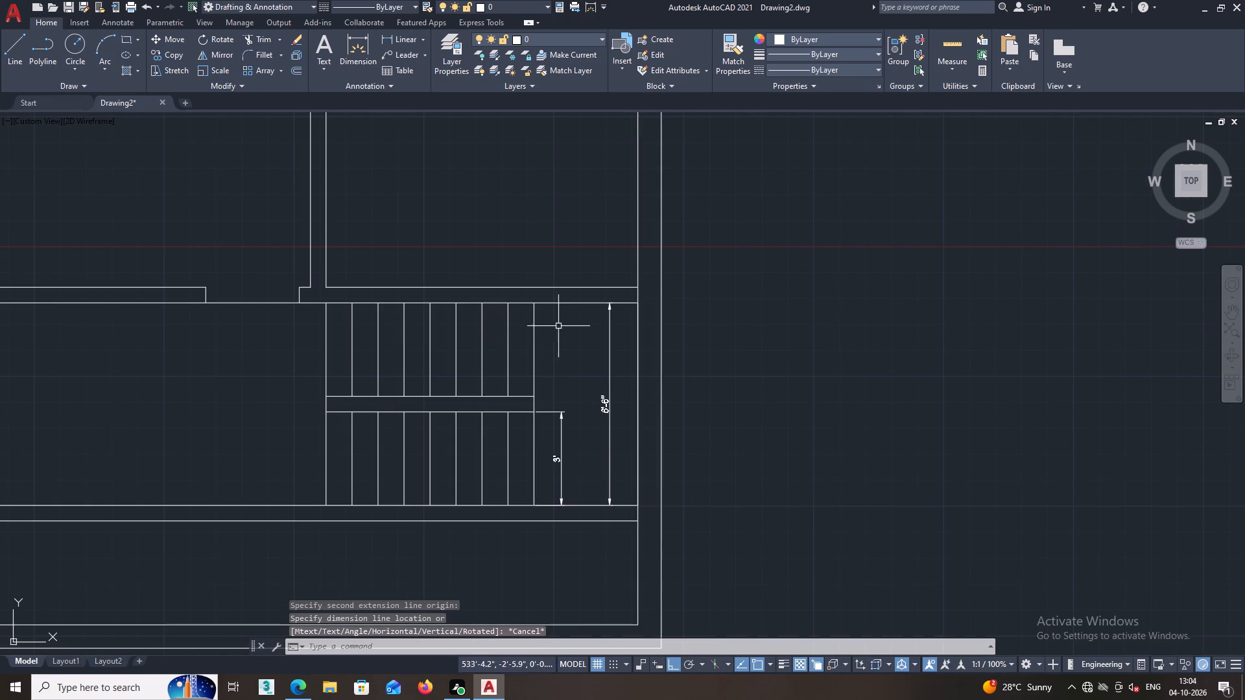
Offset the eastern wall's inner polyline beside the landing 10' west, towards the first tread line.
left_click(296, 71)
type("10'")
key("Return")
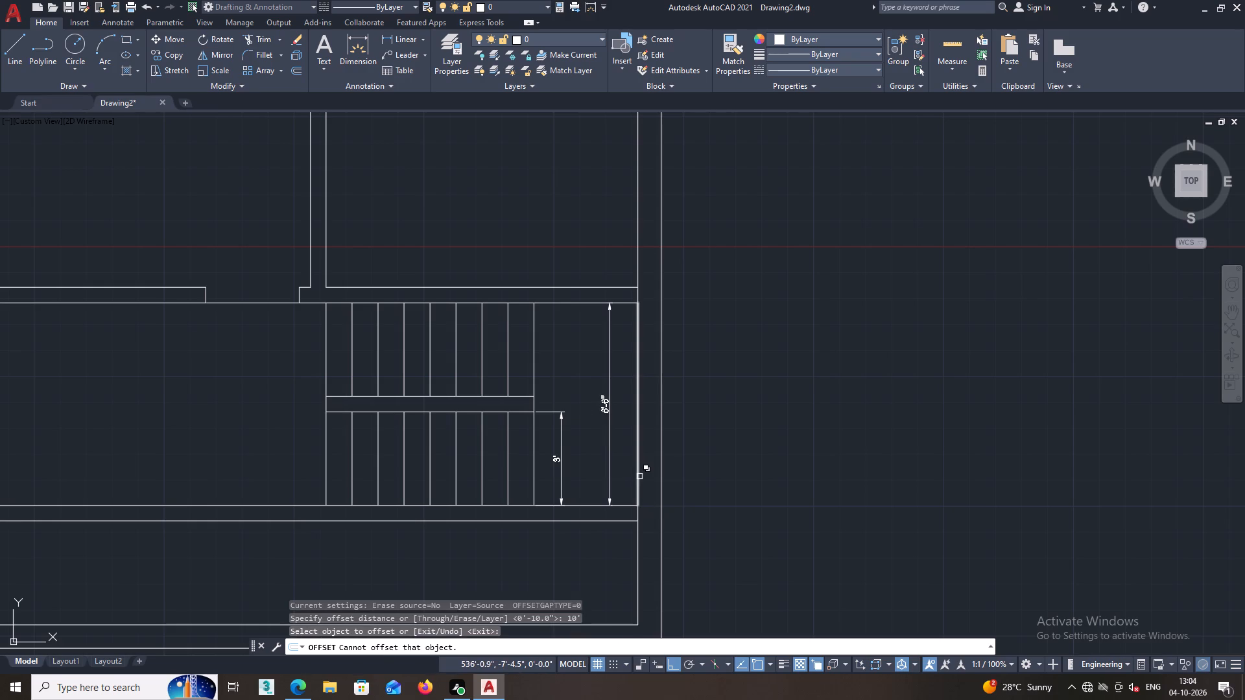
left_click(639, 476)
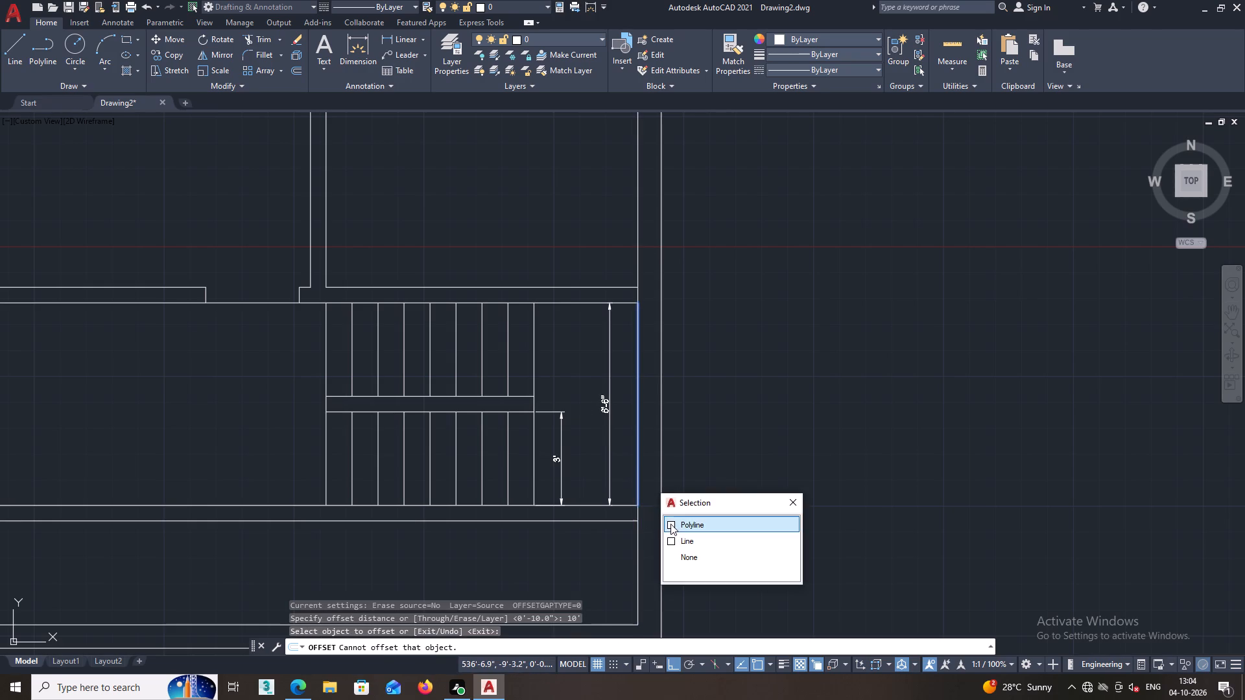
left_click(670, 523)
left_click(341, 484)
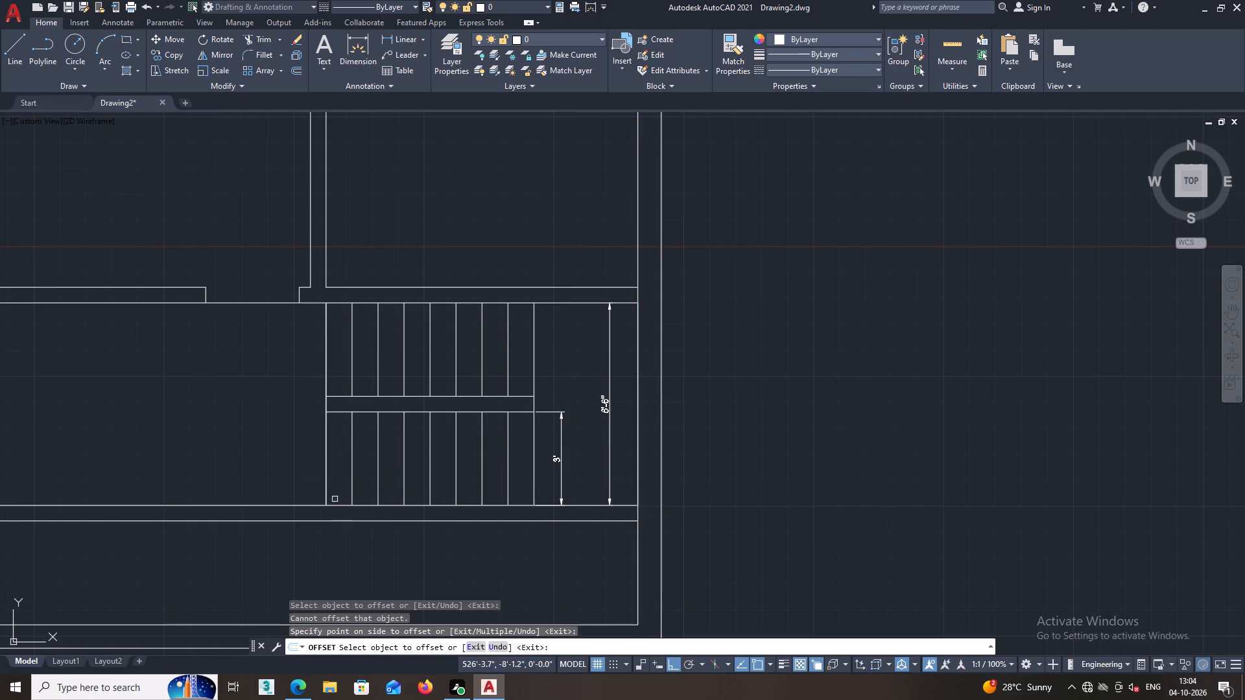
Examine the southern end of the first tread line to check where the 10' offset falls.
scroll(322, 513, "up", 8)
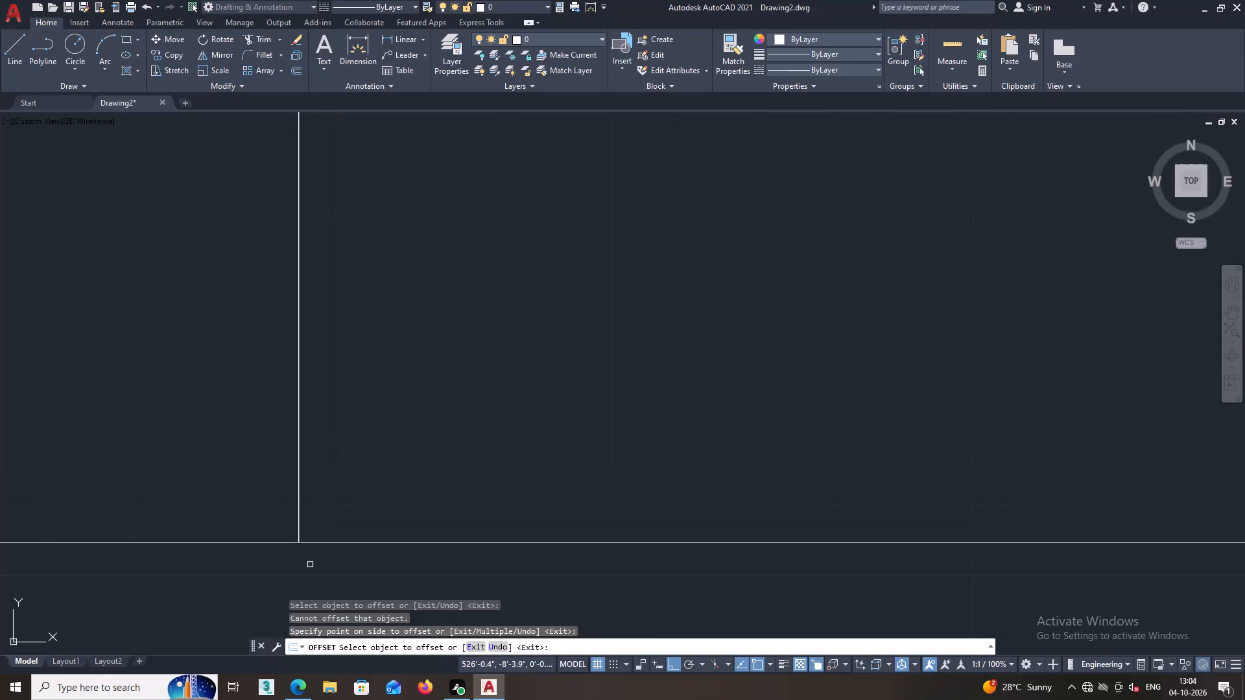
scroll(310, 566, "up", 2)
scroll(268, 493, "up", 2)
scroll(307, 498, "down", 8)
middle_click_drag(528, 467, 530, 478)
middle_click_drag(534, 455, 532, 458)
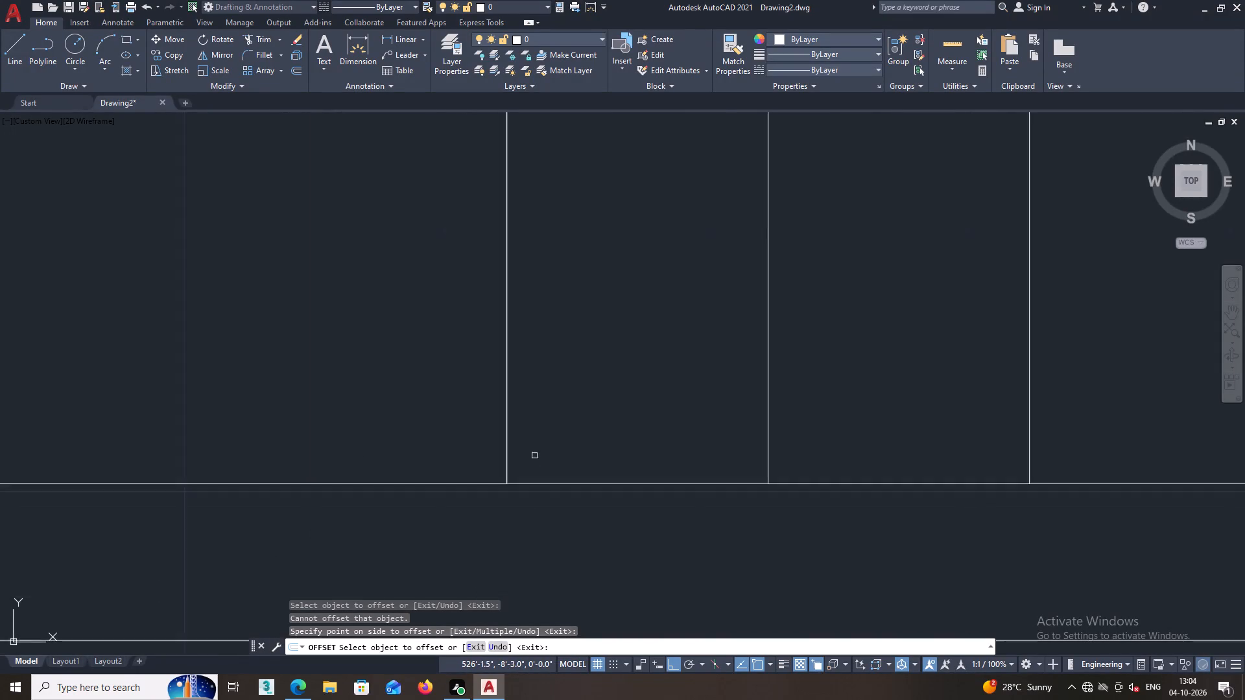
middle_click_drag(532, 458, 537, 471)
scroll(532, 458, "down", 6)
middle_click_drag(577, 463, 511, 521)
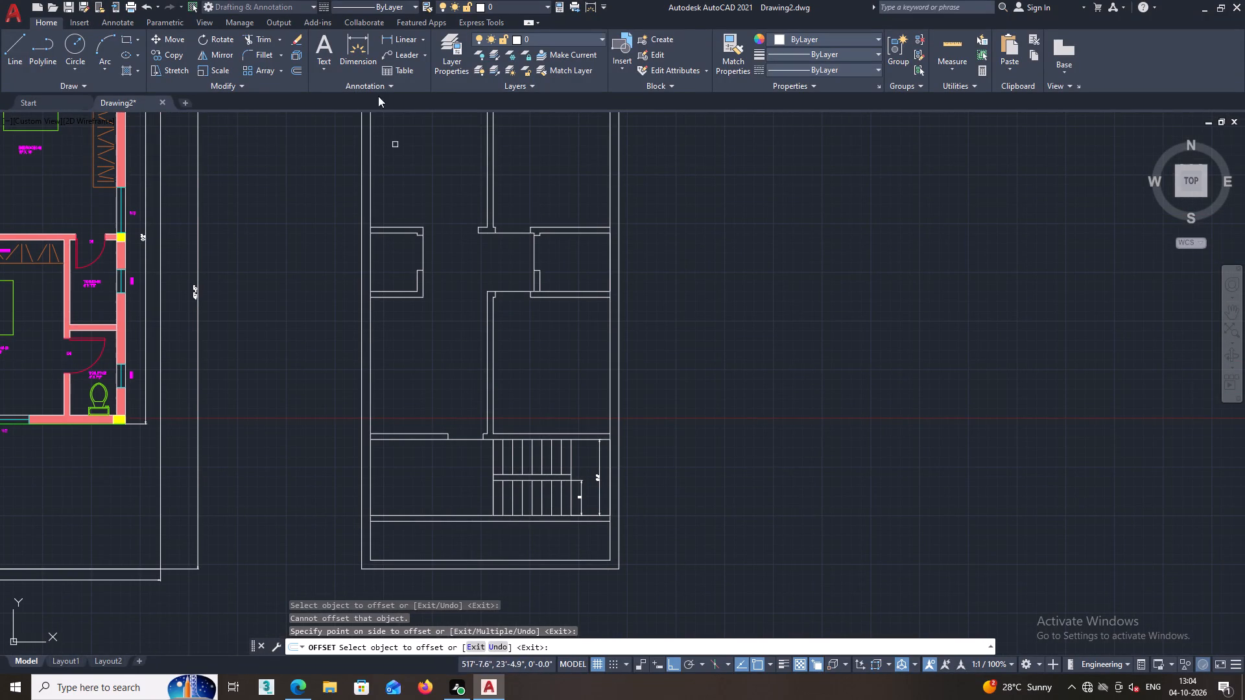
Add a horizontal linear dimension from the first tread line to the eastern wall's inner face, placed across the southern flight.
left_click(396, 38)
scroll(504, 456, "up", 3)
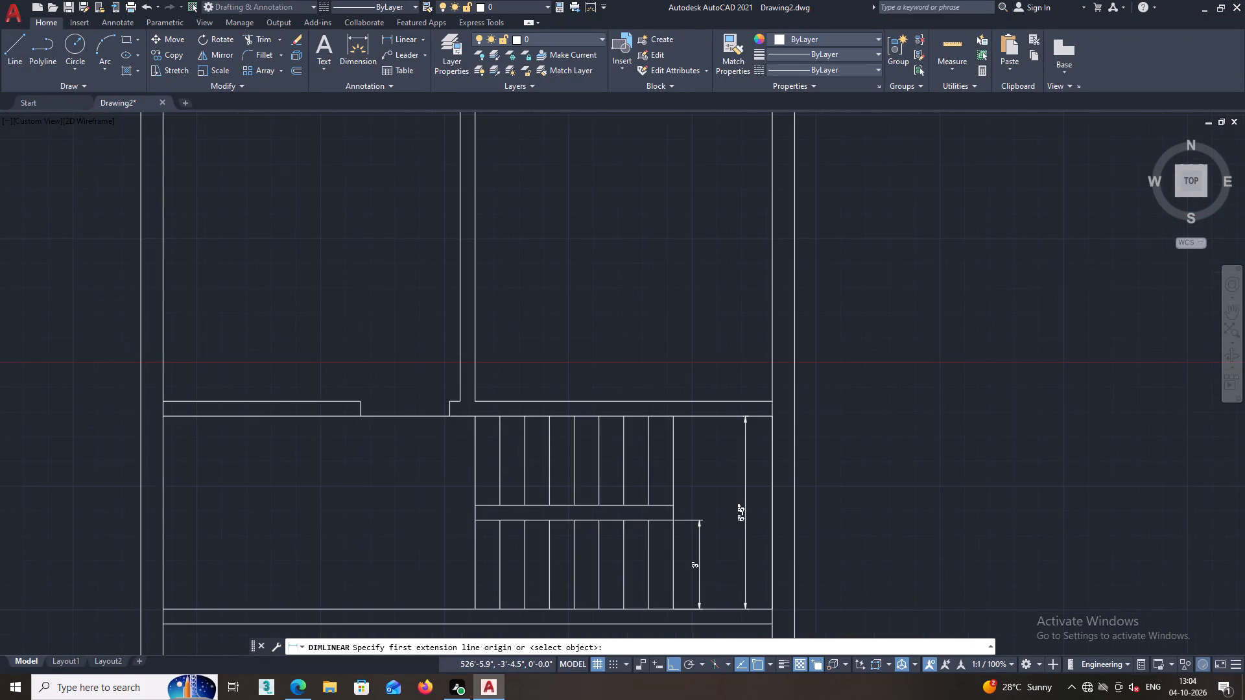
scroll(467, 472, "up", 2)
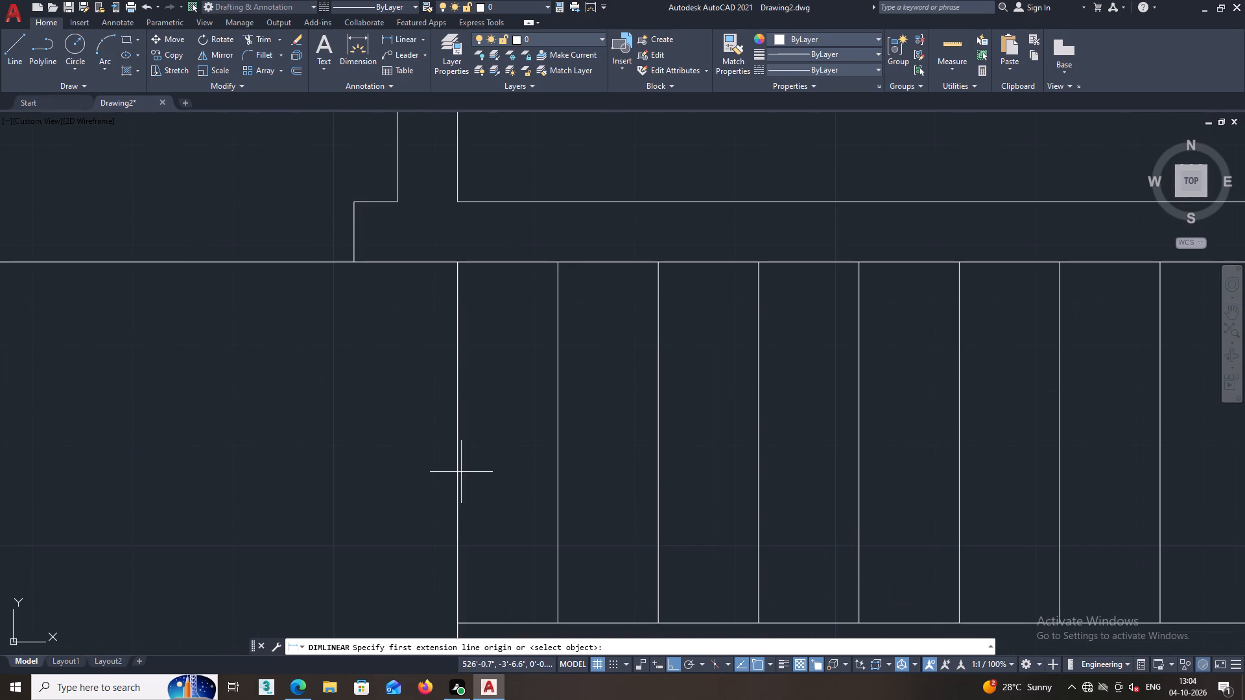
left_click(458, 457)
middle_click_drag(803, 436, 805, 442)
scroll(803, 436, "down", 2)
middle_click_drag(840, 476, 593, 483)
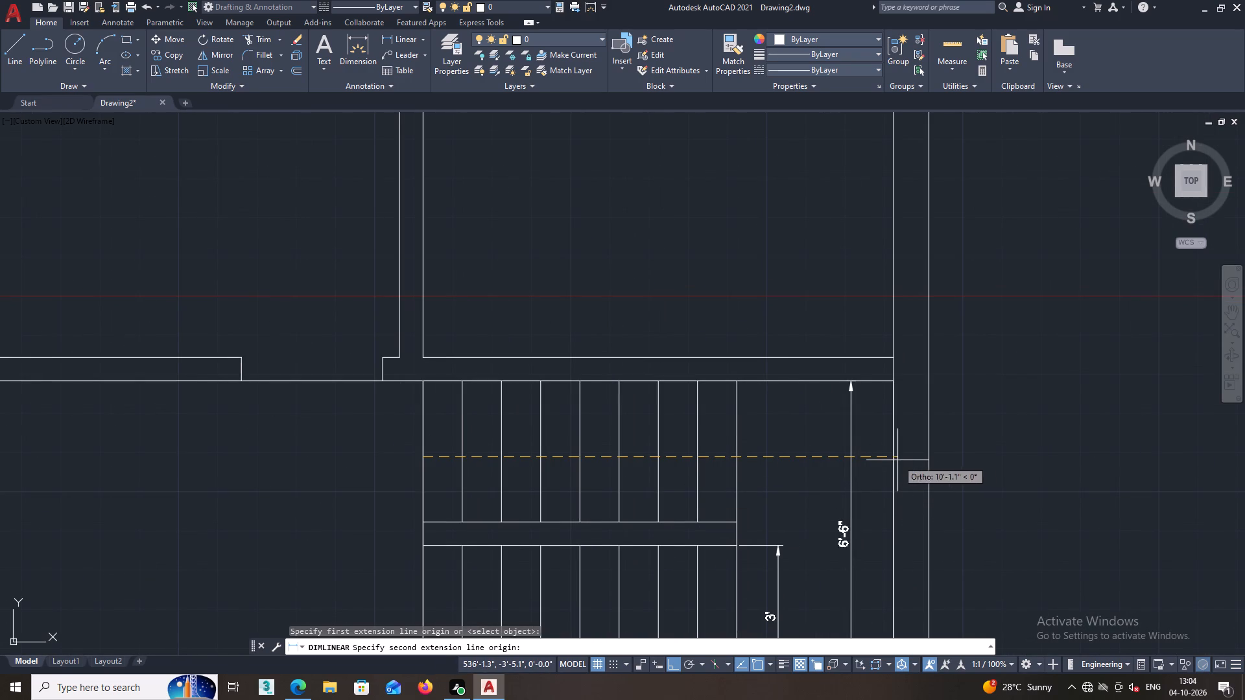
left_click(893, 457)
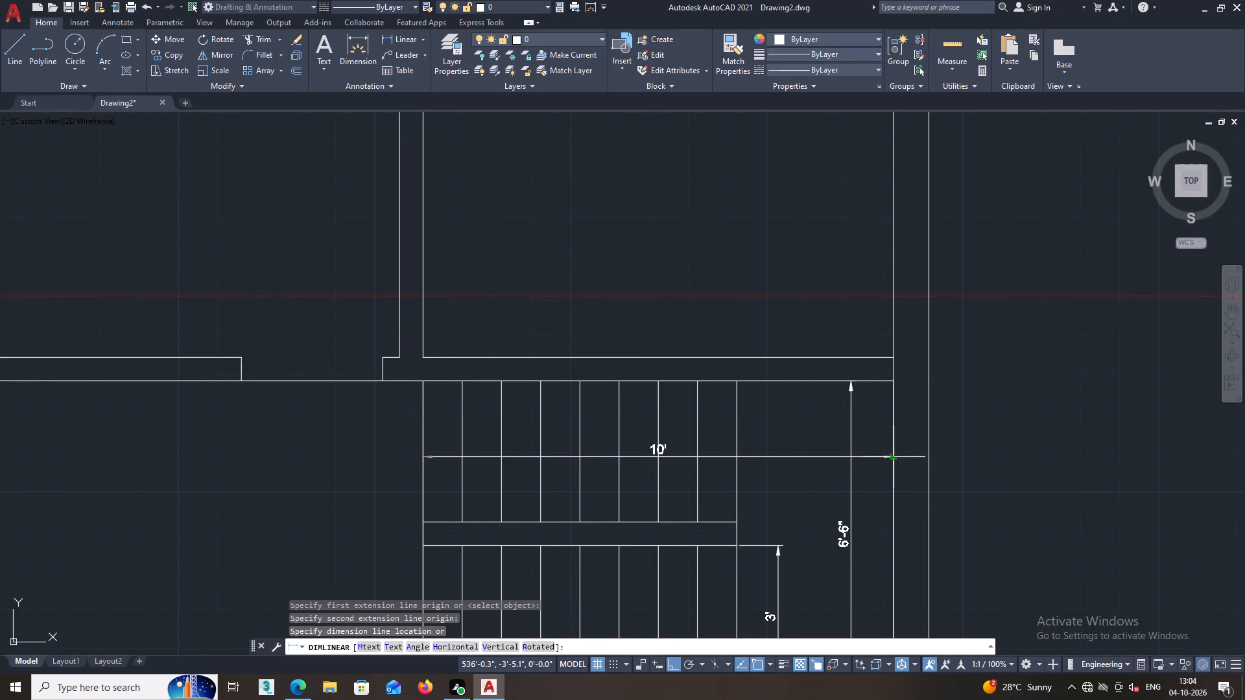
middle_click_drag(889, 524, 899, 367)
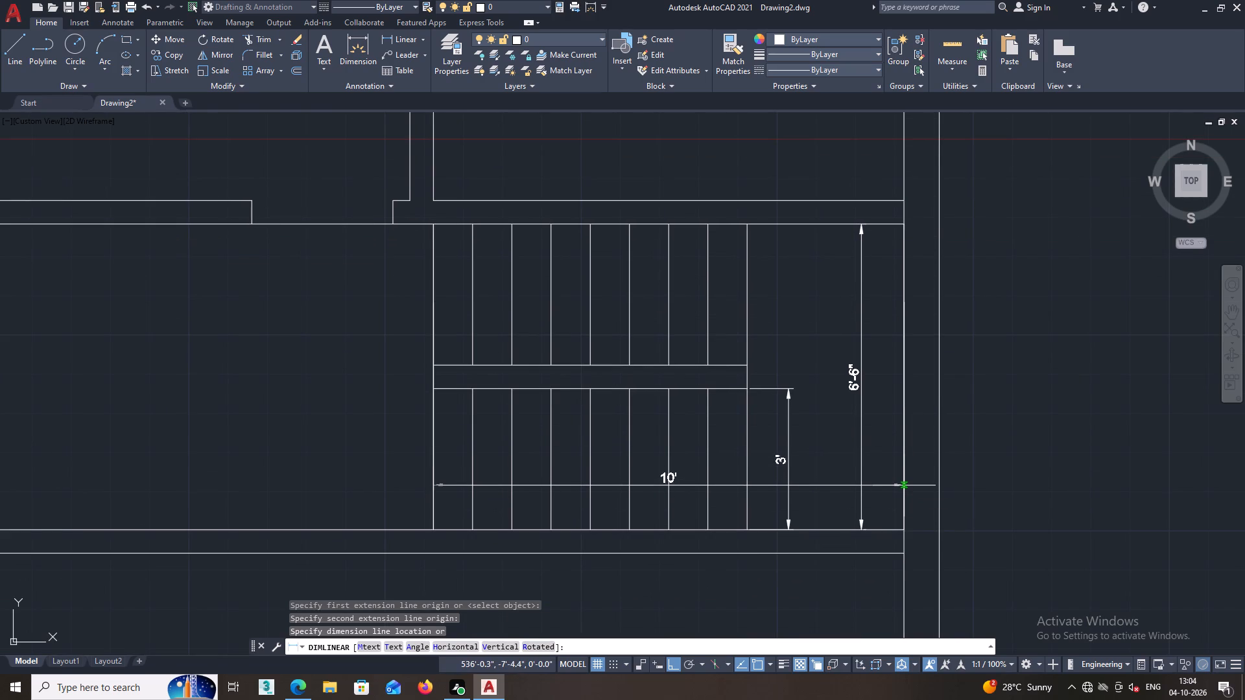
left_click(904, 487)
key("Escape")
Draw a vertical line about 1'-1" long down to the southern partition's lower line, in line with the central partition's west face.
scroll(873, 541, "down", 2)
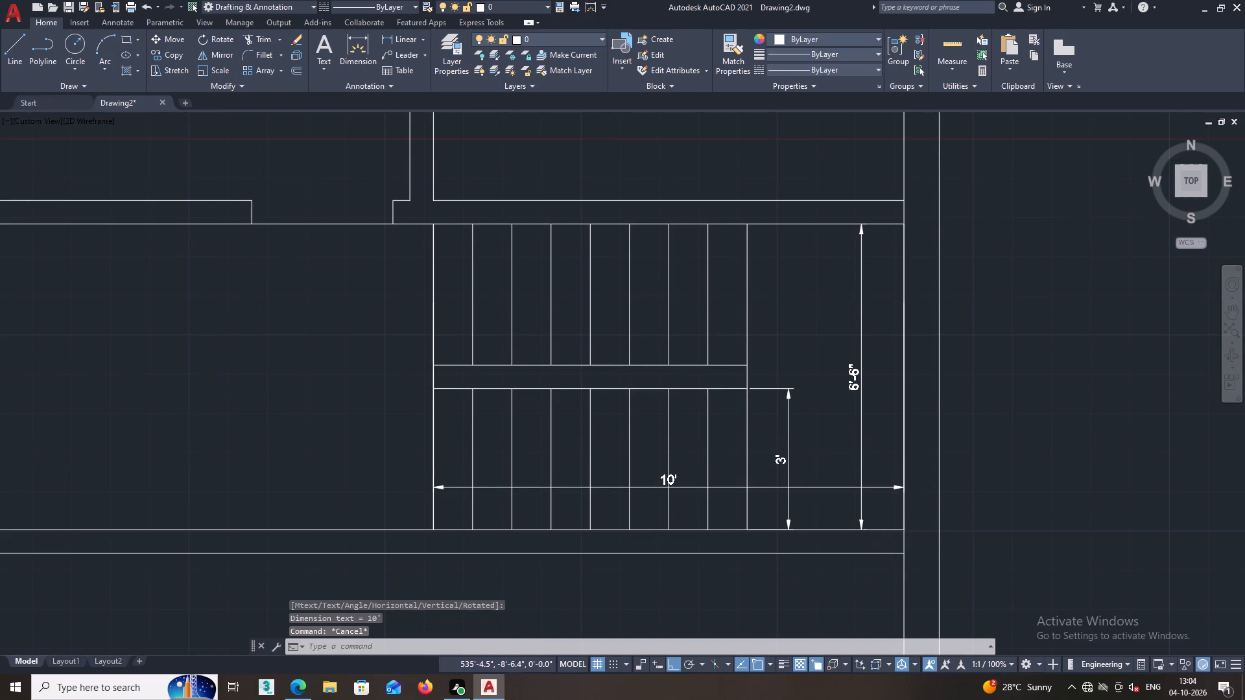
scroll(685, 465, "up", 1)
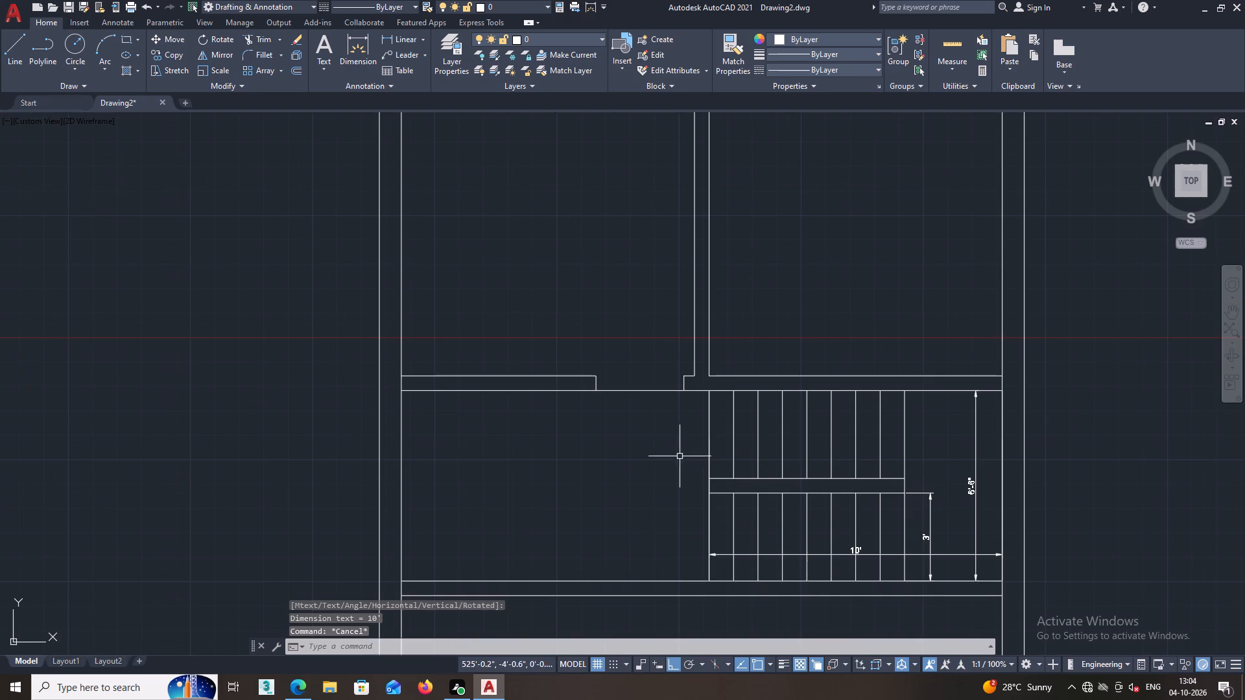
middle_click_drag(679, 457, 810, 423)
middle_click_drag(767, 483, 773, 417)
middle_click_drag(819, 463, 787, 401)
middle_click_drag(816, 450, 769, 436)
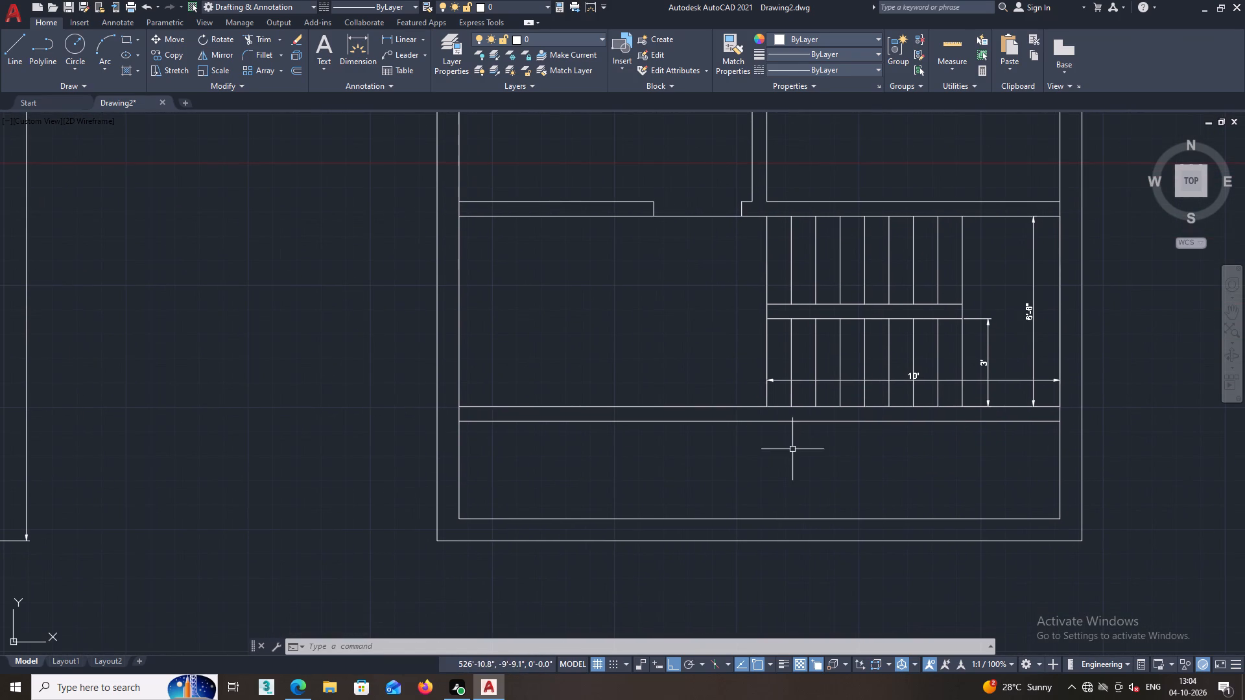
middle_click_drag(793, 449, 711, 439)
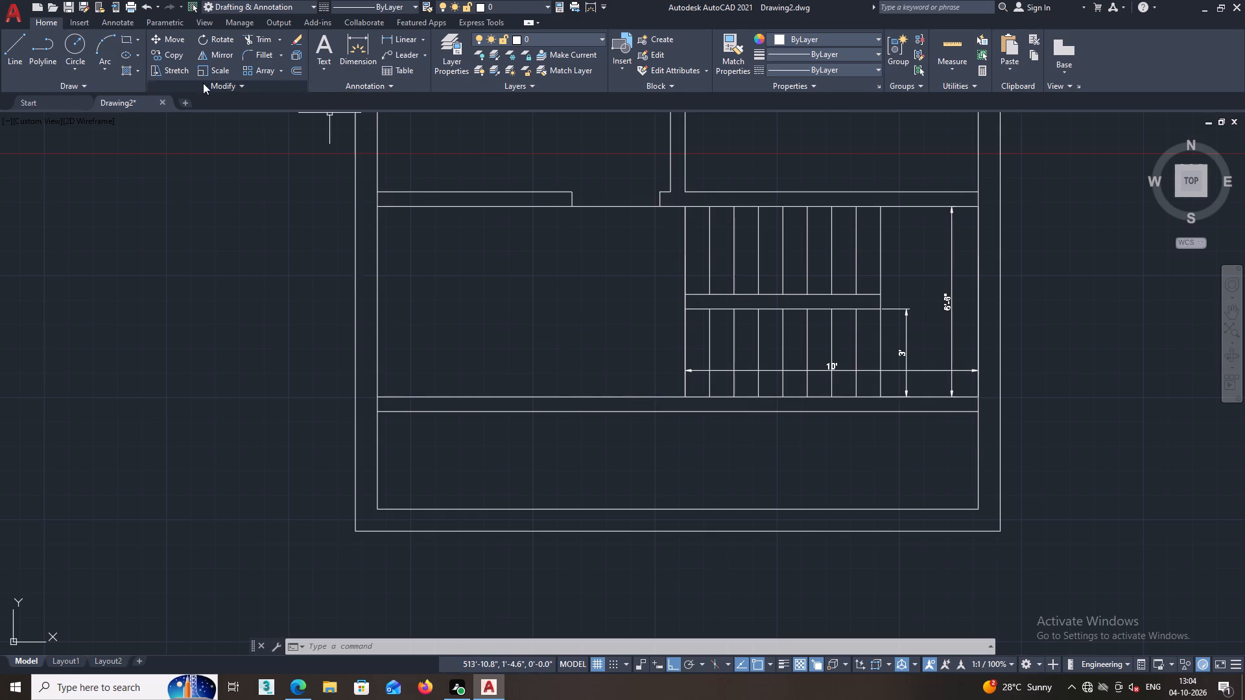
left_click(19, 41)
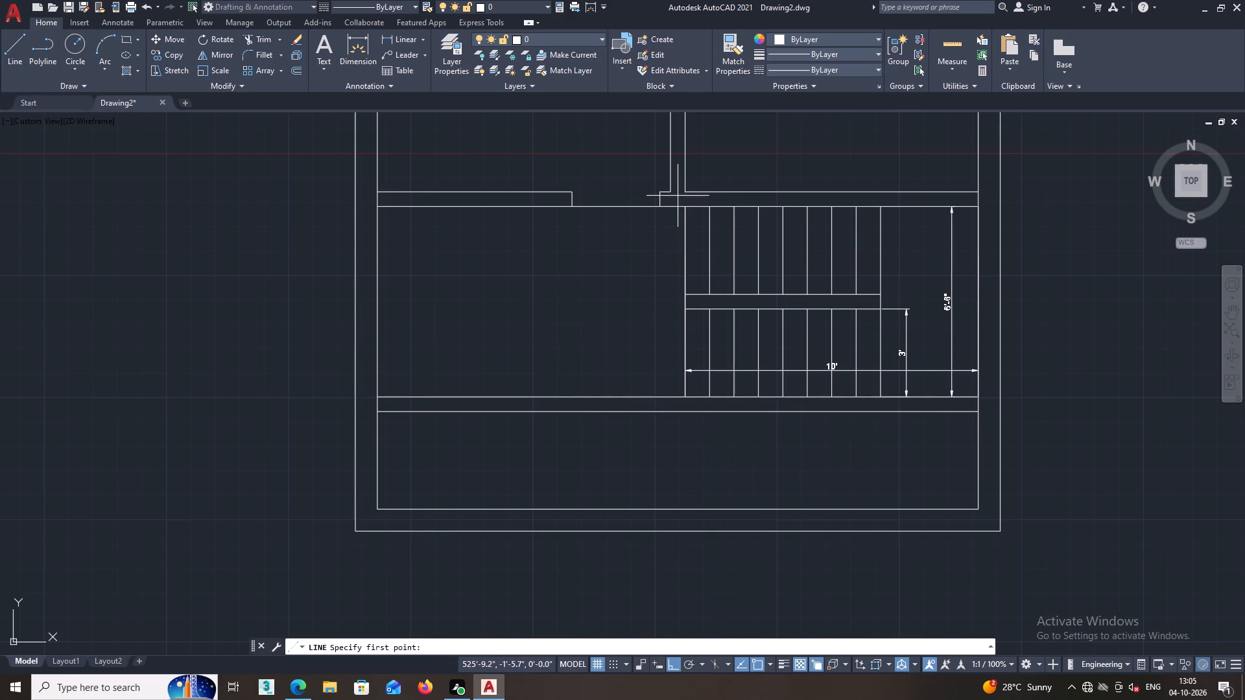
left_click(669, 380)
scroll(670, 415, "up", 2)
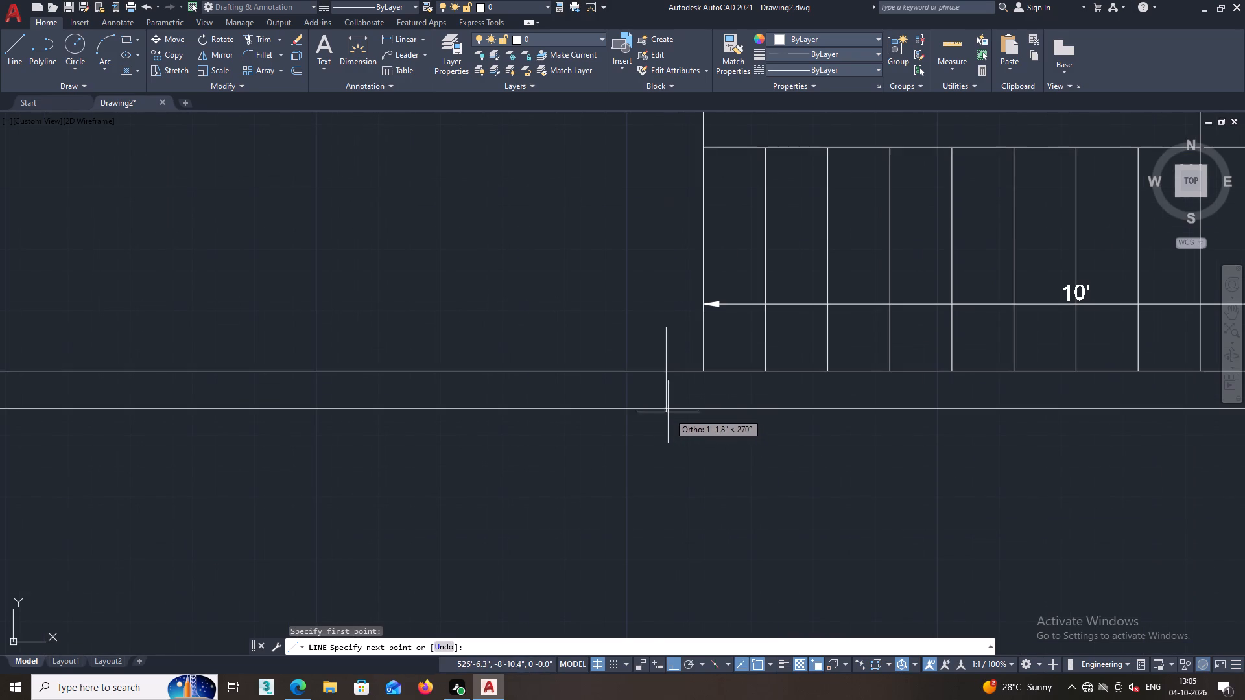
left_click(667, 409)
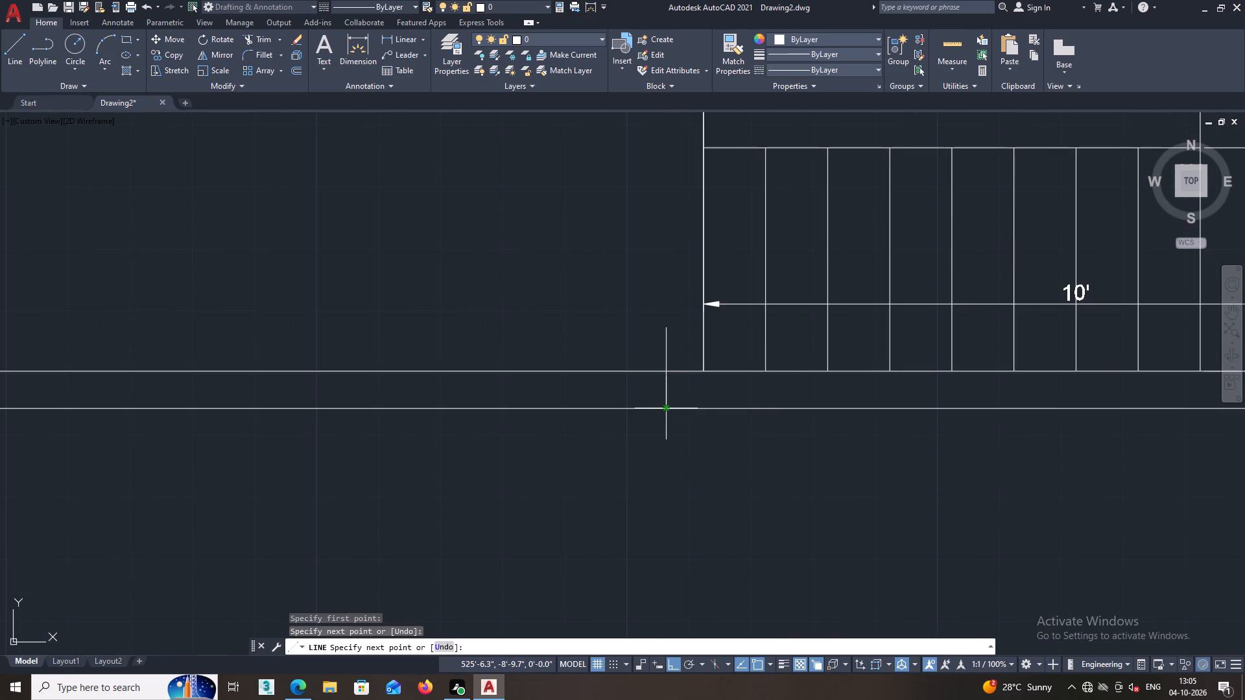
key("space")
Trim the part of the new vertical line that extends above the southern partition's upper line.
type("TR")
key("Return")
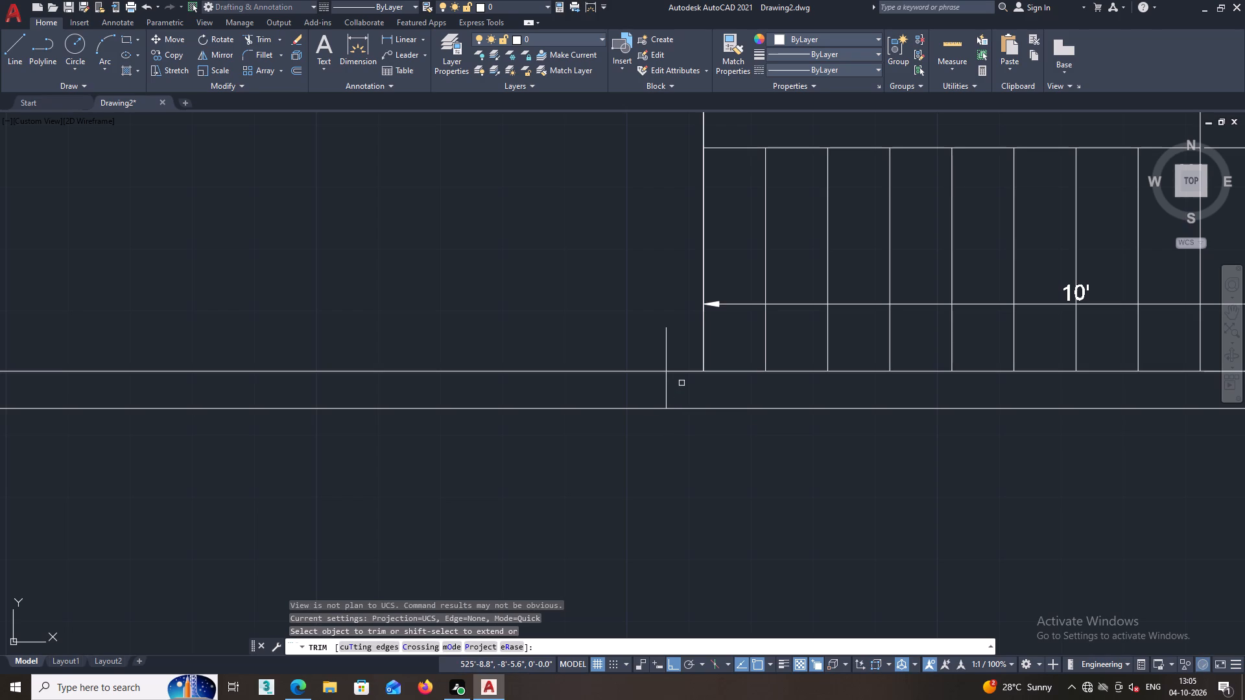
left_click(682, 354)
left_click(643, 358)
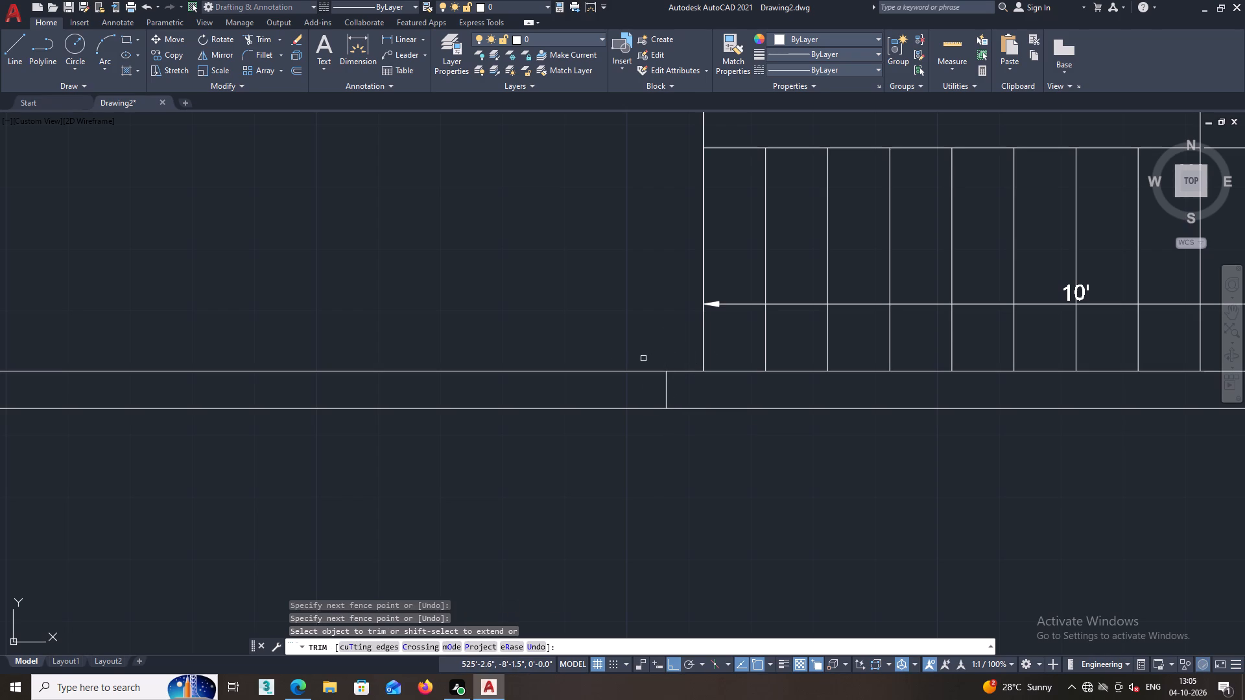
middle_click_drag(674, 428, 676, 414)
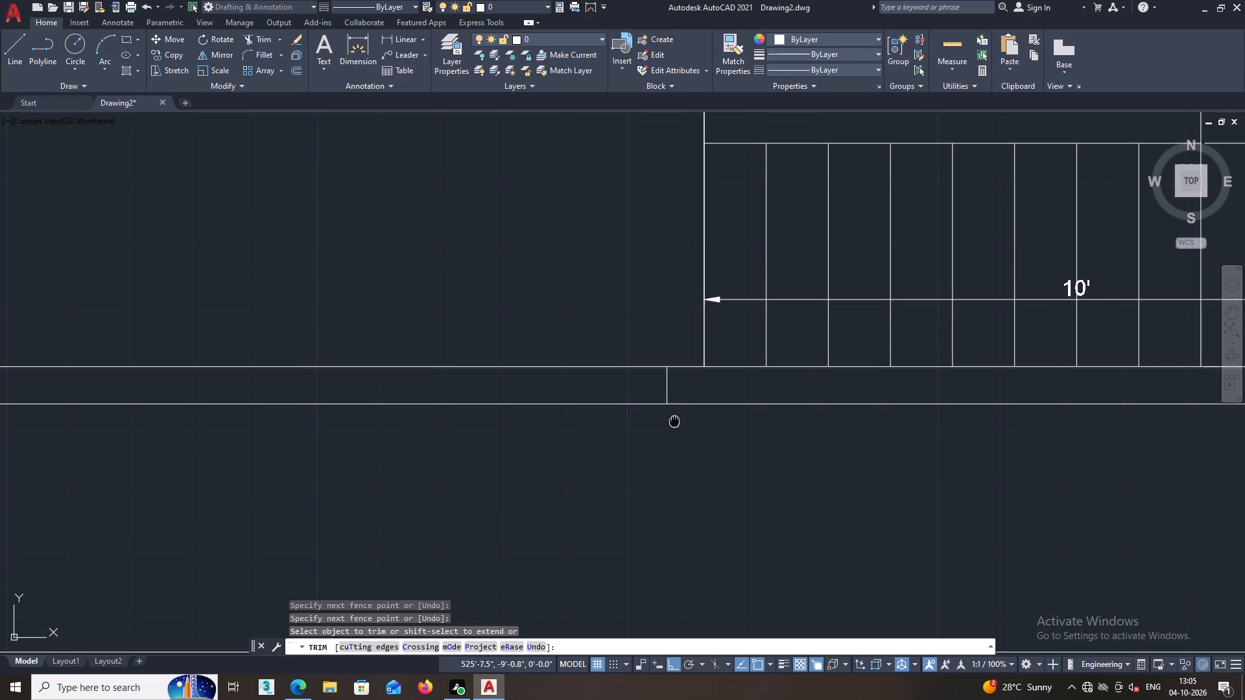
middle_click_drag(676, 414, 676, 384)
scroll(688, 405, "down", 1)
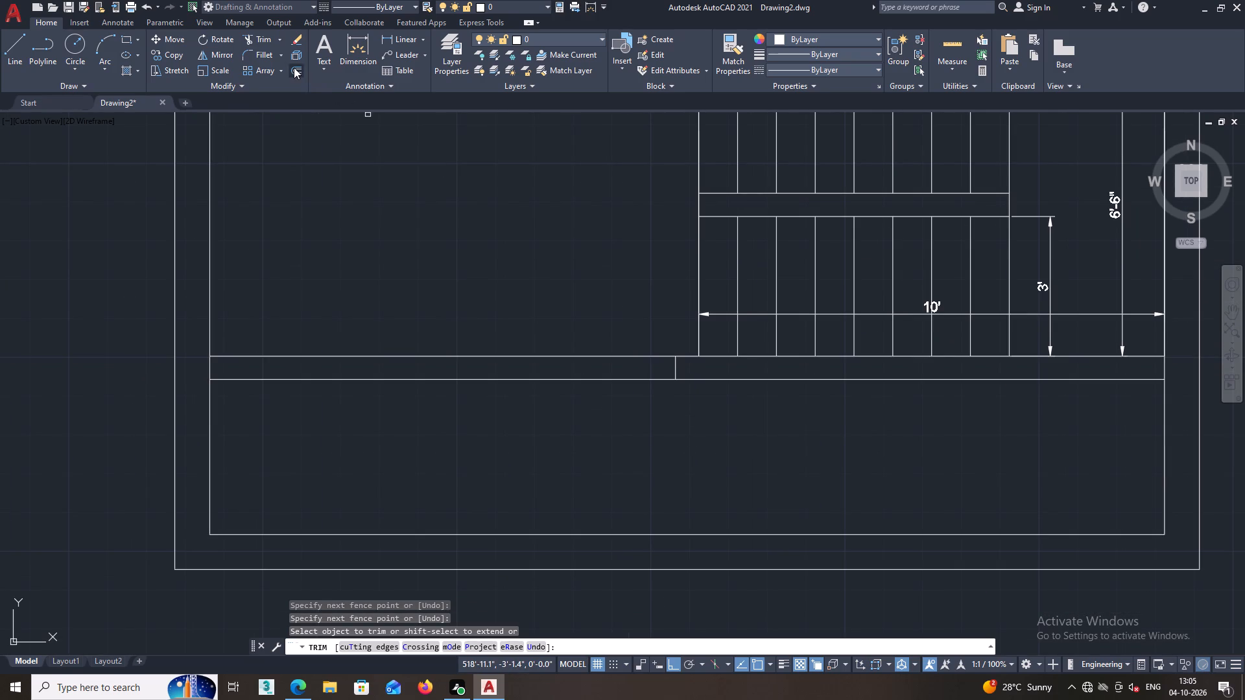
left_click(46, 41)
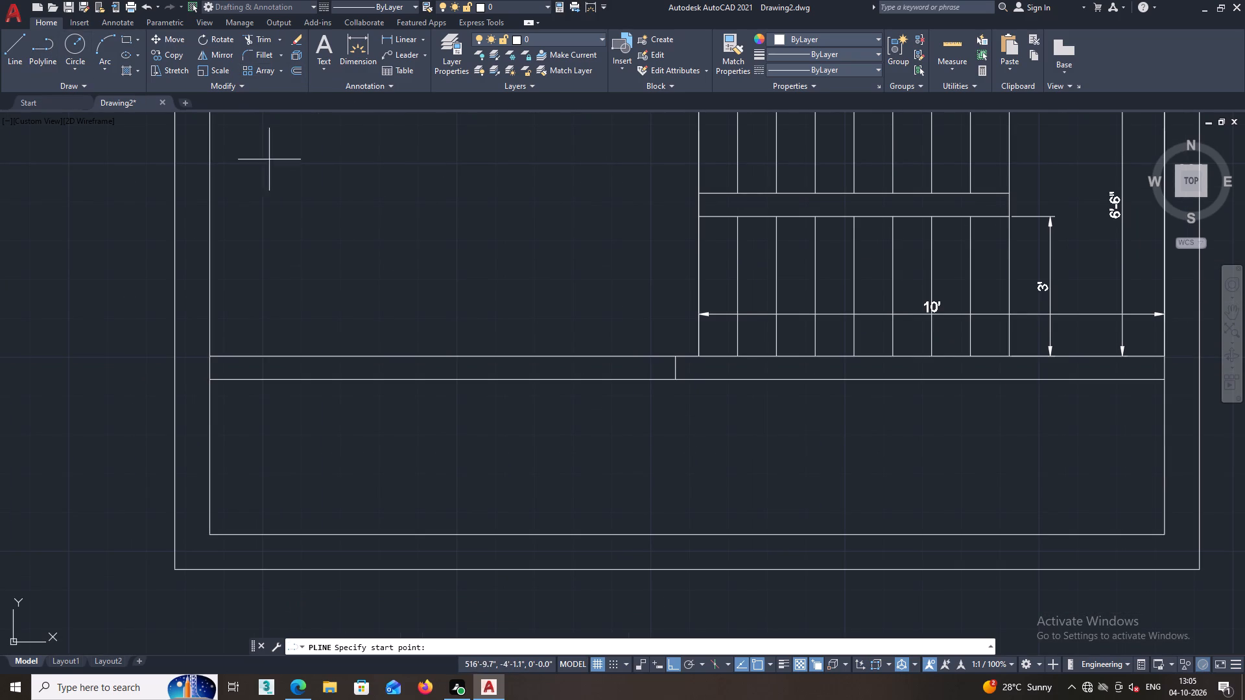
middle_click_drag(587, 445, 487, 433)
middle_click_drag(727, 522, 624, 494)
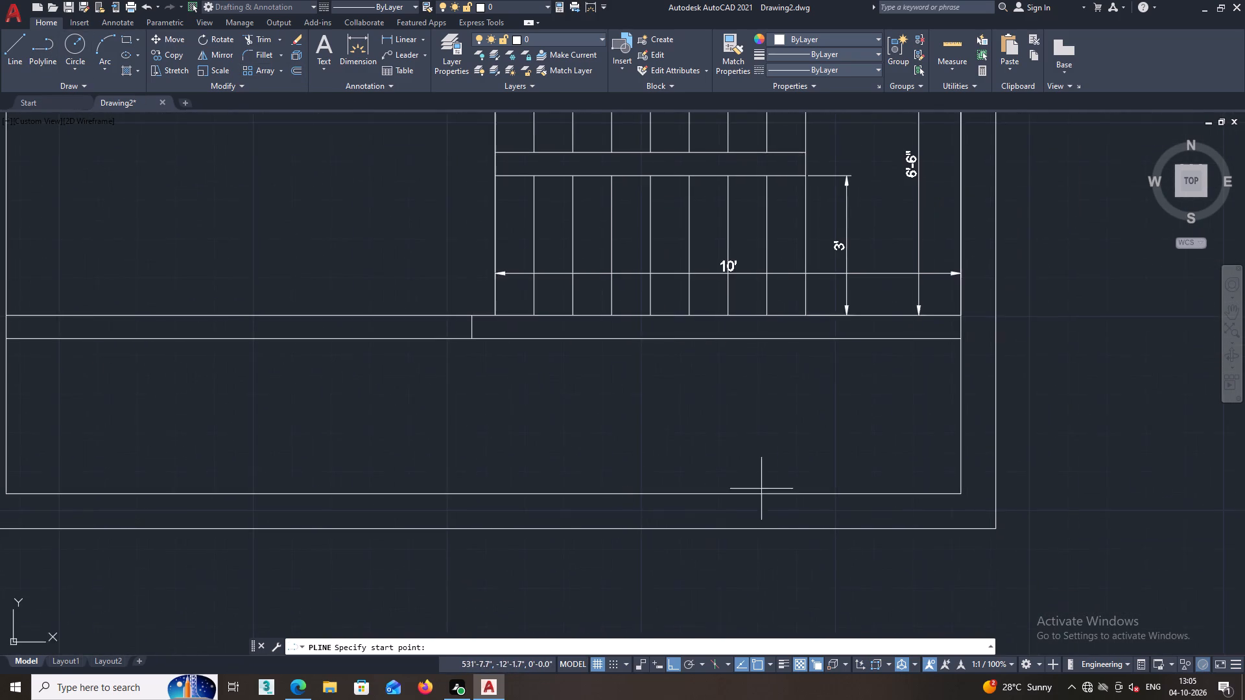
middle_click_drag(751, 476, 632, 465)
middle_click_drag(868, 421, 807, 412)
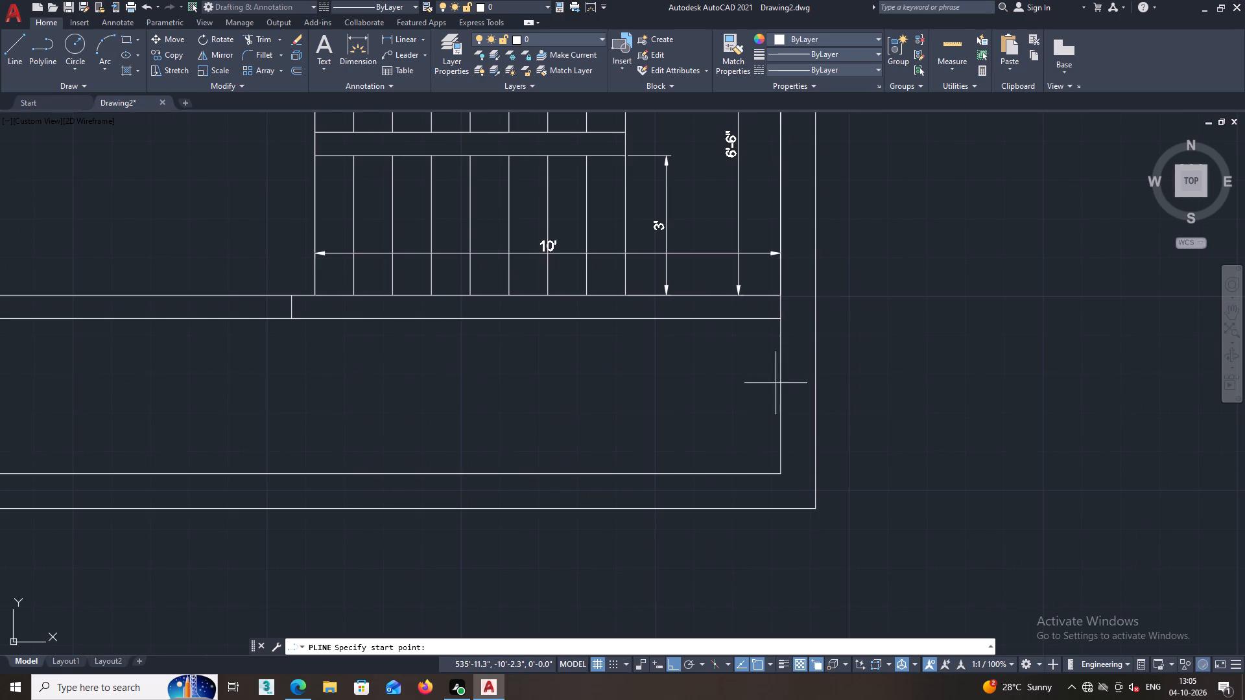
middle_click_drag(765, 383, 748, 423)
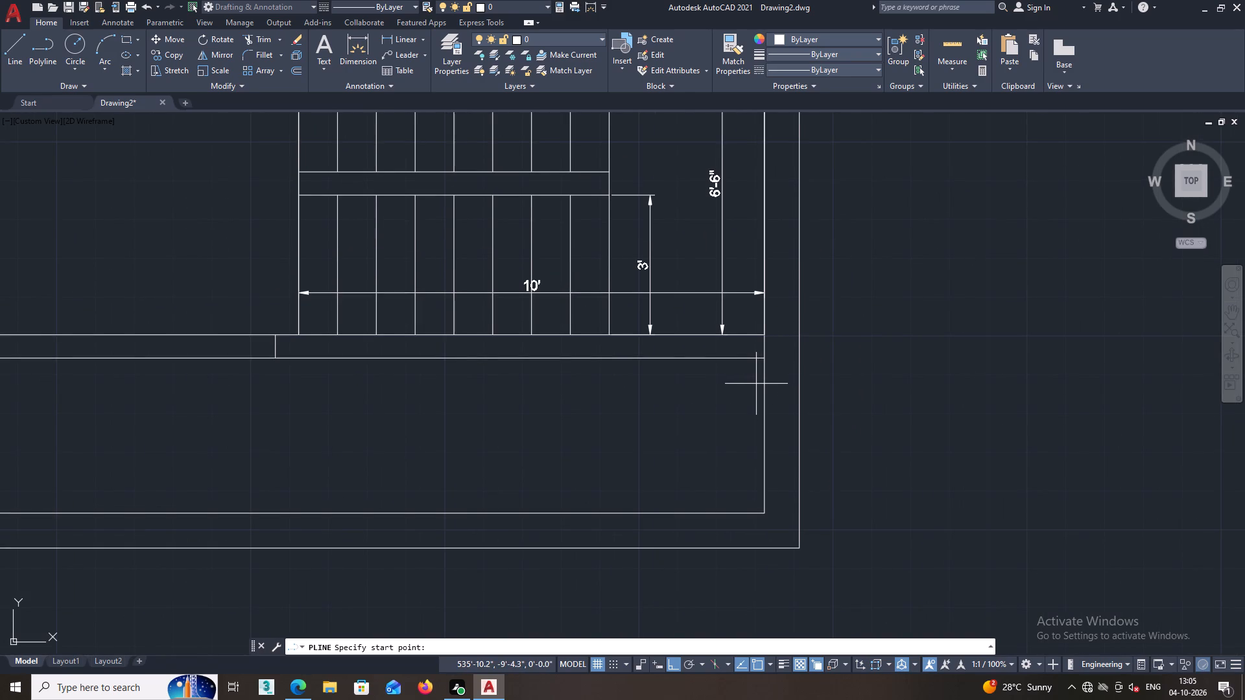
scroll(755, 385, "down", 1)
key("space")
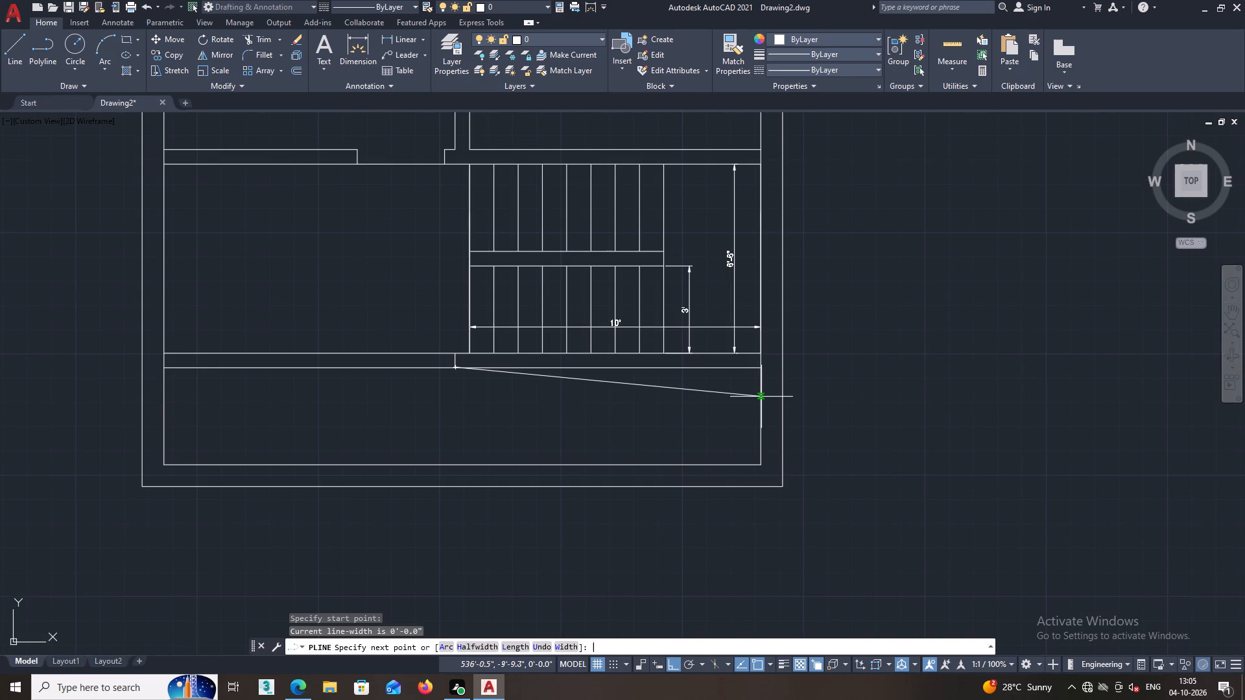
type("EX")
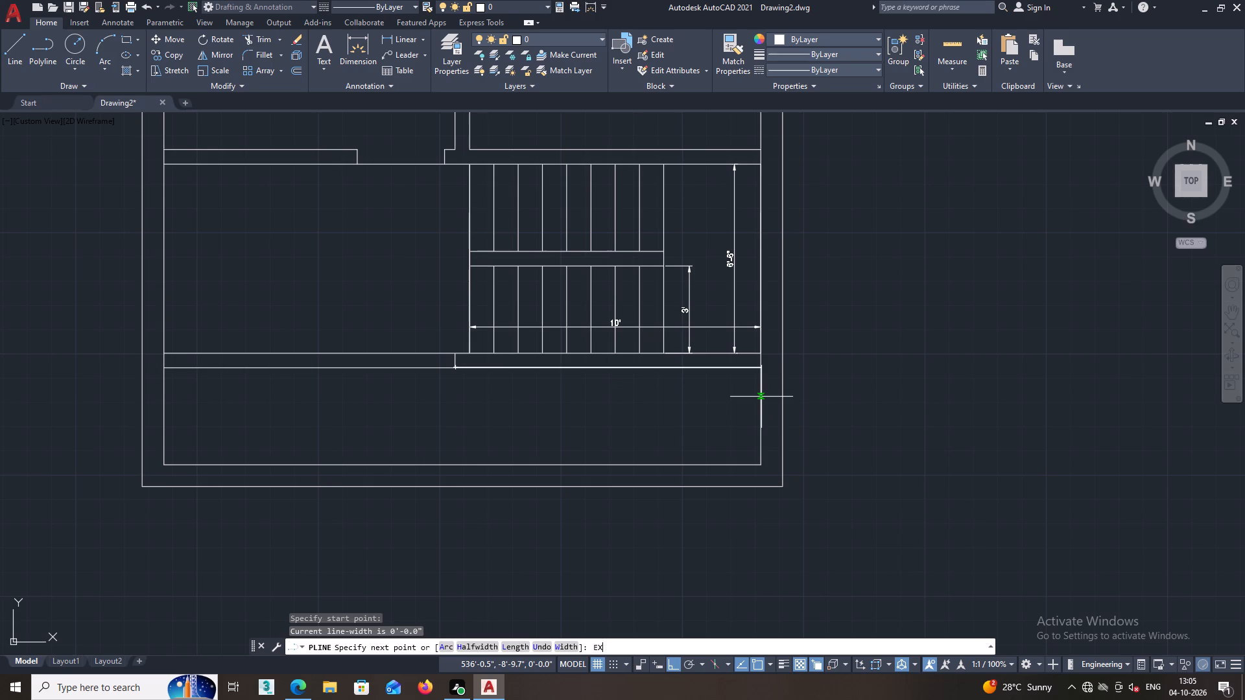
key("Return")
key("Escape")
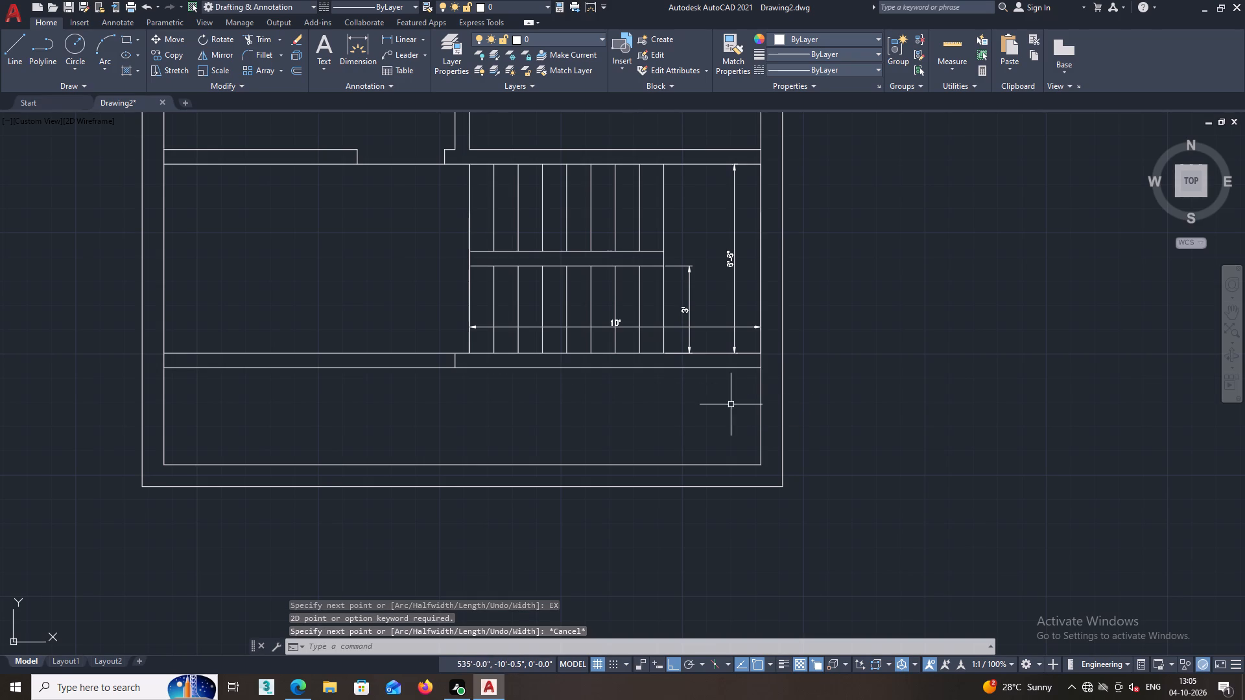
Extend the southern partition's lower line east across the wall thickness to the eastern wall's outer face.
key("e")
key("x")
key("Return")
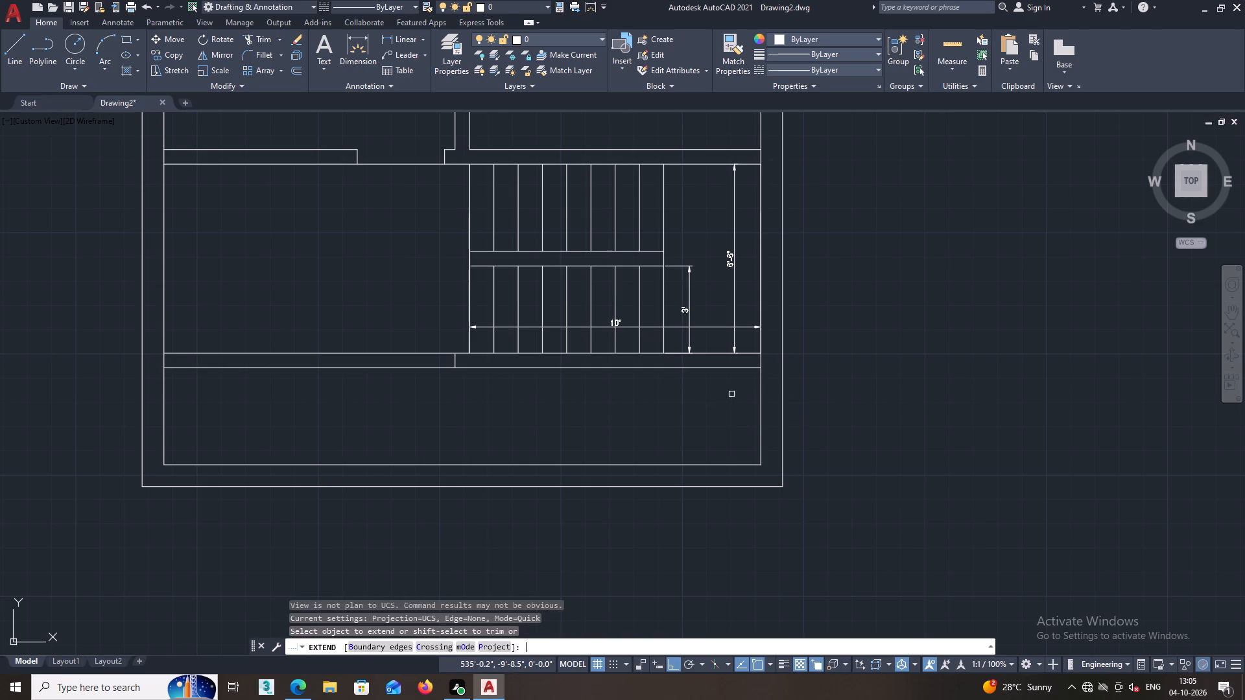
middle_click_drag(724, 406, 694, 421)
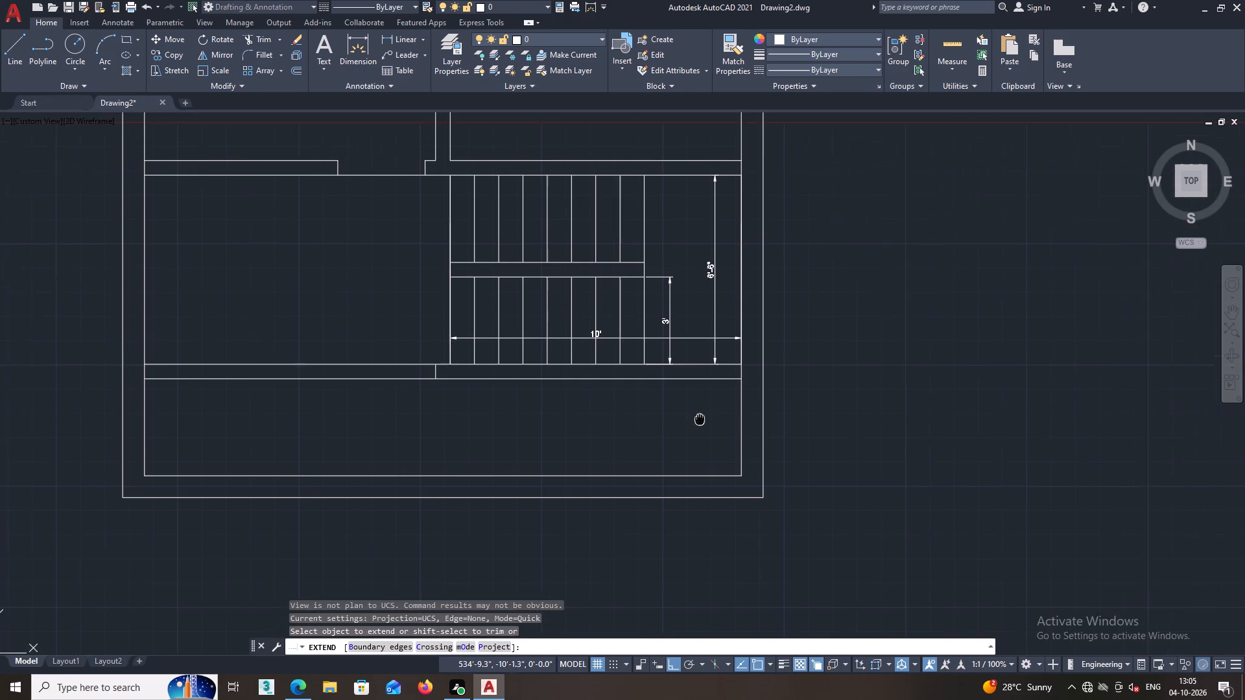
middle_click_drag(694, 421, 690, 422)
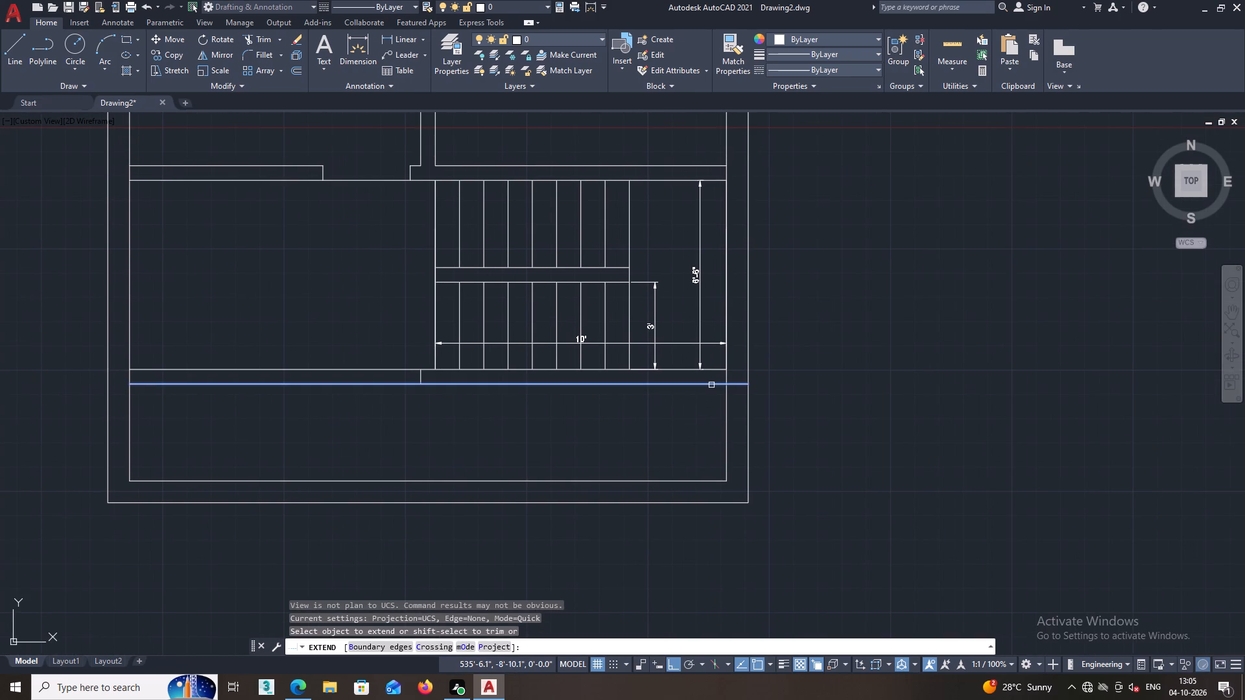
left_click(711, 385)
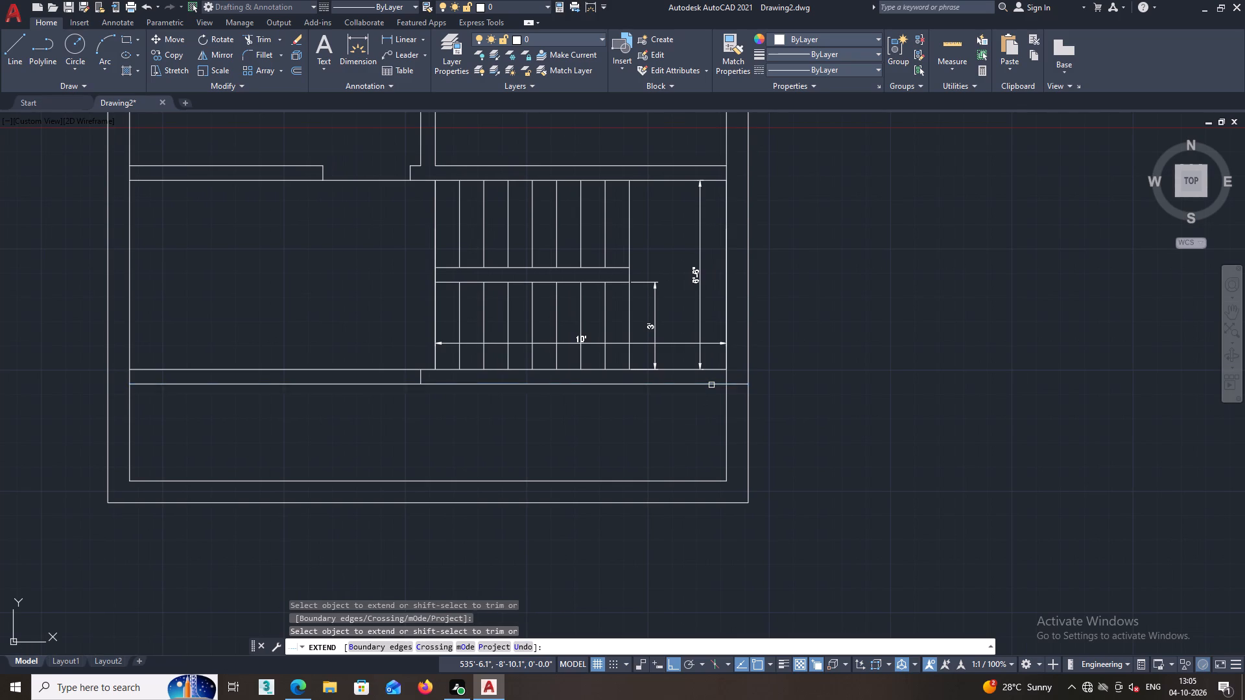
key("t")
key("r")
key("Return")
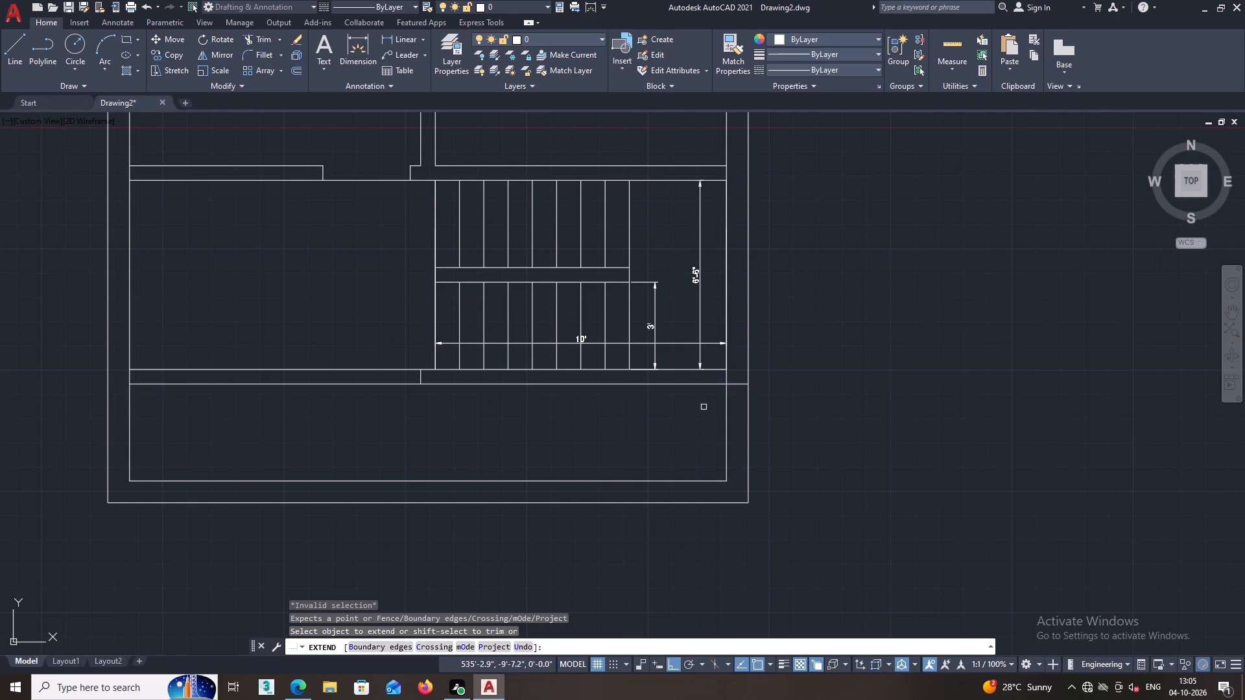
key("space")
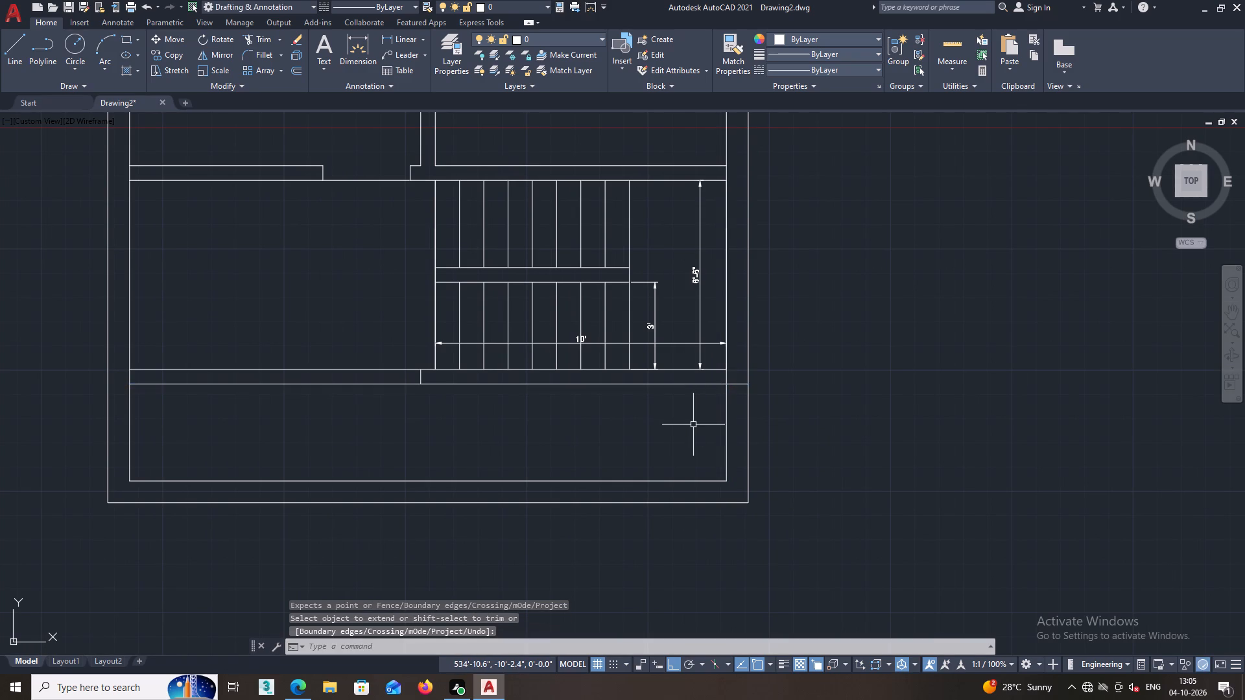
Trim the eastern wall's inner face line between the southern partition's upper and lower lines.
type("TR")
key("Return")
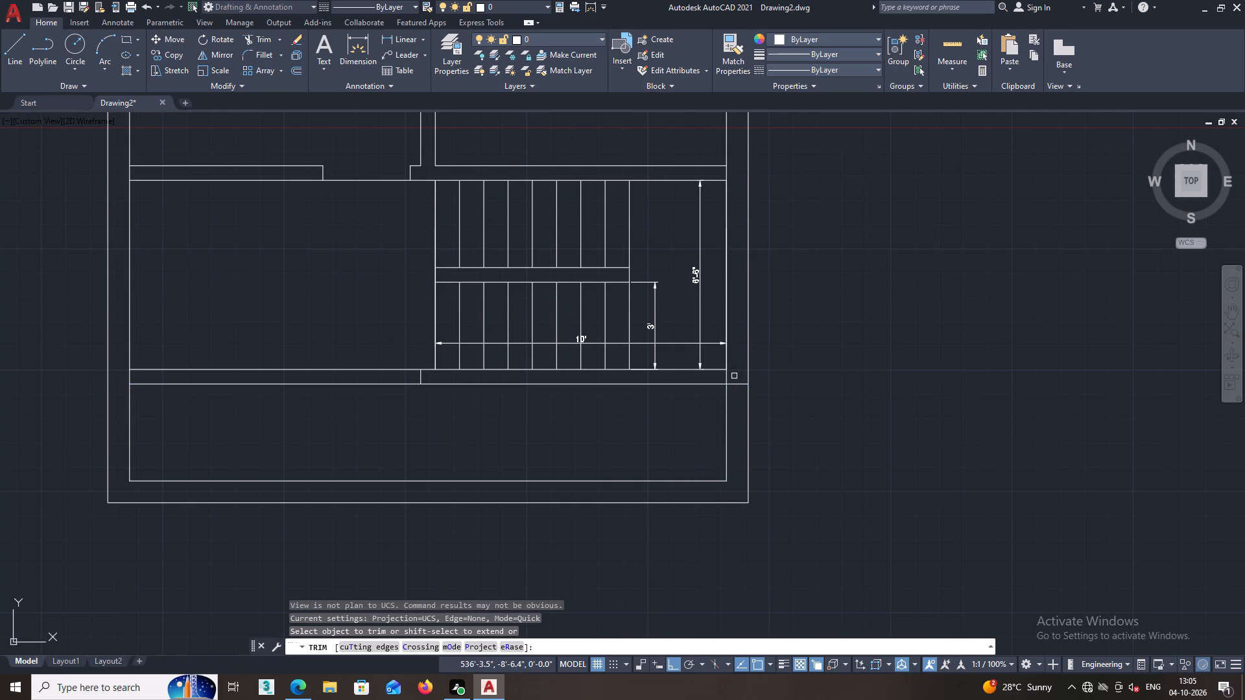
left_click(726, 379)
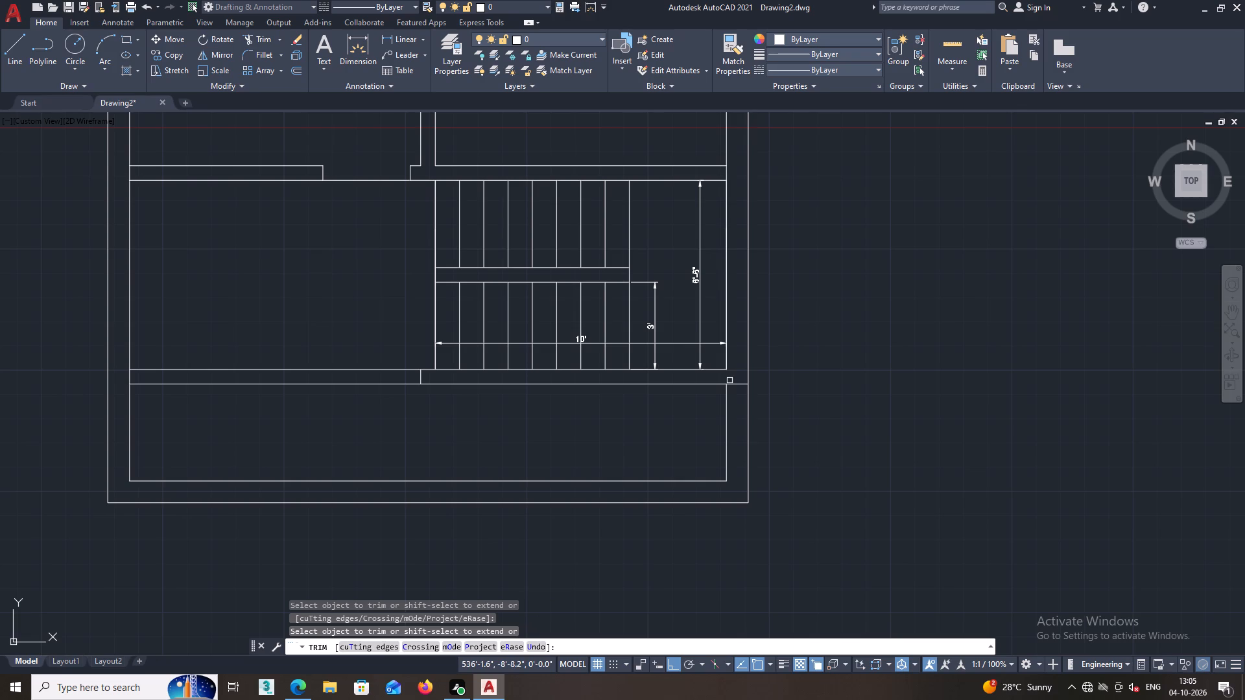
Trim both lines of the southern partition from the short vertical end line west to the western wall.
scroll(728, 385, "down", 1)
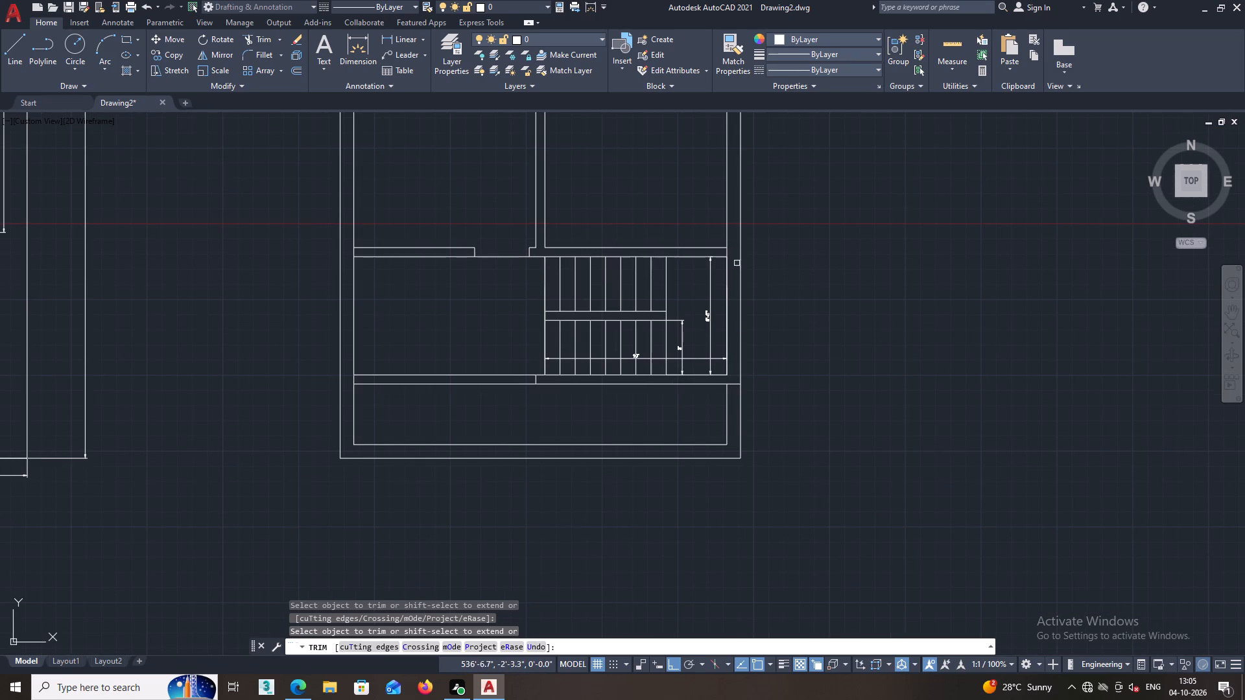
middle_click_drag(610, 404, 661, 386)
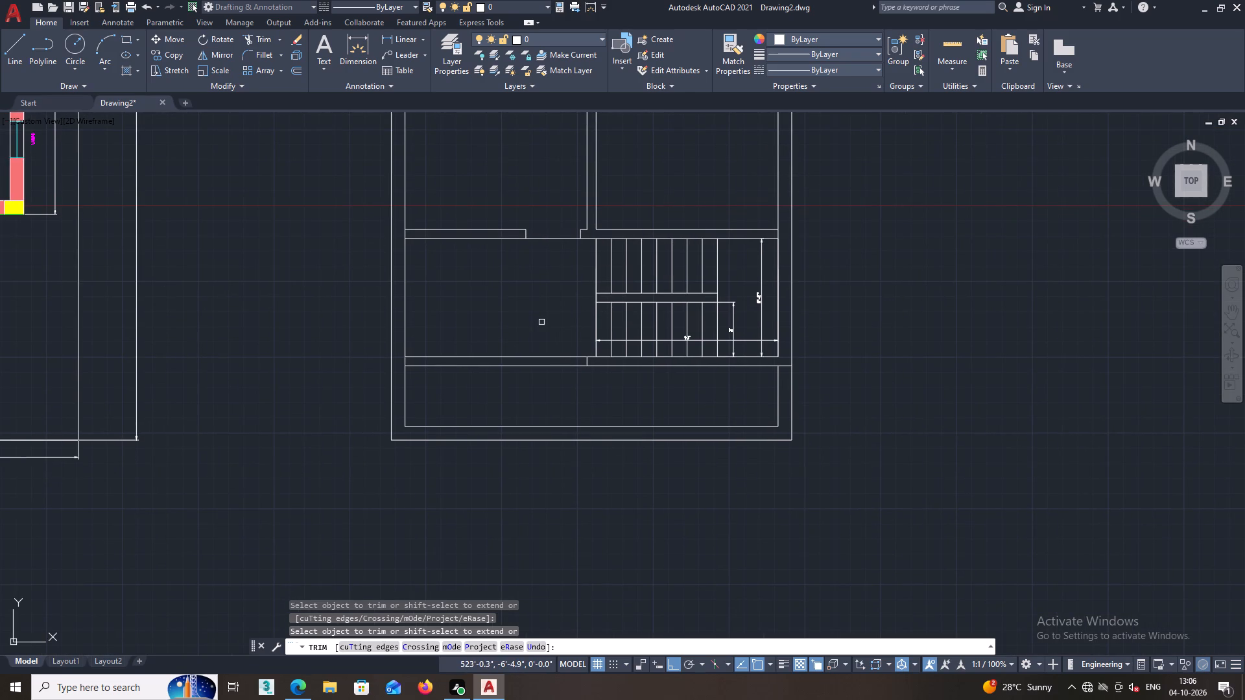
left_click(541, 321)
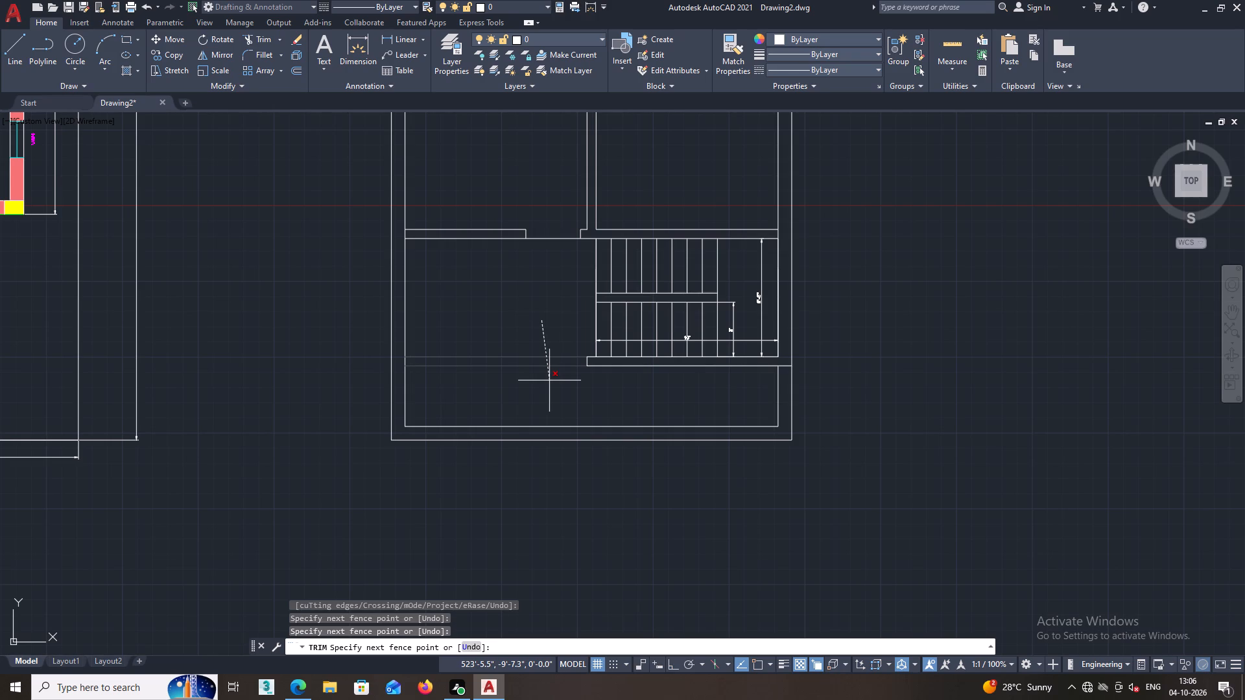
left_click(549, 380)
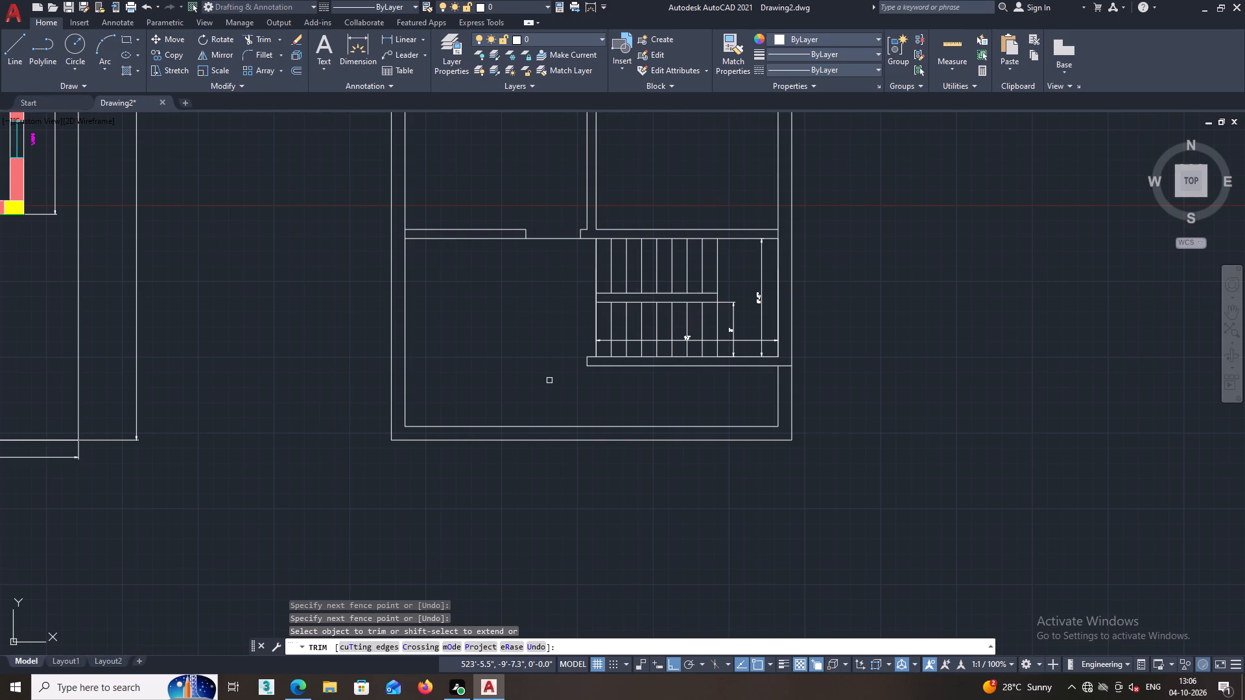
Offset the lower line of the partition north of the staircase 11' to the south.
middle_click_drag(545, 380, 569, 338)
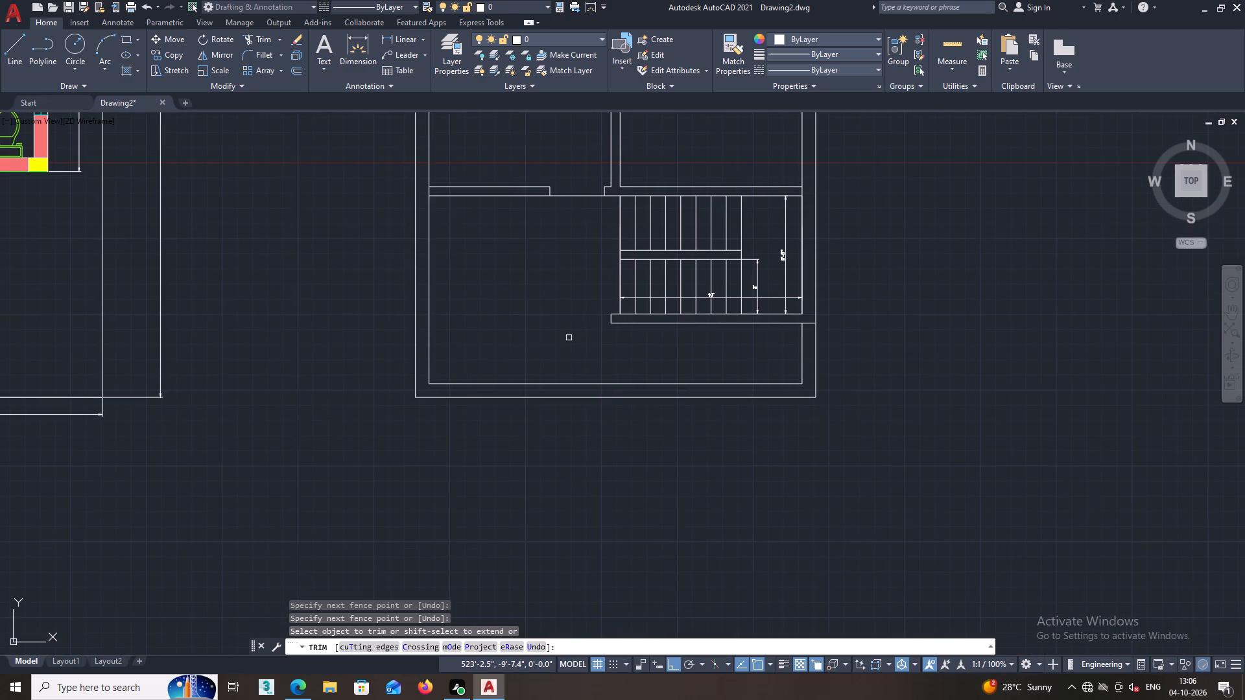
scroll(556, 336, "down", 1)
left_click(296, 68)
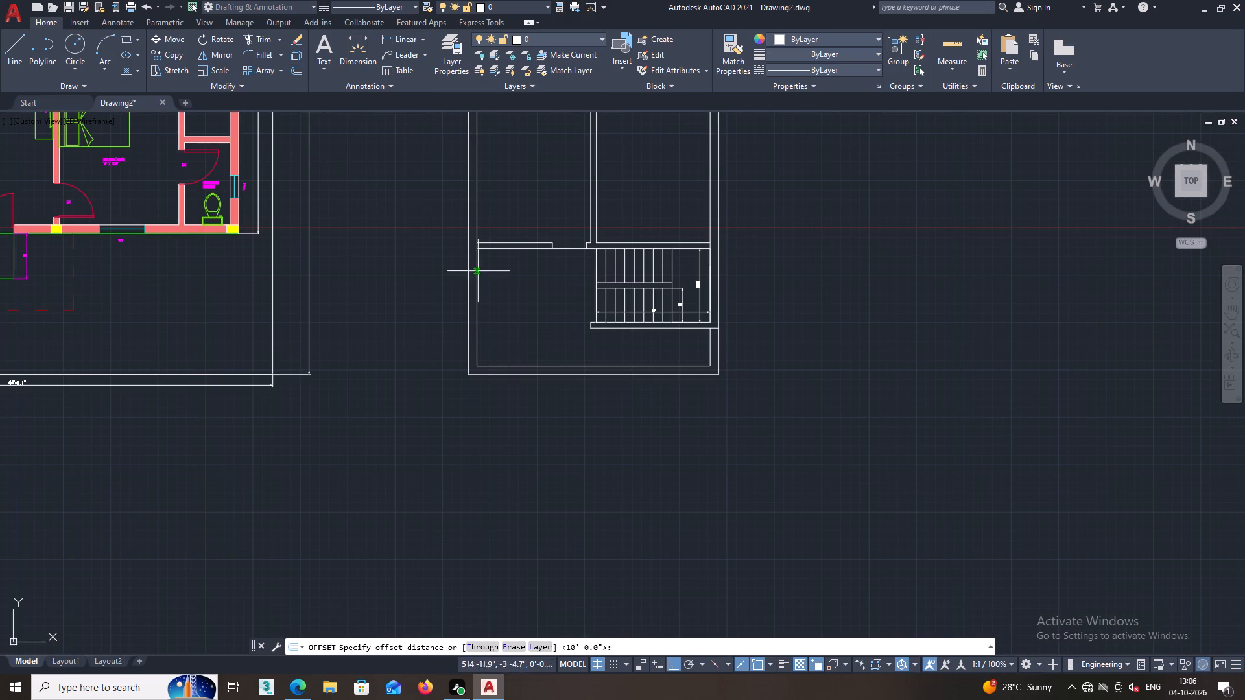
type("11'")
key("Return")
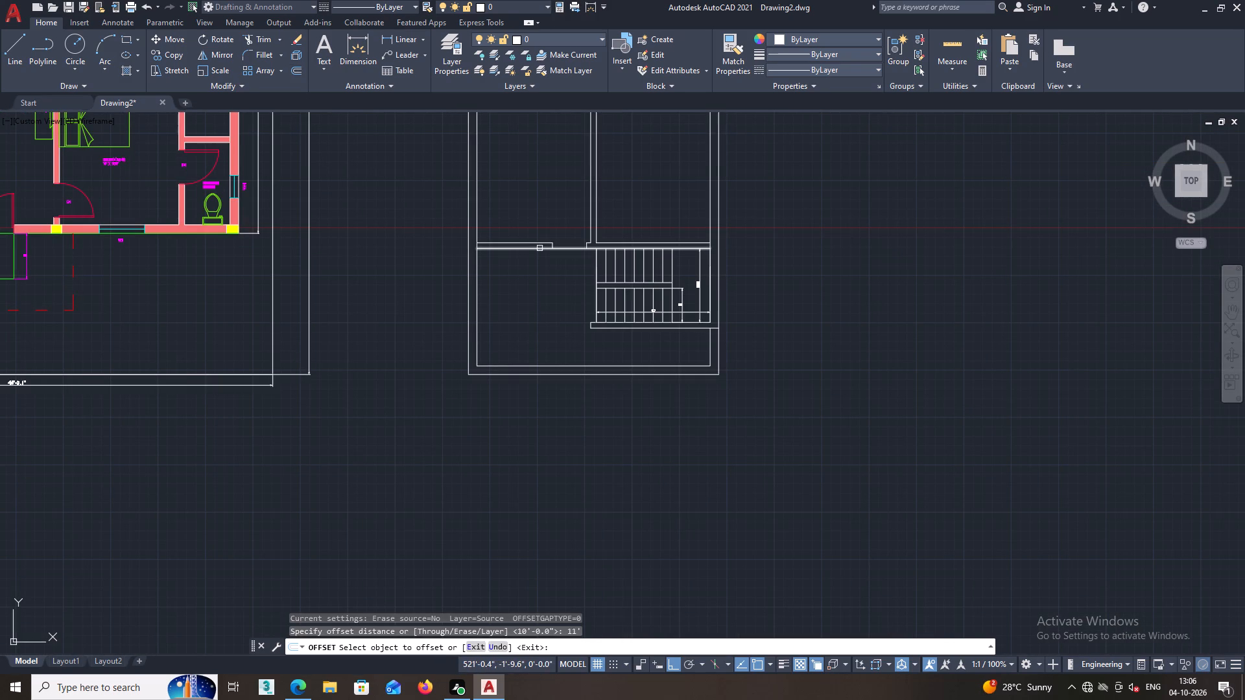
left_click(539, 248)
left_click(521, 325)
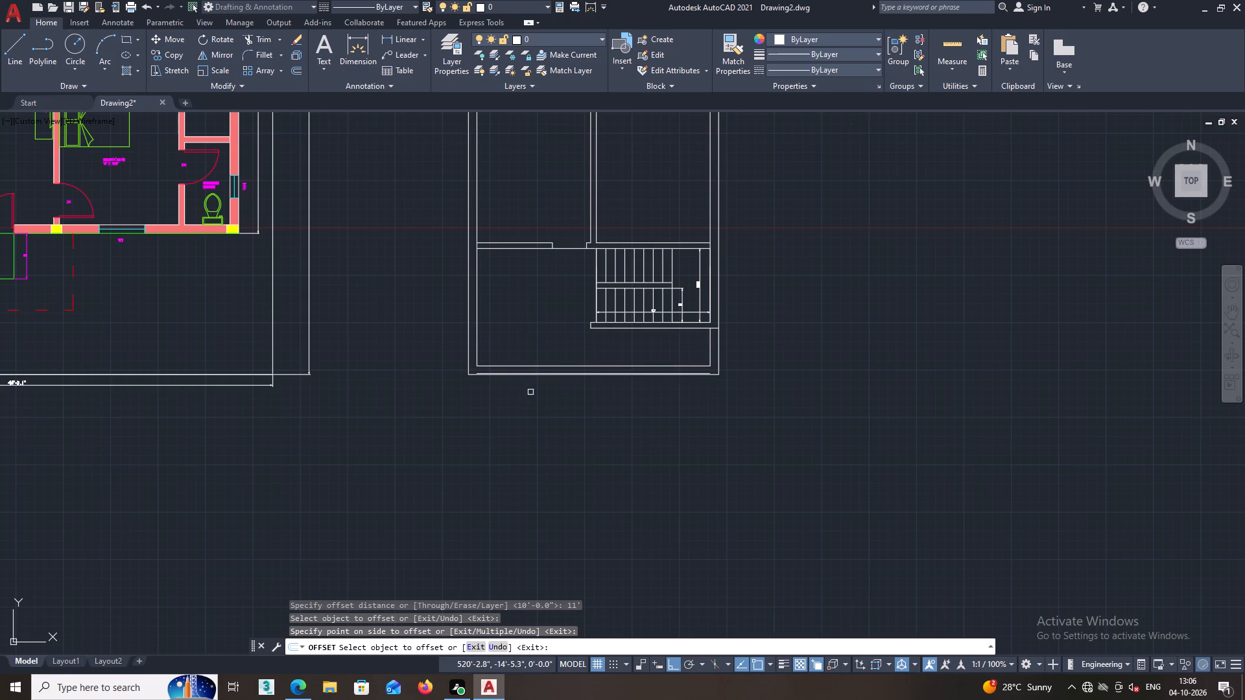
scroll(530, 386, "up", 2)
middle_click_drag(509, 384, 582, 391)
key("space")
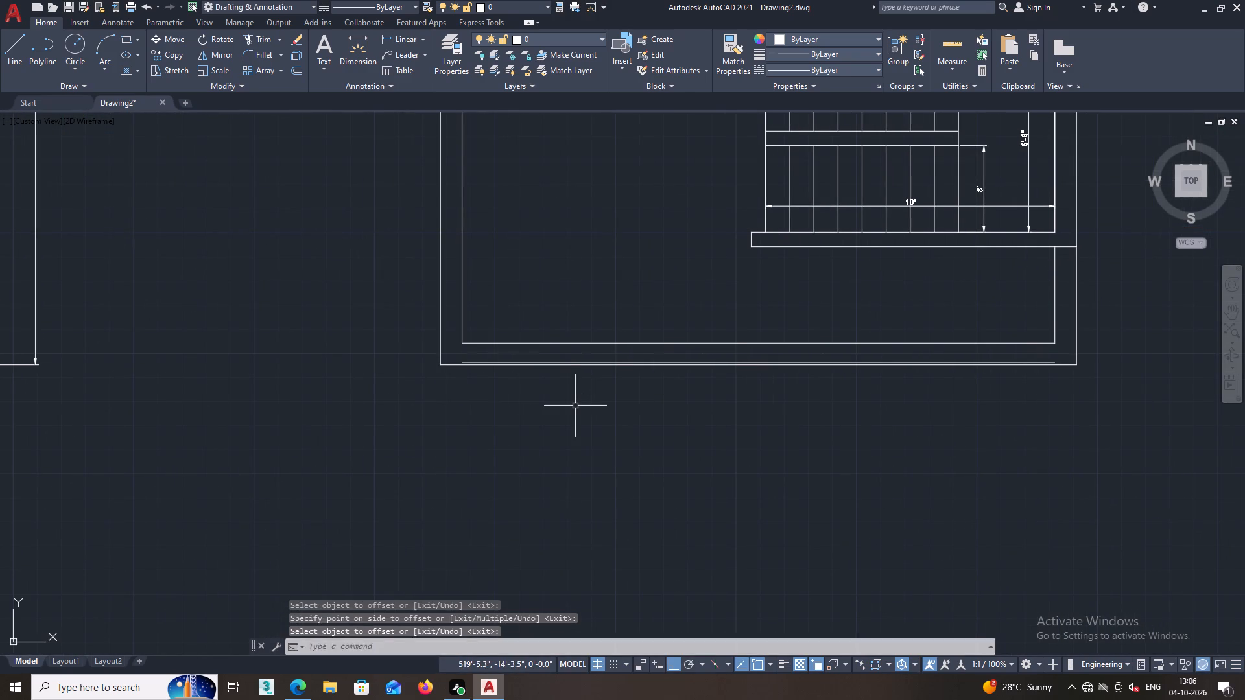
Remove the southern wall's old outer face line just below the new offset line.
key("t")
key("r")
key("Return")
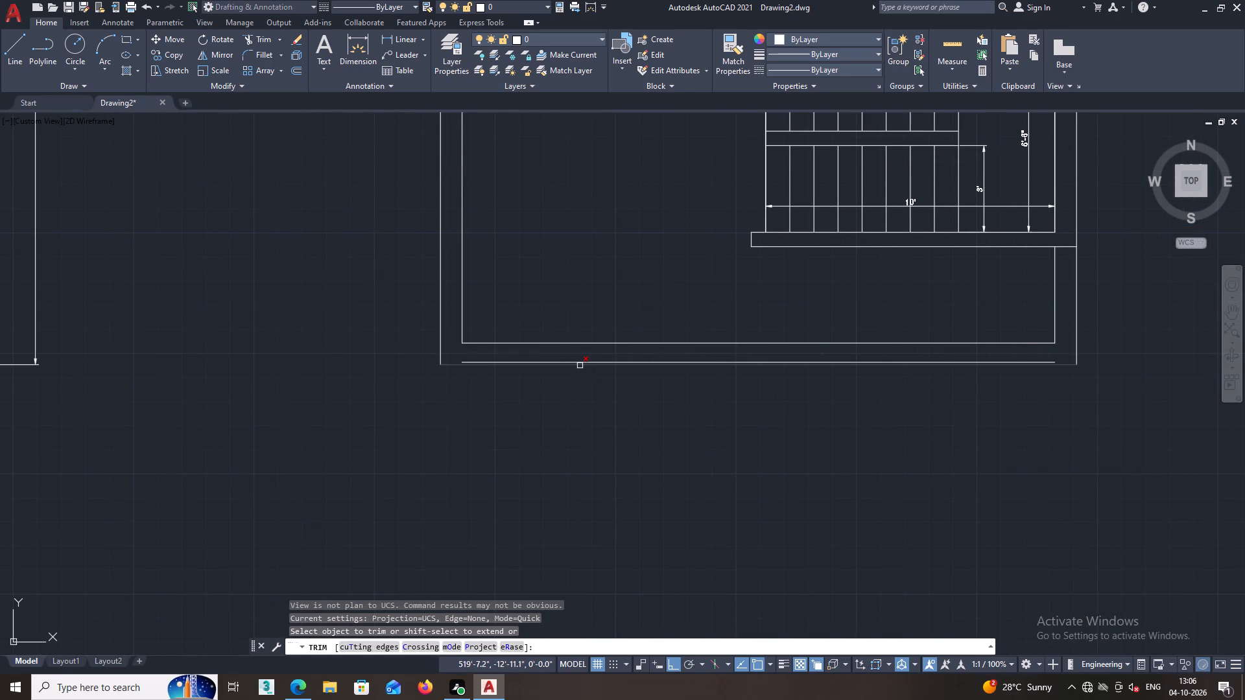
left_click(580, 366)
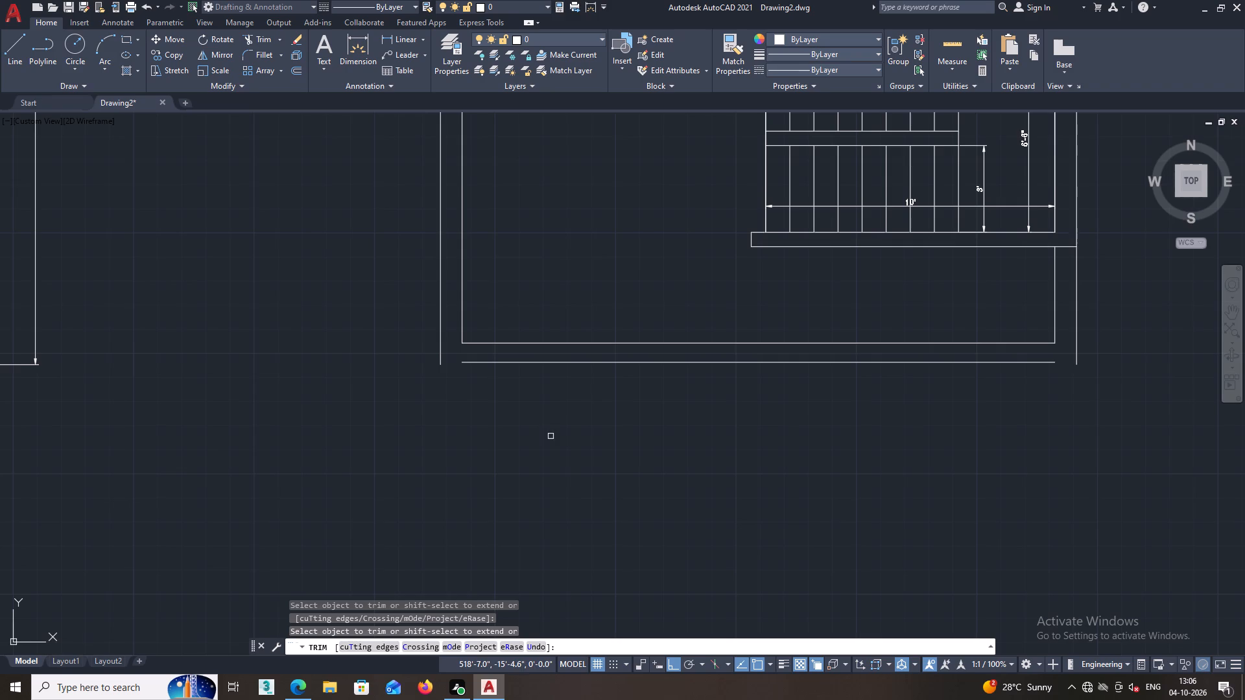
middle_click_drag(551, 436, 554, 423)
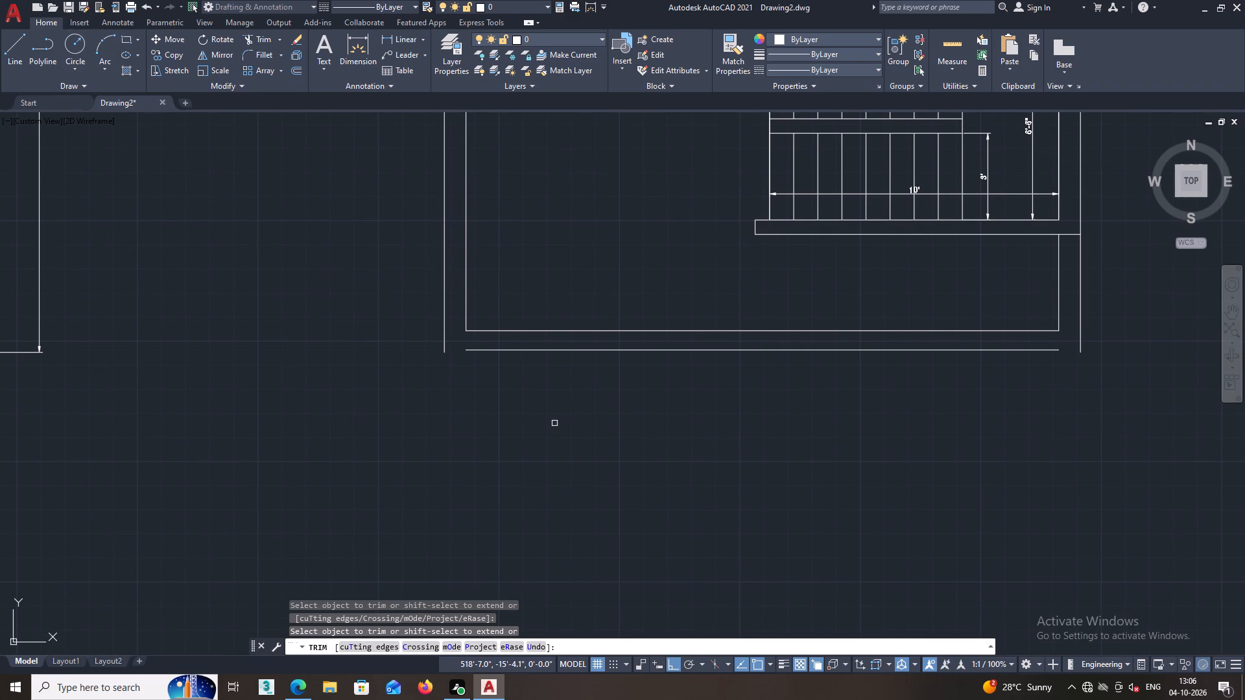
key("space")
Extend both ends of the new southern line to the western and eastern walls' outer faces.
type("EX")
key("Return")
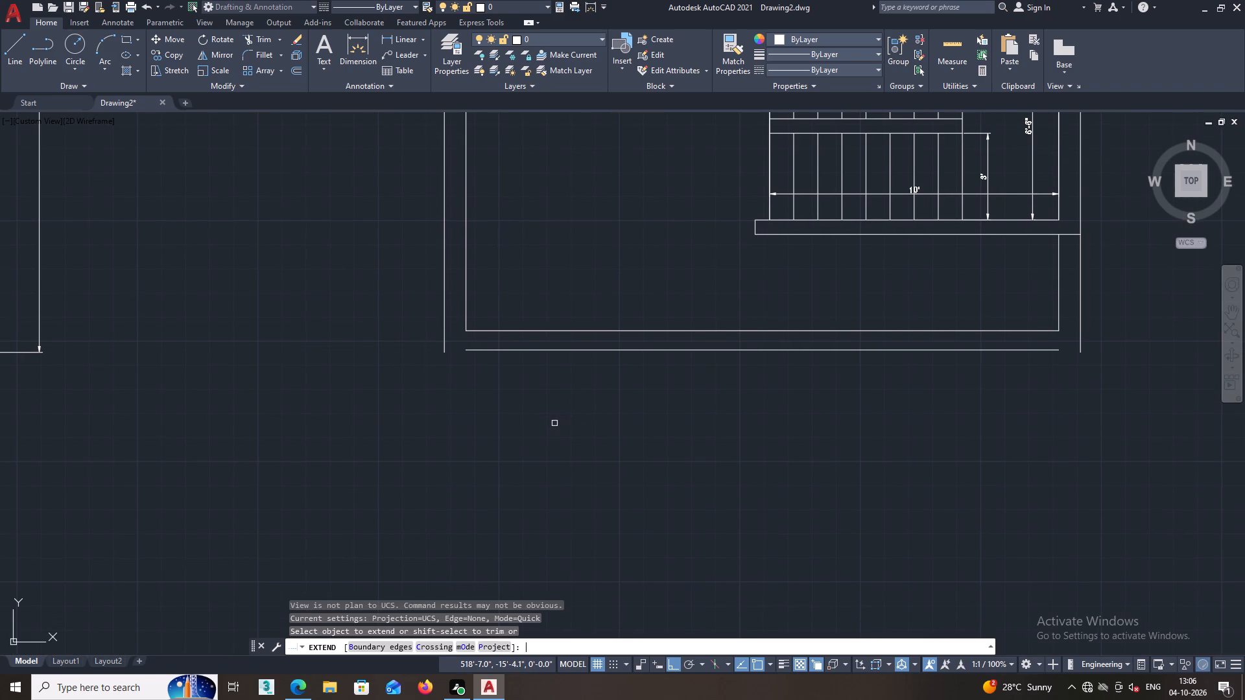
left_click(562, 351)
middle_click_drag(599, 353, 512, 370)
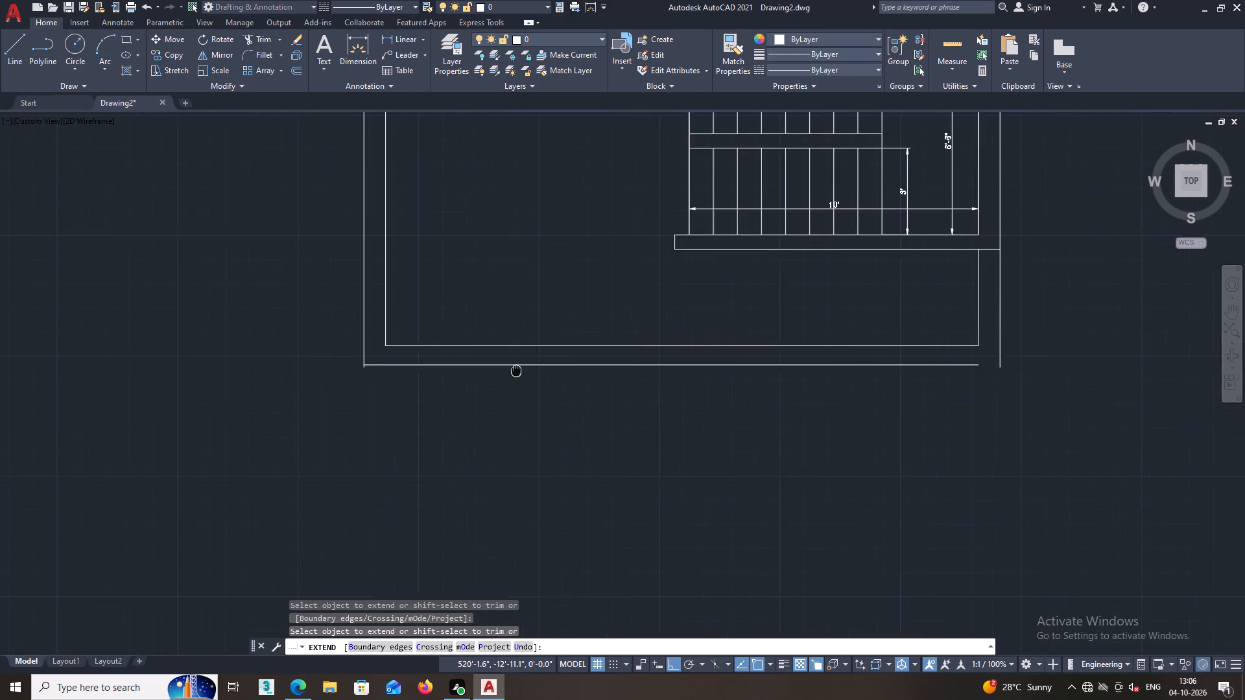
middle_click_drag(512, 370, 512, 370)
left_click(954, 367)
key("space")
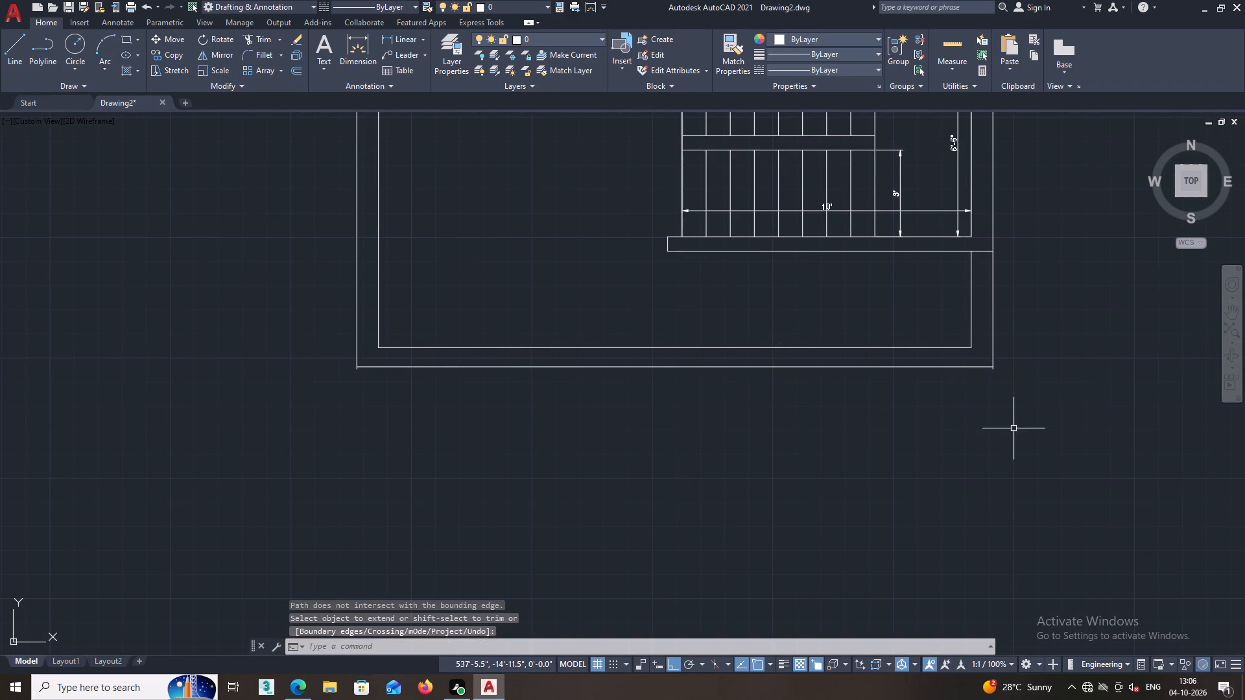
Trim the stubs of the western and eastern outer face lines that project below the new southern line.
type("TR")
key("Return")
scroll(369, 376, "up", 2)
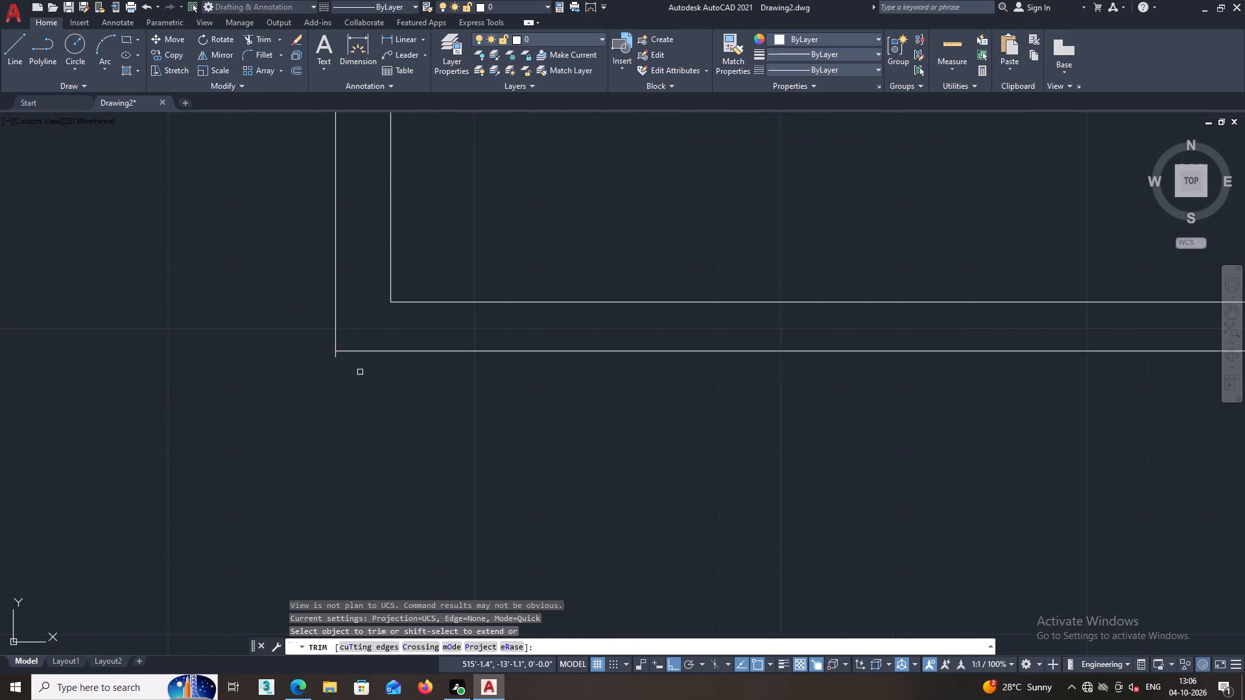
scroll(335, 362, "up", 1)
left_click(337, 351)
scroll(756, 403, "down", 3)
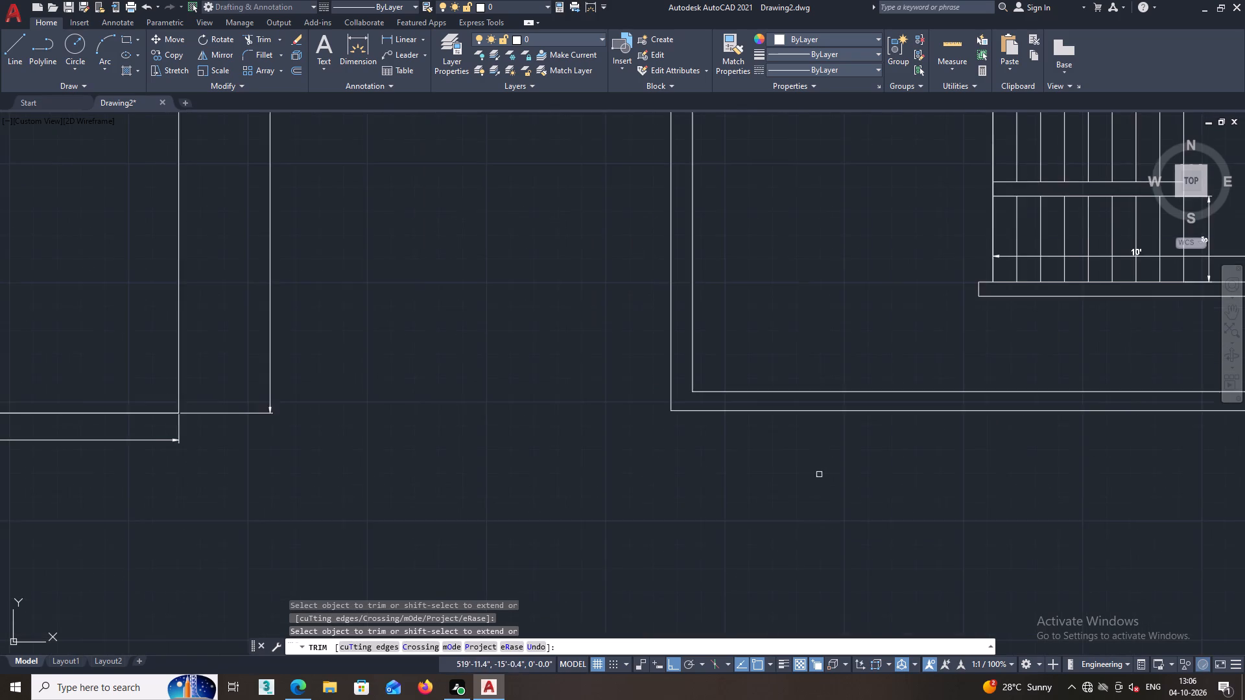
middle_click_drag(818, 471, 621, 490)
middle_click_drag(1219, 550, 1054, 530)
scroll(971, 407, "up", 3)
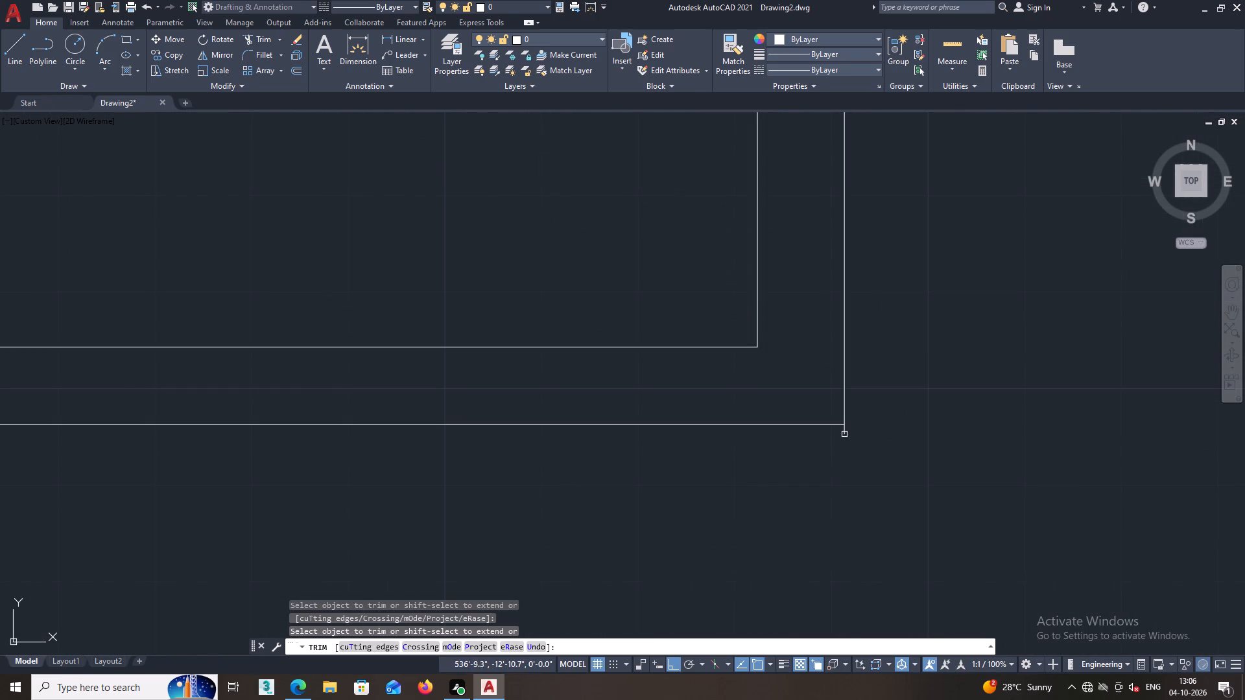
left_click(846, 432)
Trim the eastern wall's inner face line between the southern partition and the southern wall.
scroll(871, 441, "down", 1)
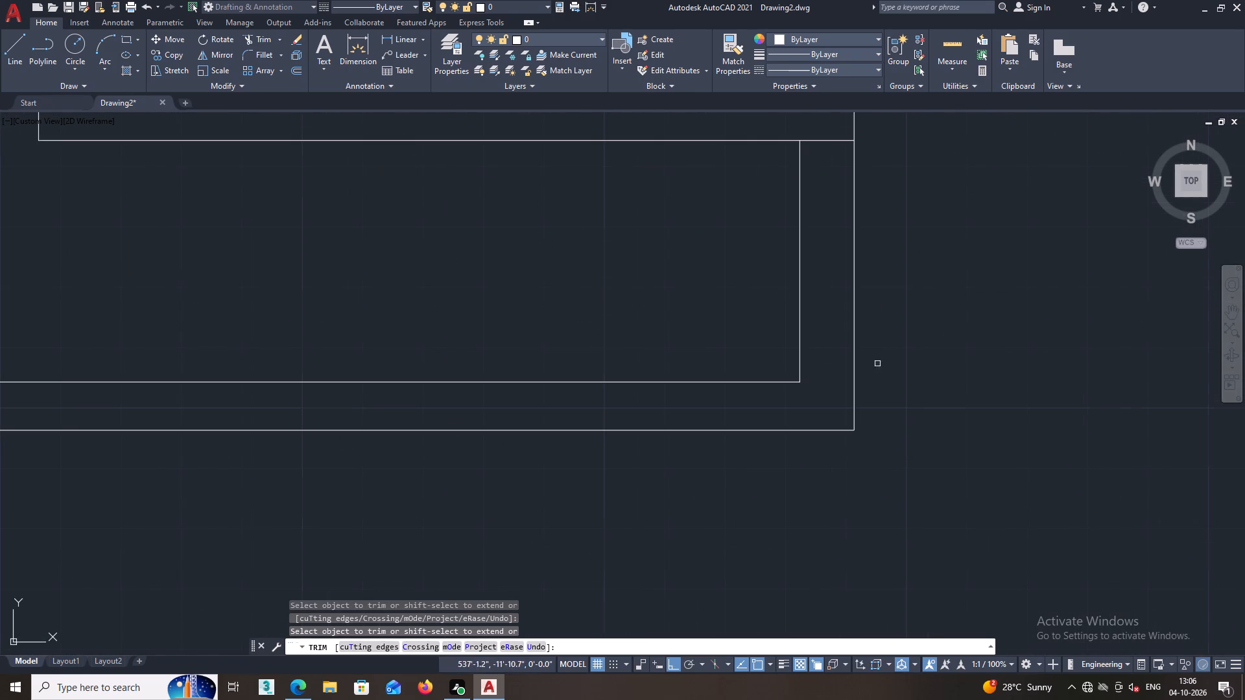
scroll(877, 364, "down", 2)
scroll(816, 357, "down", 1)
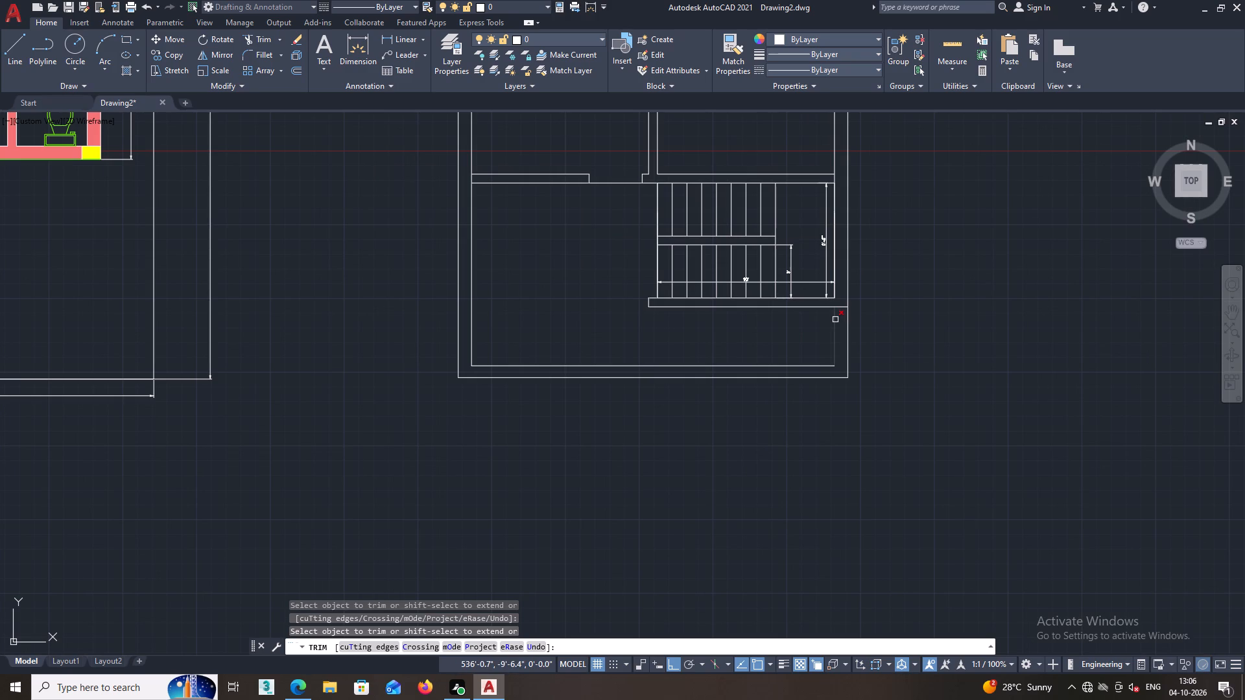
left_click(835, 320)
scroll(815, 346, "down", 1)
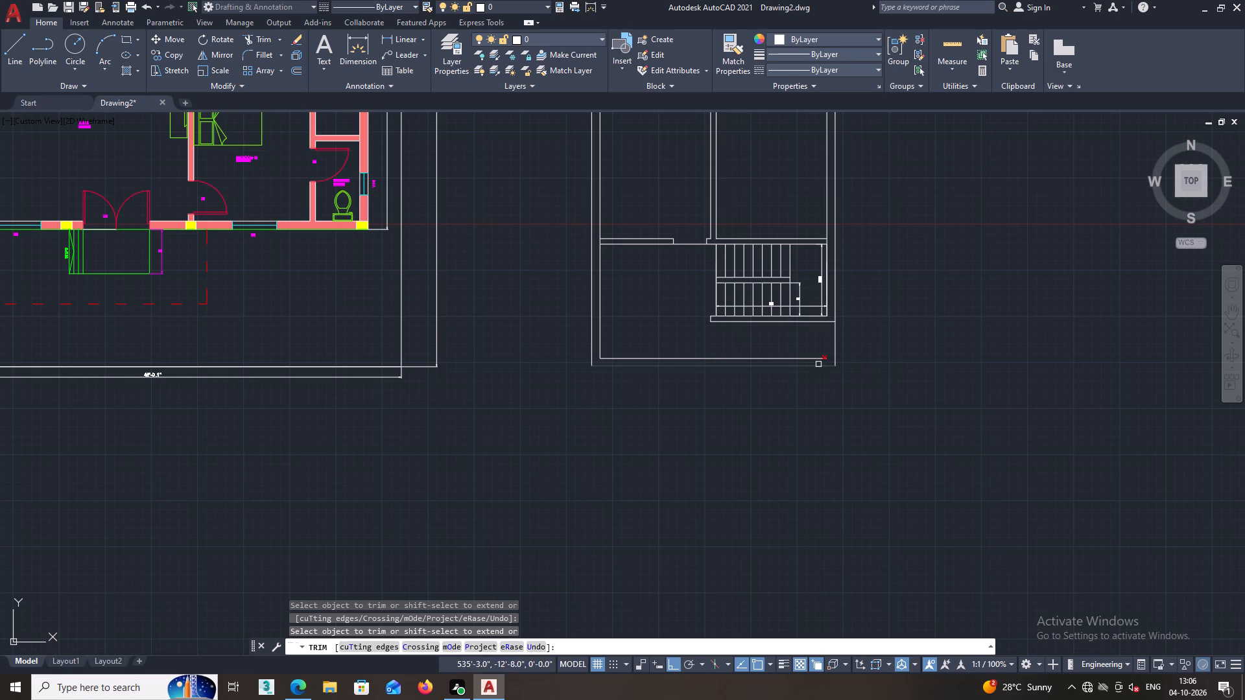
Draw a polyline along the eastern outer face from the southern partition's lower line to the plan's southeast corner.
middle_click_drag(641, 327, 582, 318)
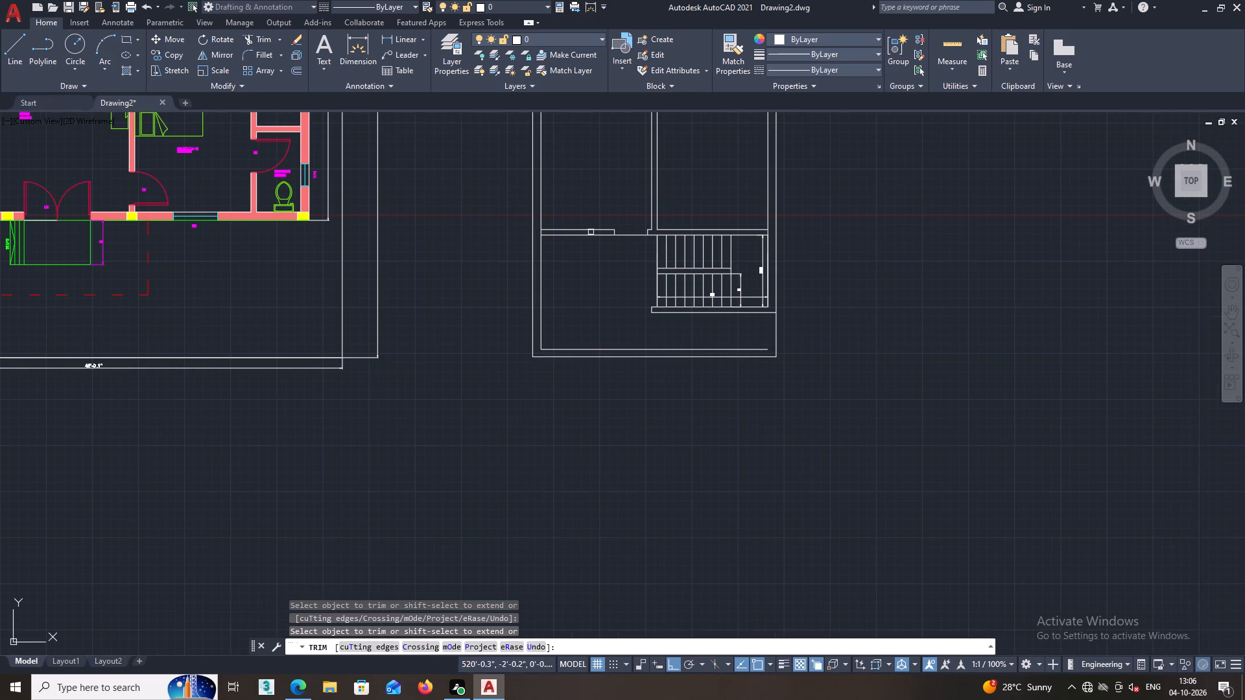
left_click(47, 49)
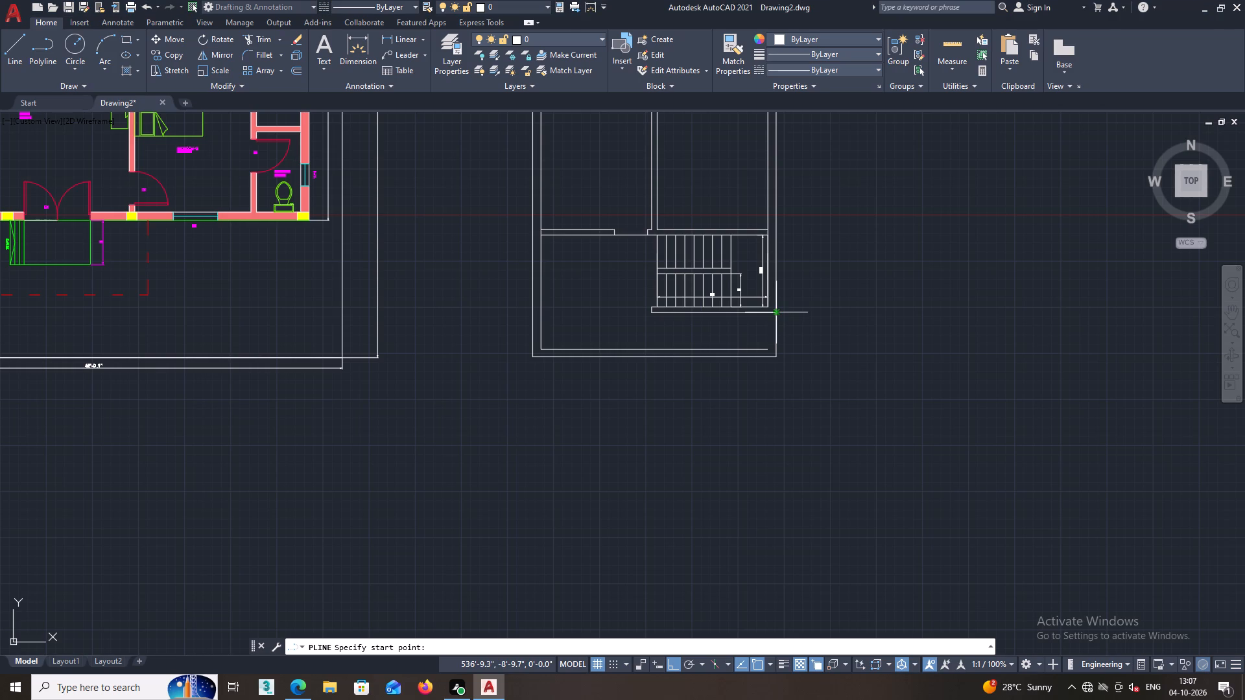
scroll(755, 327, "up", 2)
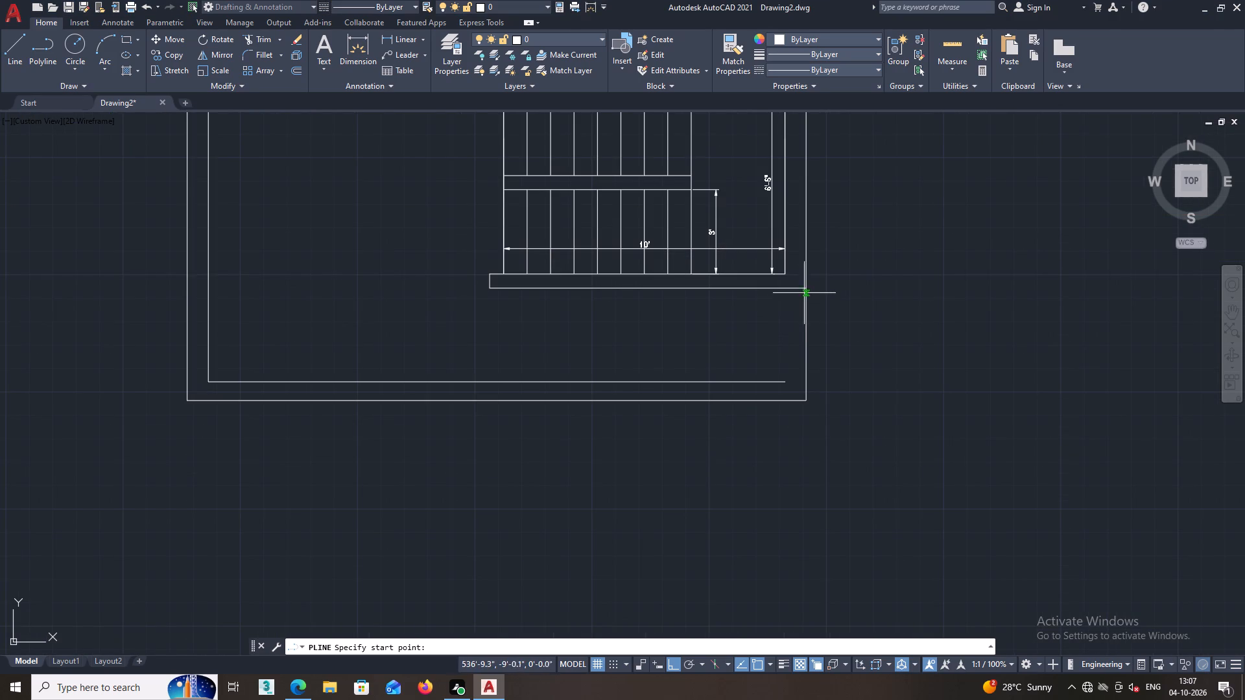
left_click(805, 287)
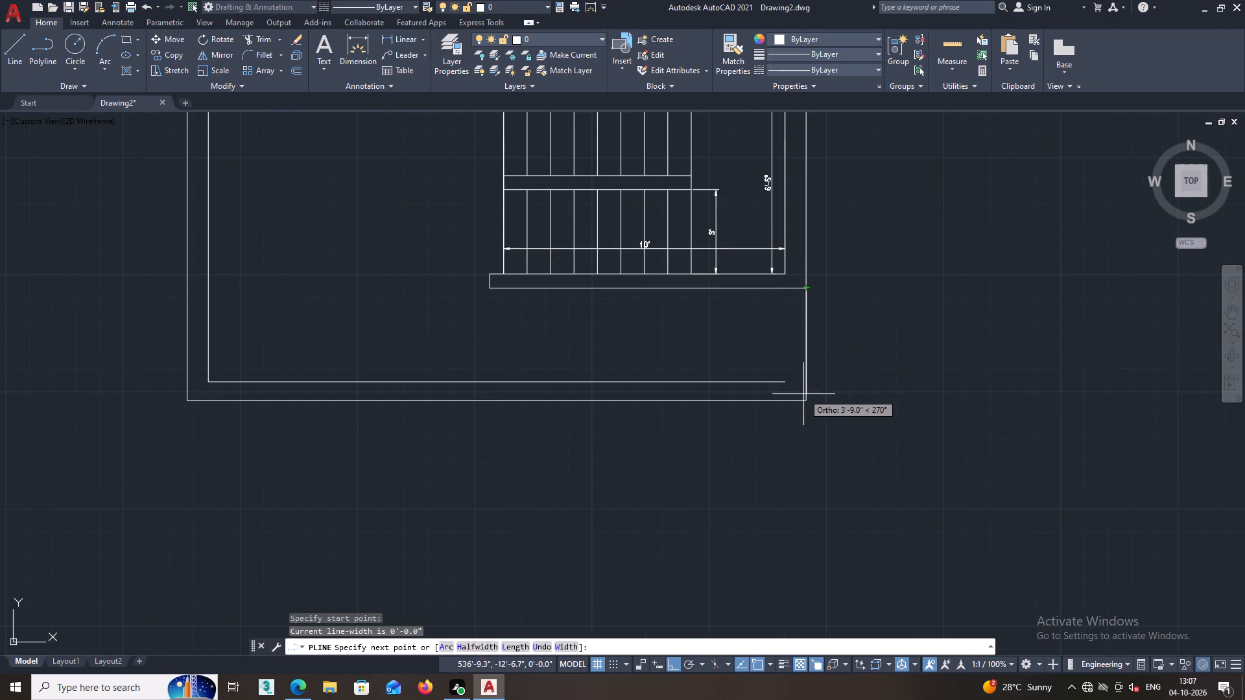
left_click(805, 400)
key("Escape")
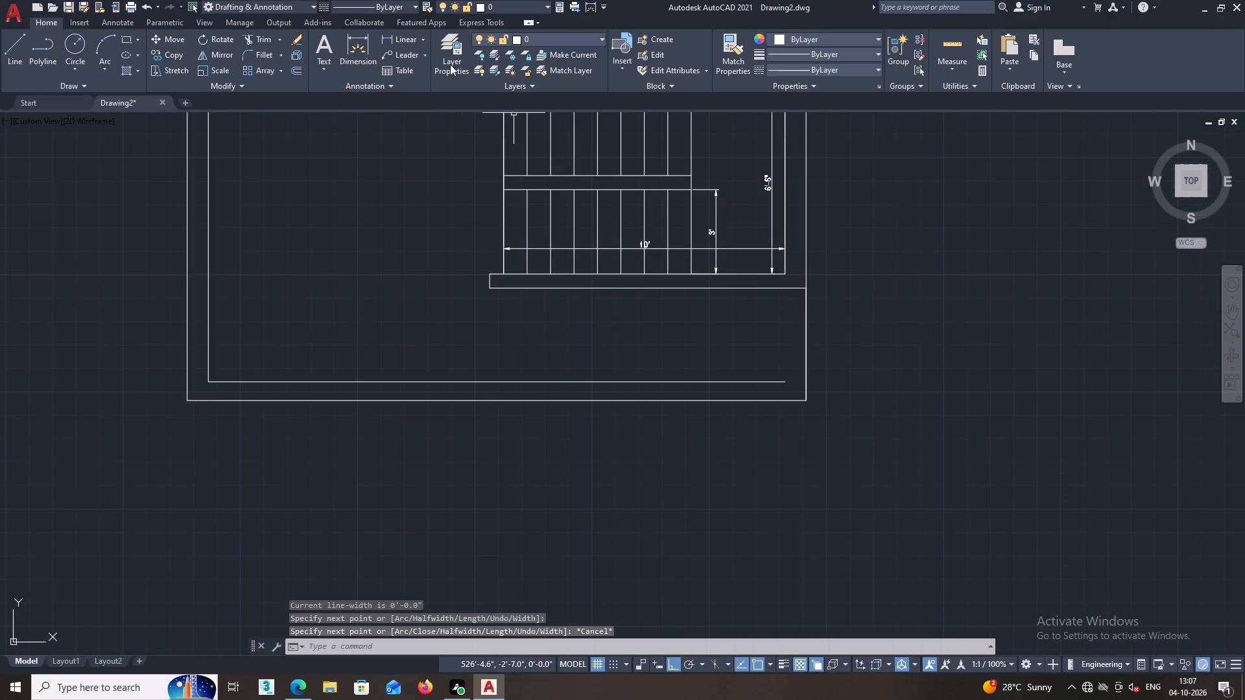
Offset the new eastern polyline 10'-1" to the west.
left_click(297, 69)
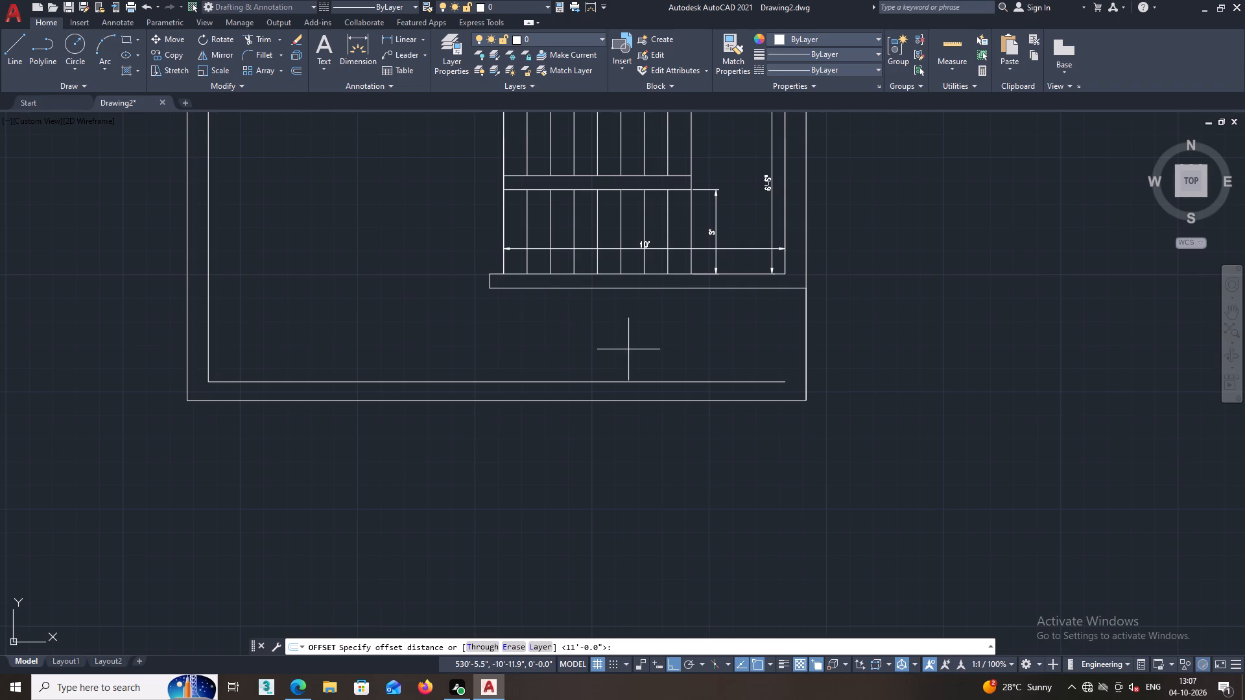
type("10'")
key("1")
key("Return")
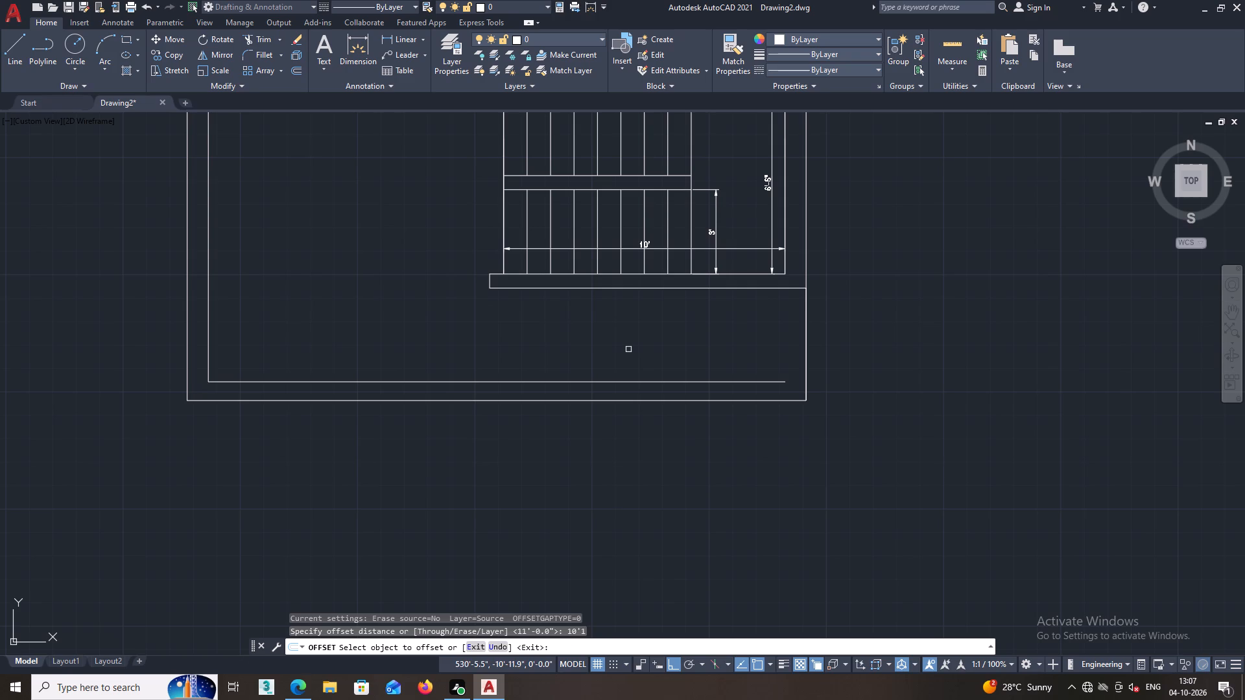
left_click(805, 323)
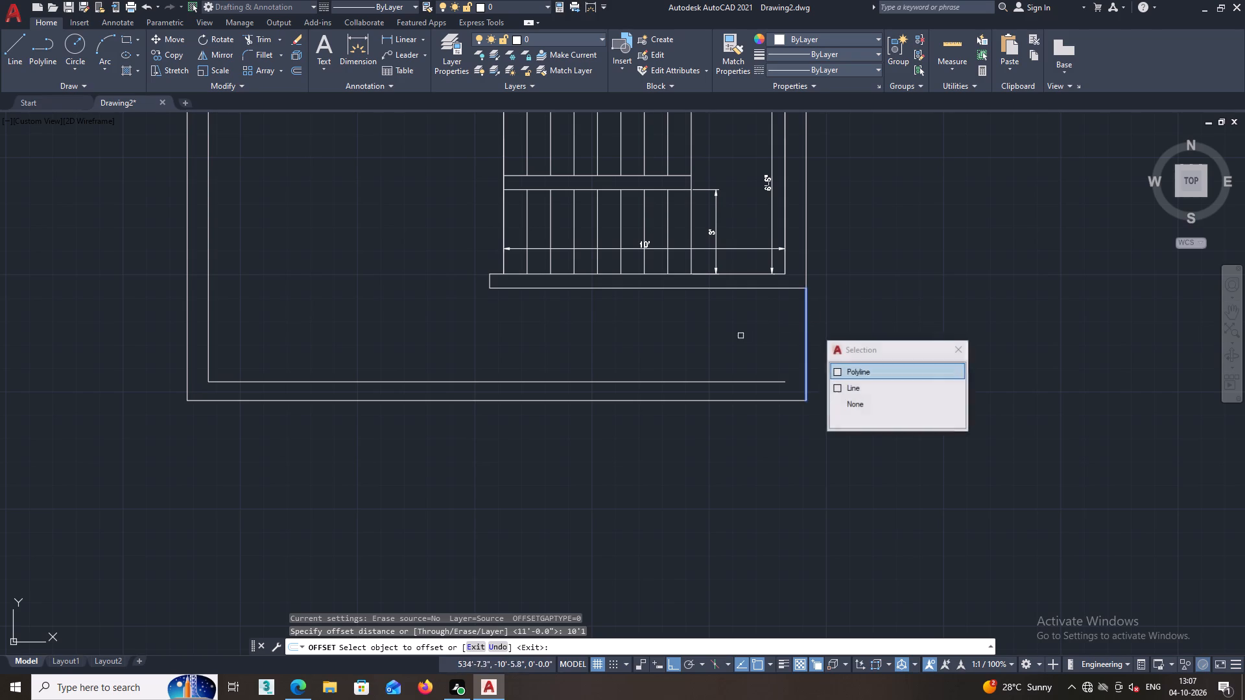
left_click(713, 340)
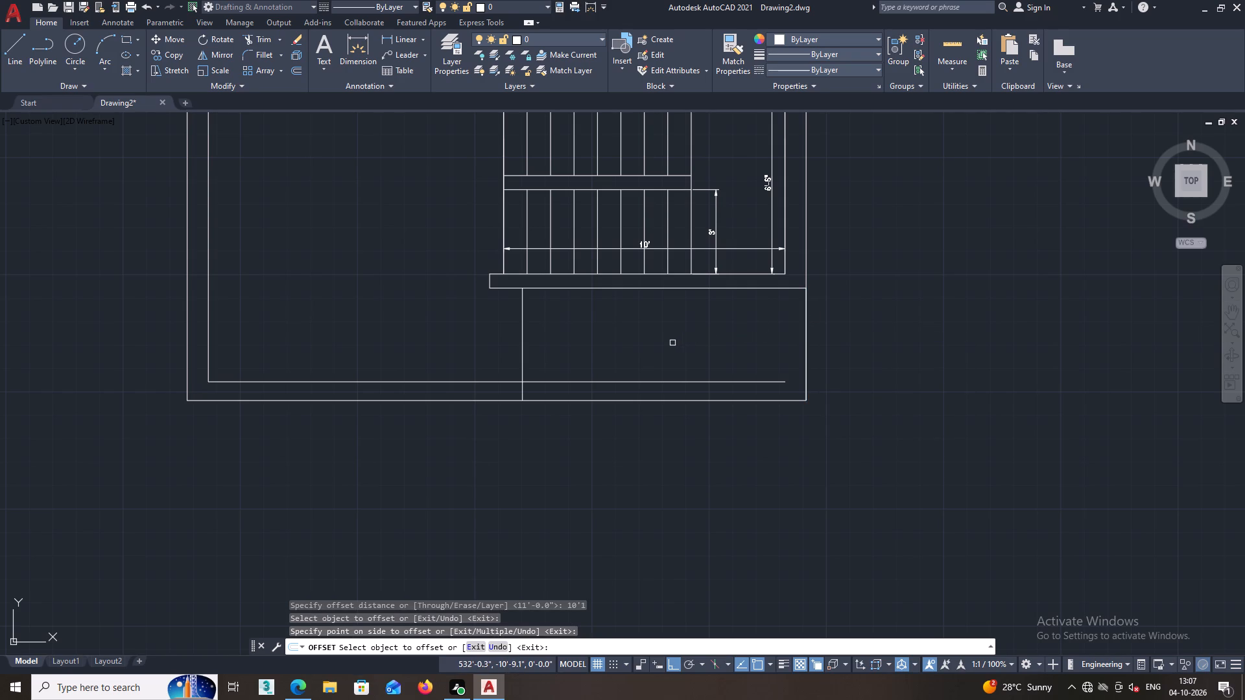
key("space")
Offset the new vertical line below the staircase 9" to the west.
key("space")
key("space")
key("space")
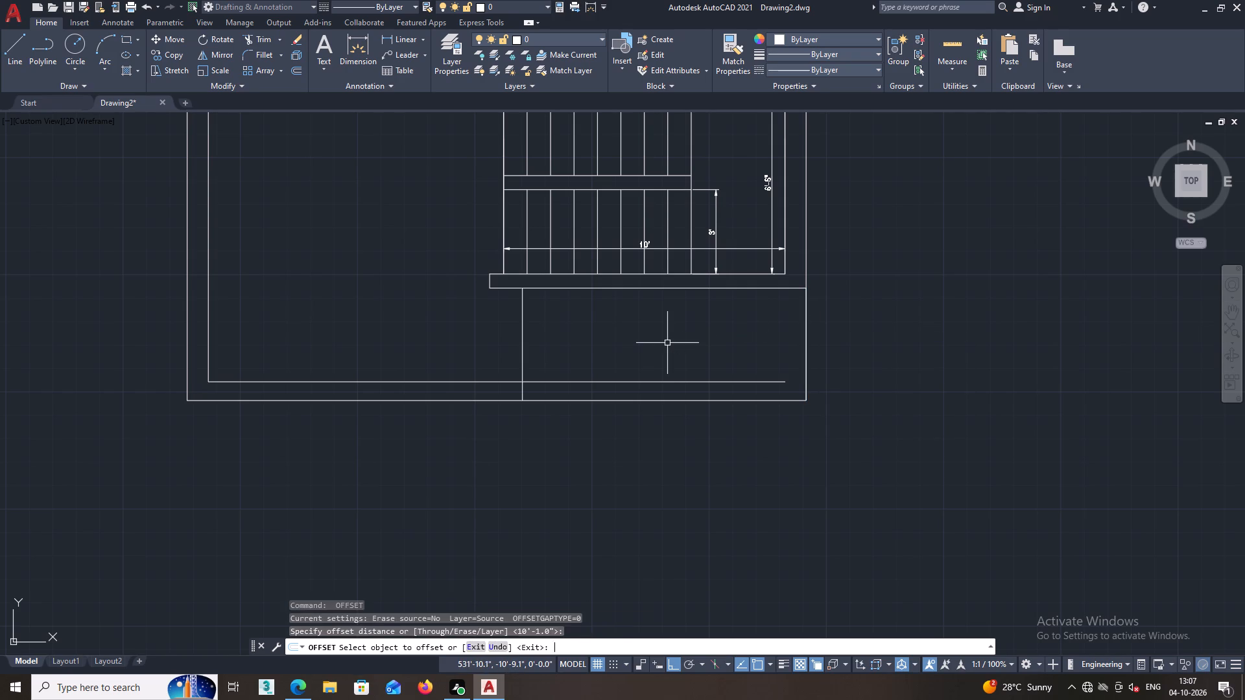
key("space")
key("9")
key("Return")
left_click(523, 346)
left_click(502, 345)
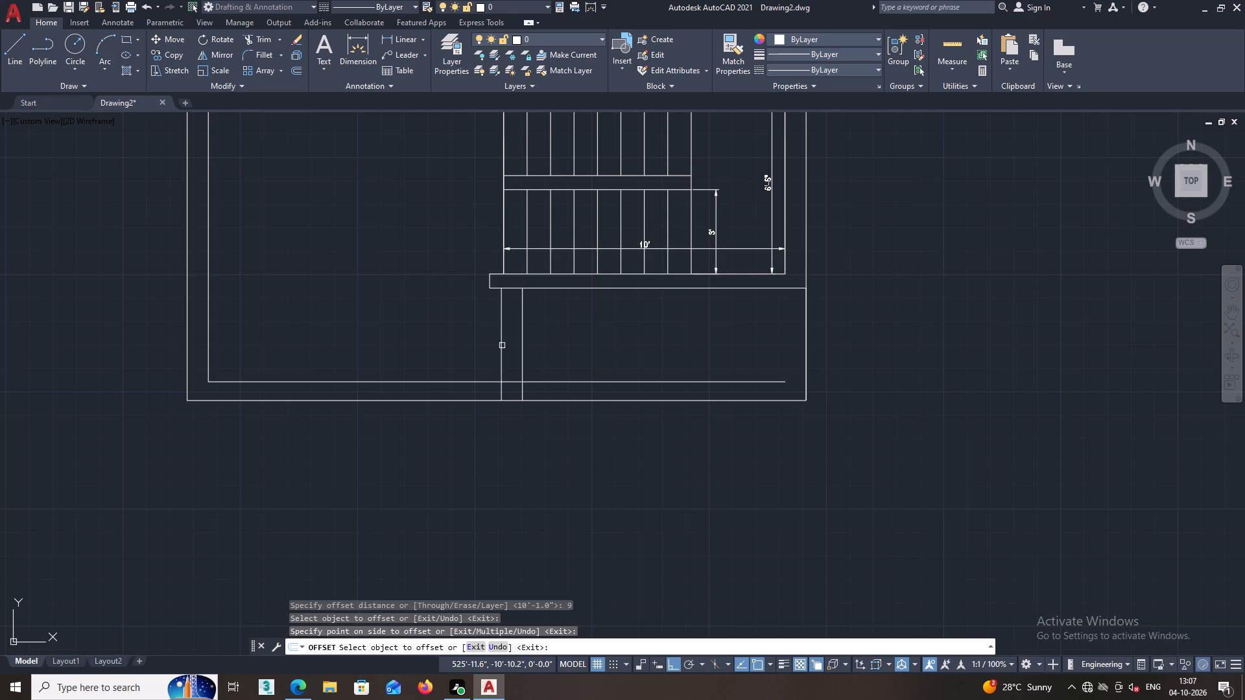
key("space")
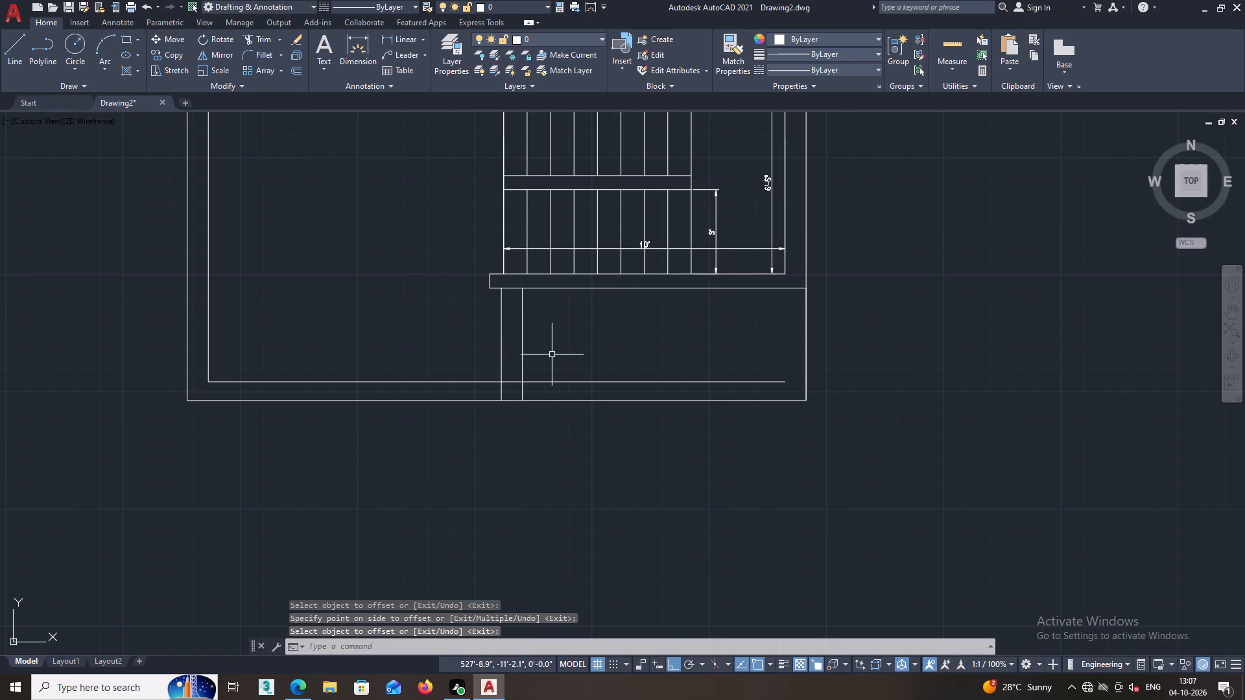
Trim away the southern wall's inner face line east of the new vertical lines and the whole 9" offset line below the staircase.
type("TR")
key("Return")
scroll(555, 353, "down", 1)
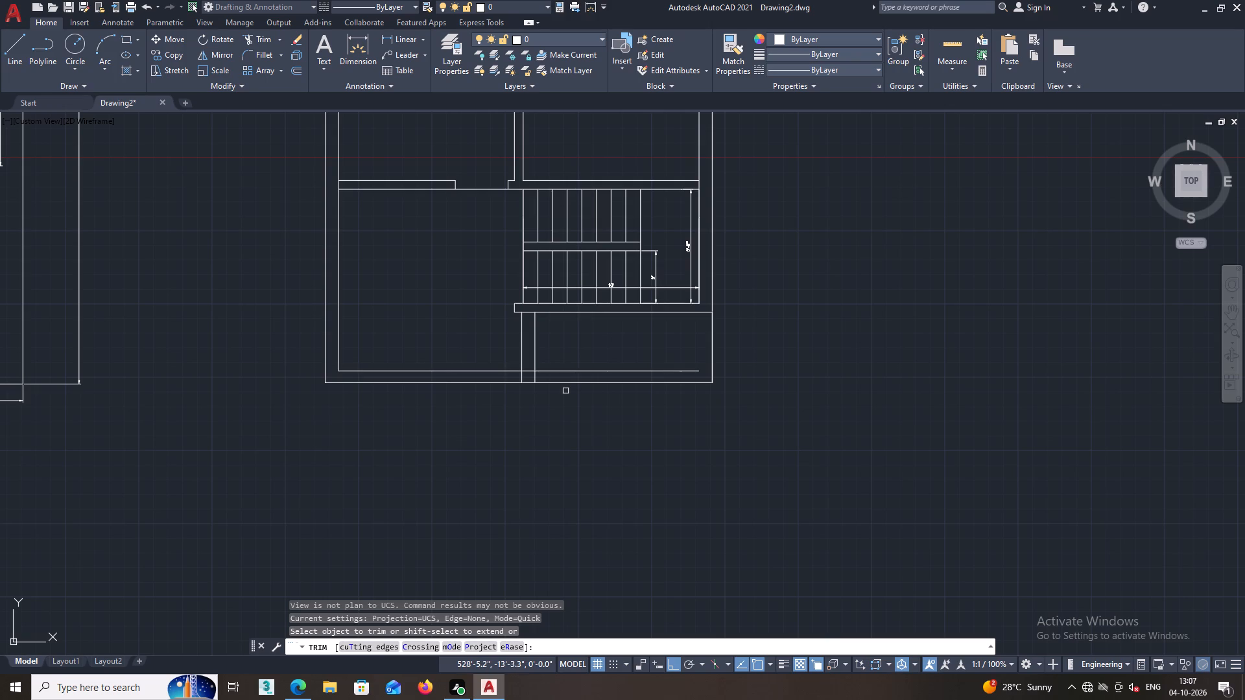
key("ctrl+z")
key("ctrl+z")
key("ctrl+z")
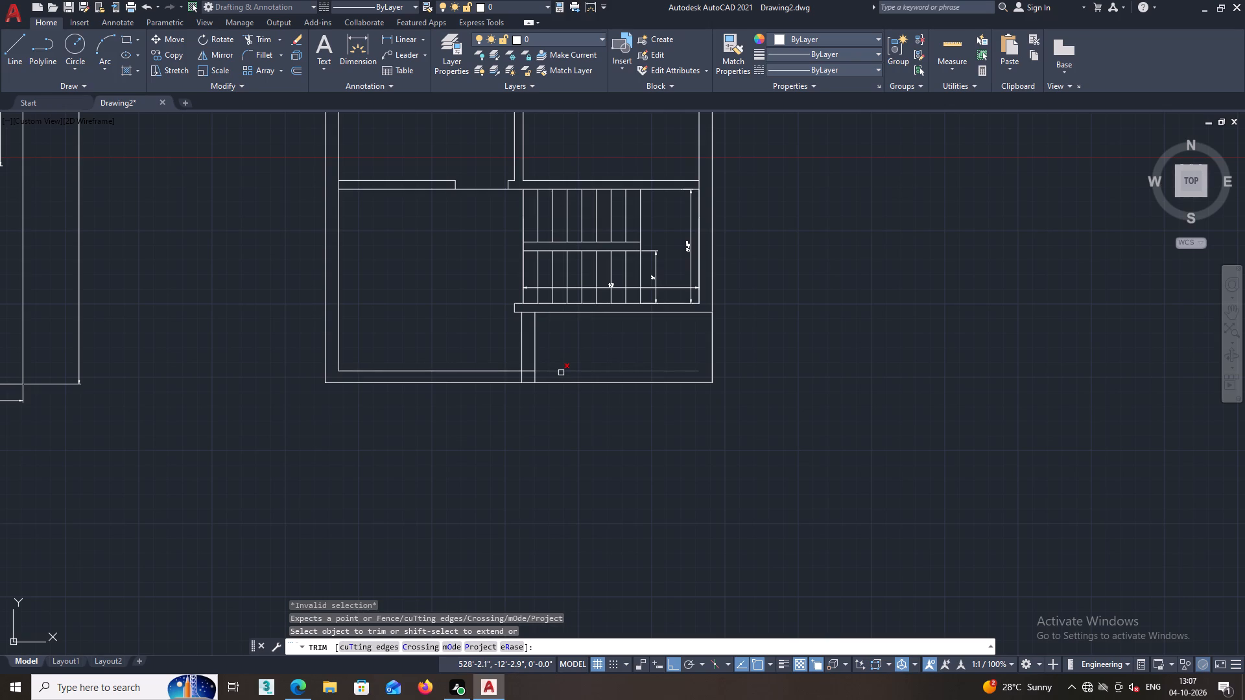
left_click(561, 373)
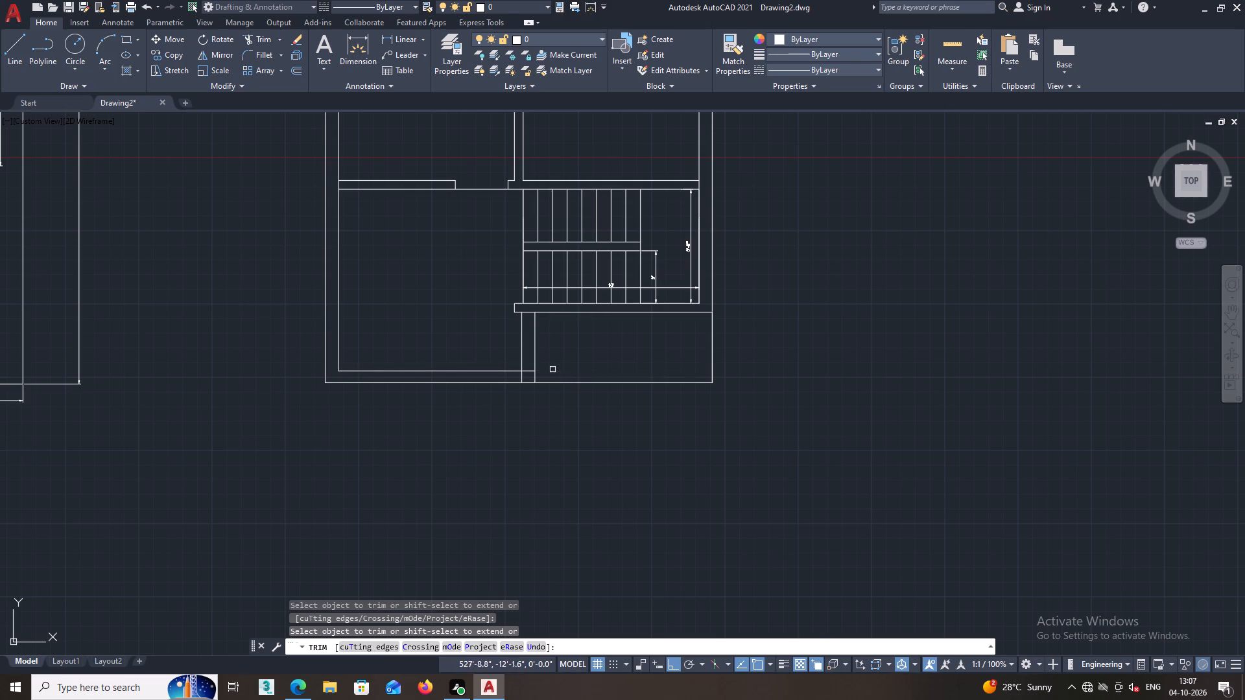
left_click(524, 352)
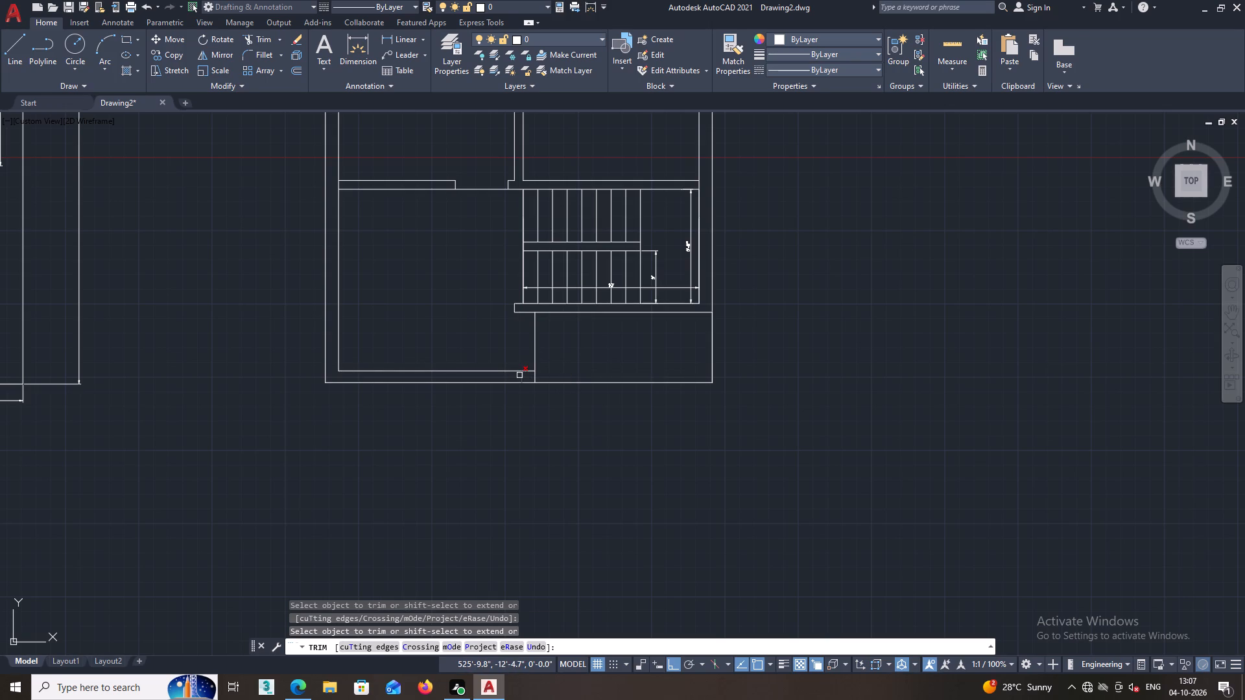
left_click(519, 375)
key("space")
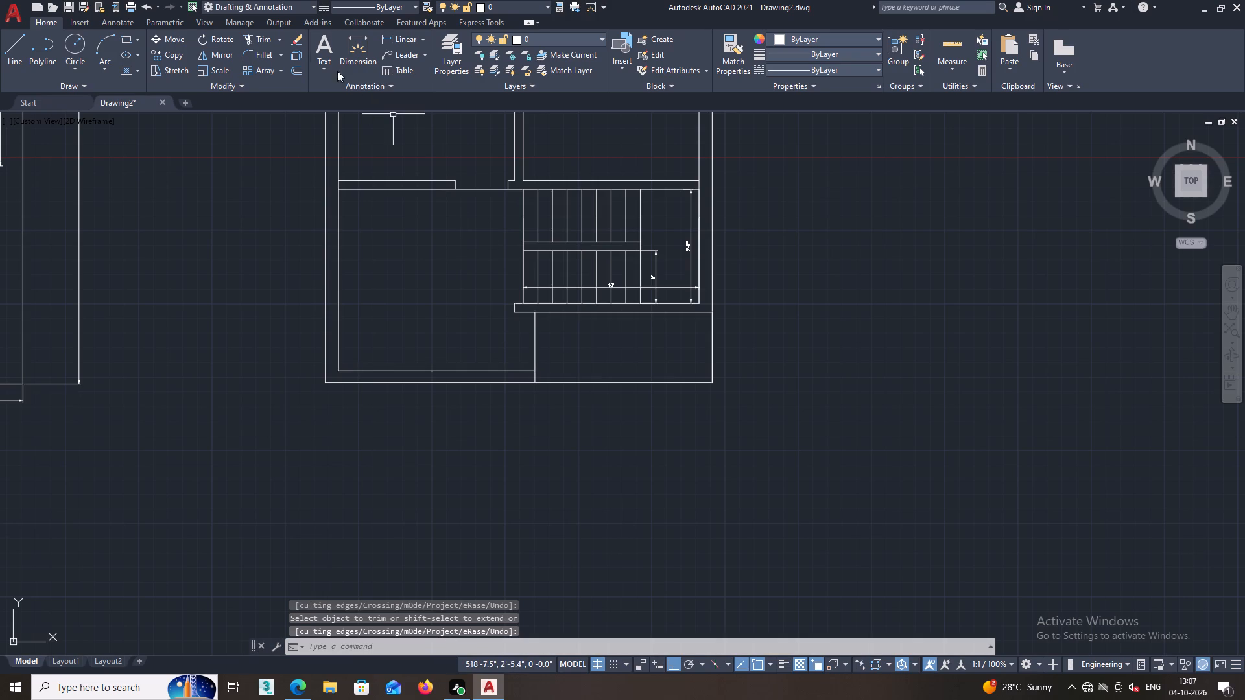
Offset the remaining vertical line below the staircase 6" to the west.
left_click(292, 68)
key("6")
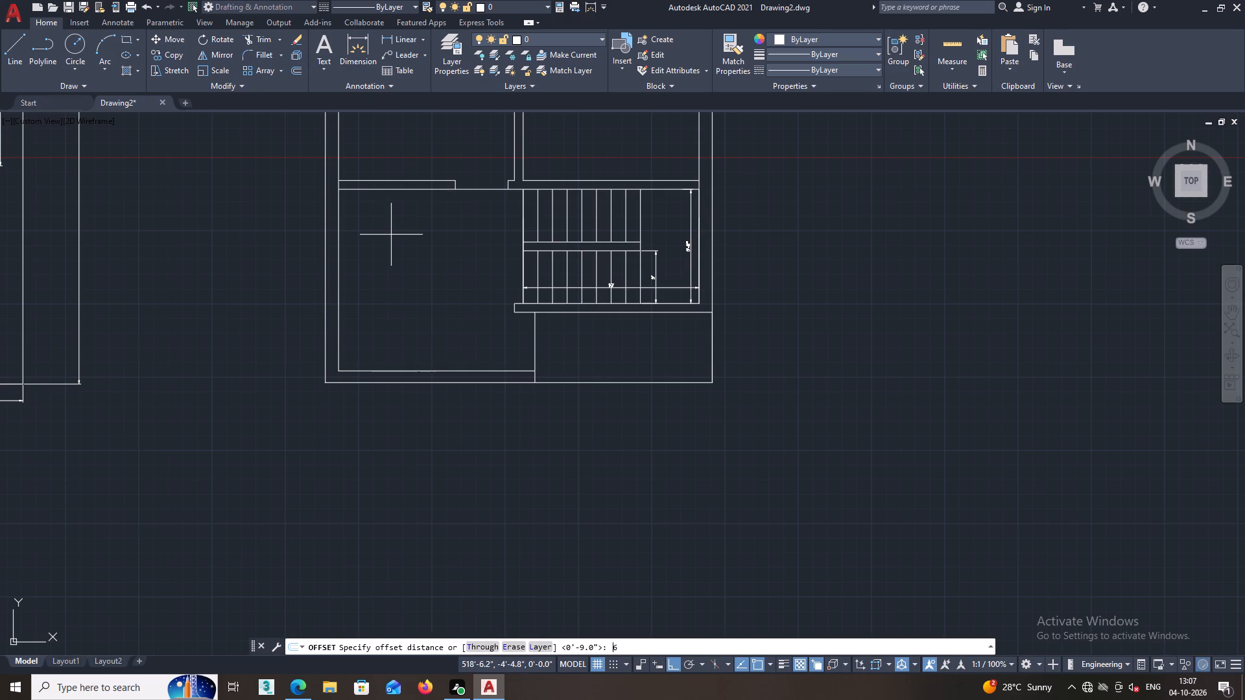
key("Return")
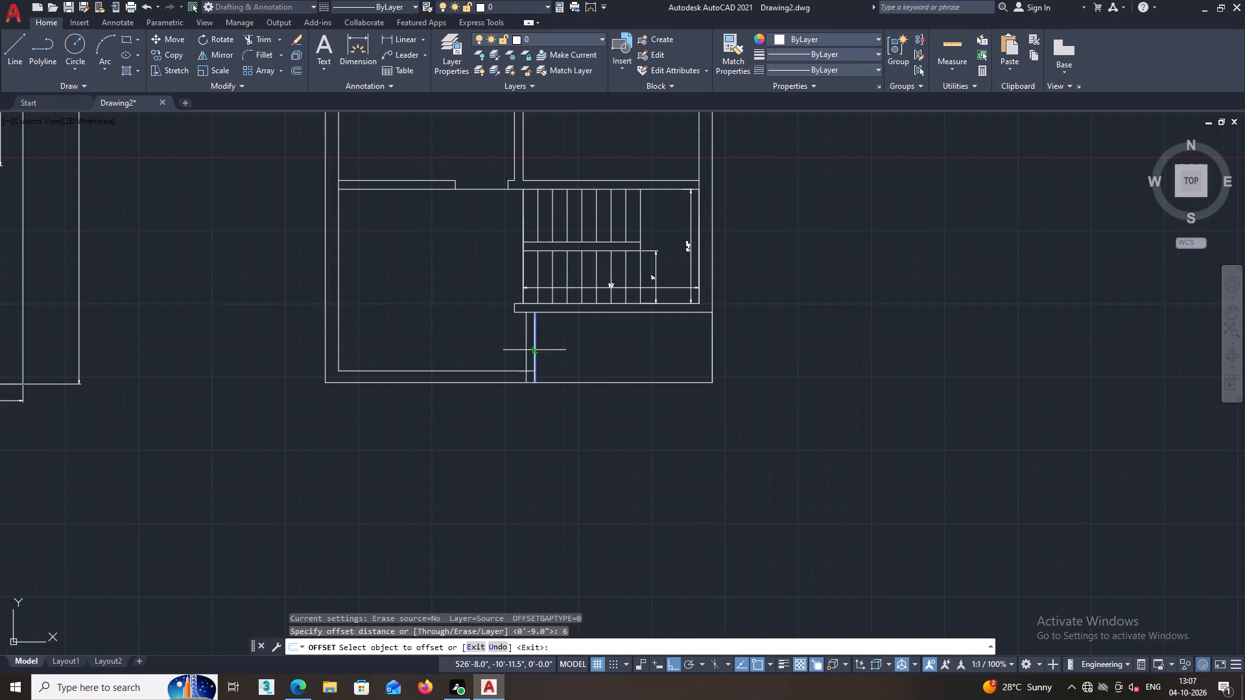
left_click(534, 350)
left_click(520, 349)
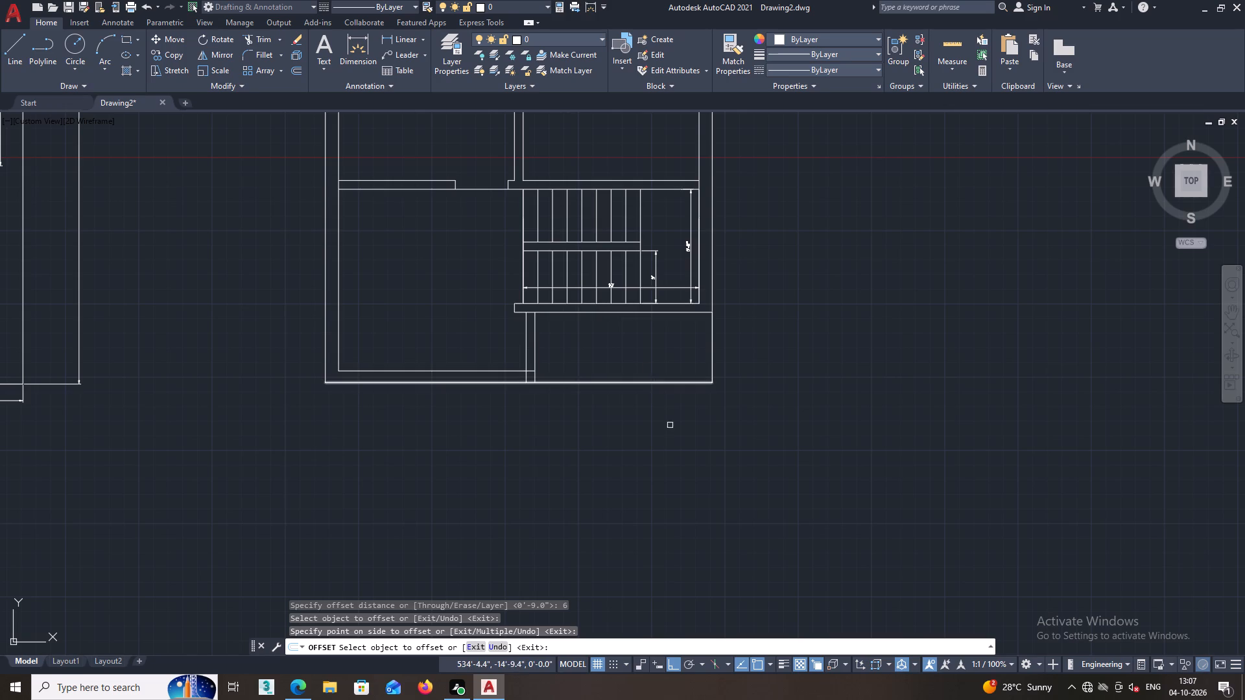
Trim the overlapping line ends where the new 6" partition meets the southern wall, leaving a clean inner corner.
middle_click_drag(678, 459, 692, 438)
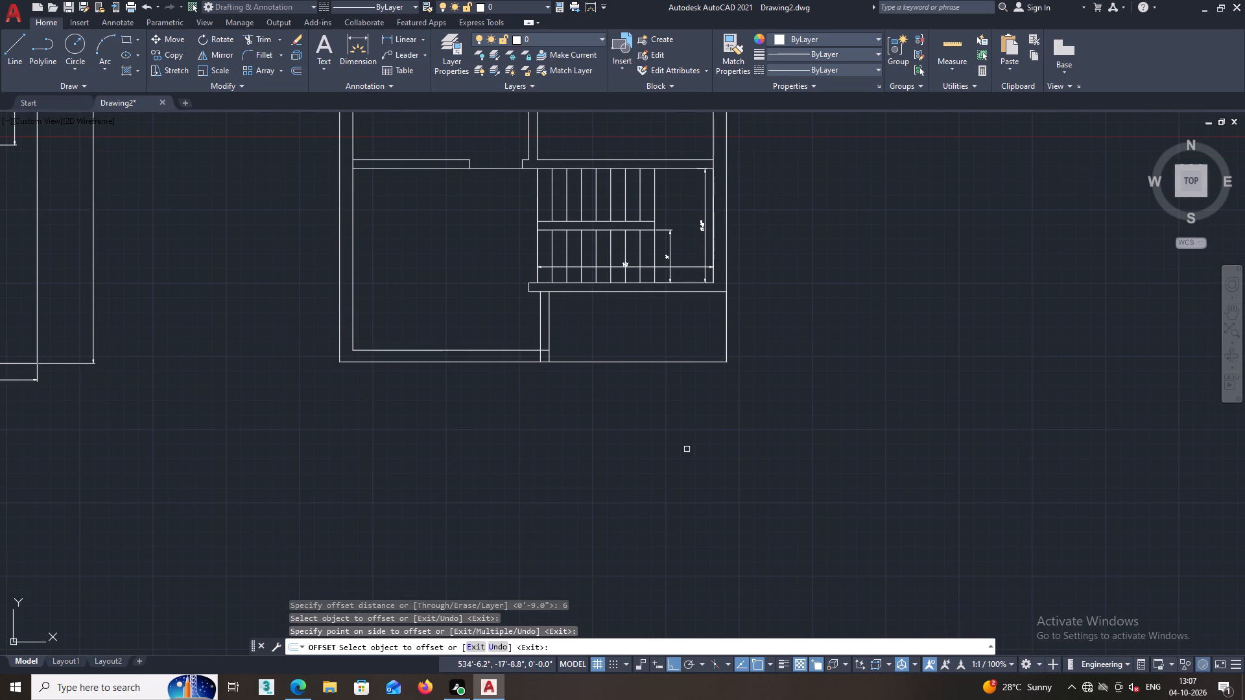
scroll(544, 420, "down", 1)
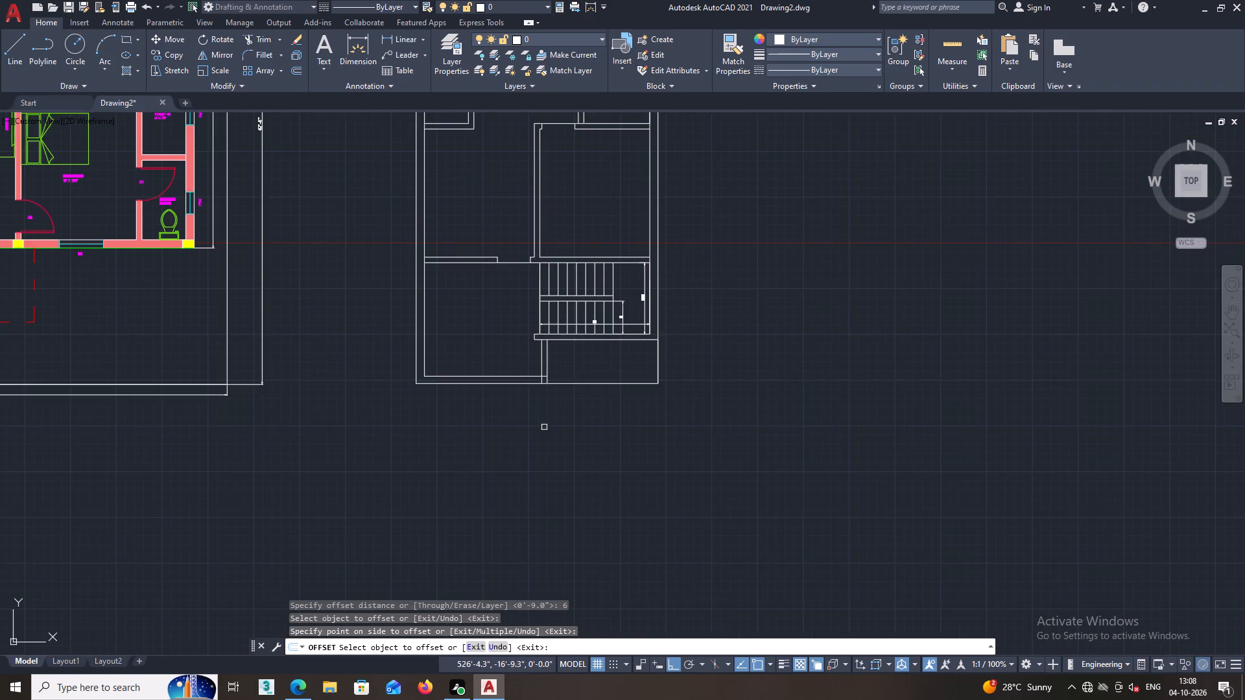
middle_click_drag(545, 426, 583, 416)
scroll(578, 418, "down", 1)
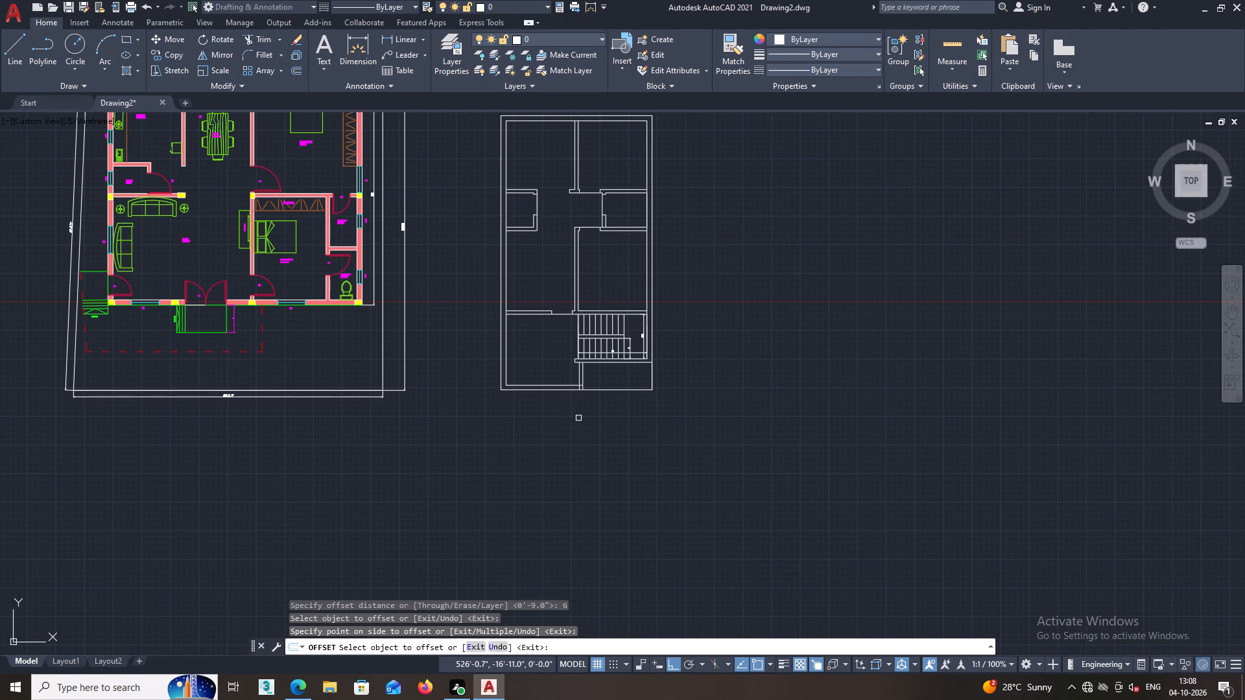
middle_click_drag(574, 414, 576, 401)
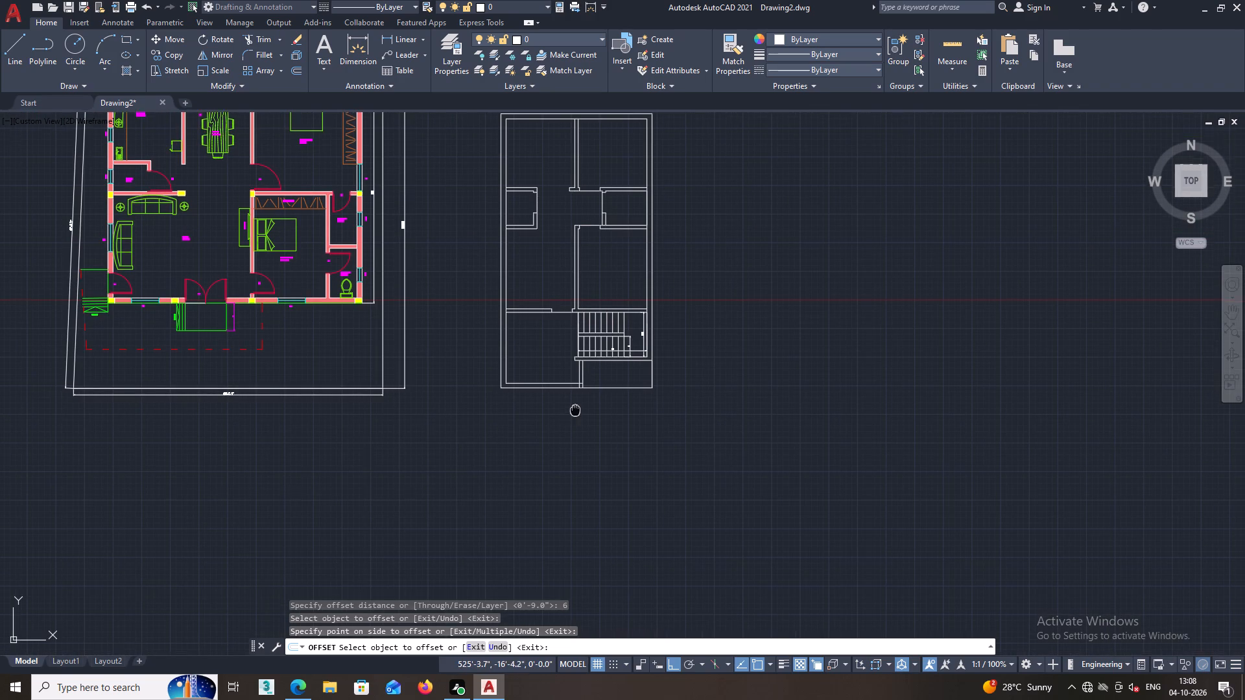
middle_click_drag(576, 401, 576, 390)
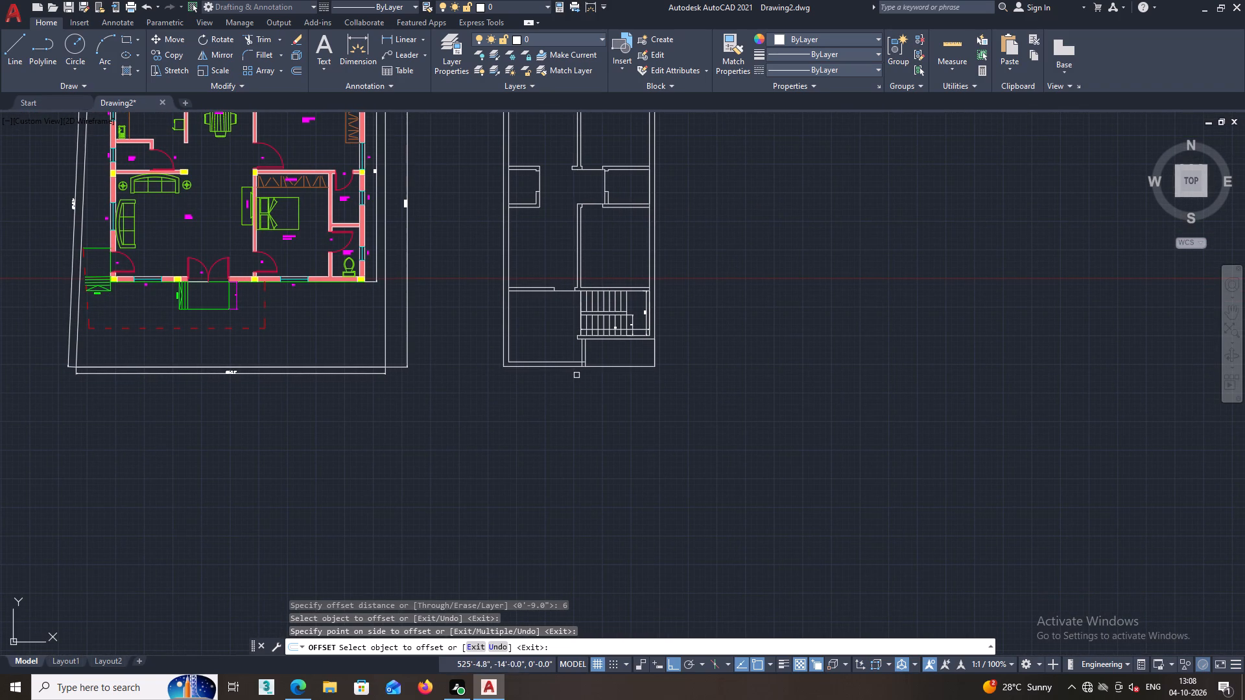
type("TR")
key("Return")
scroll(578, 369, "up", 4)
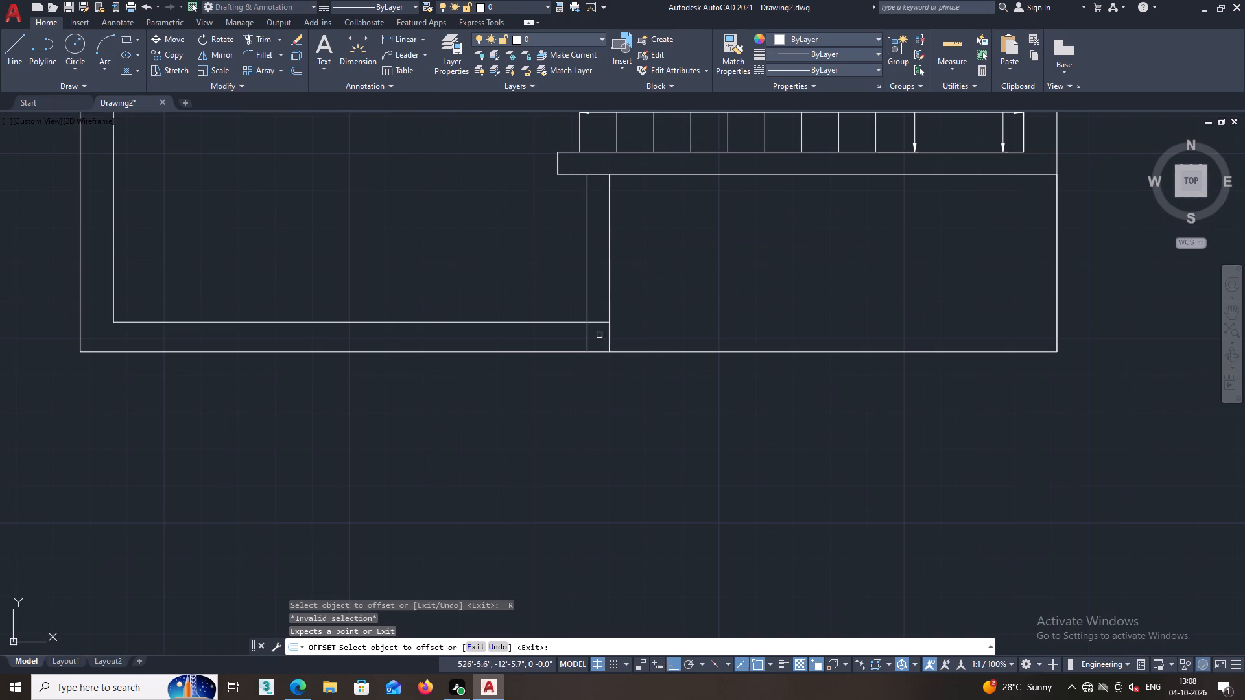
key("space")
type("TR")
key("Return")
left_click(599, 323)
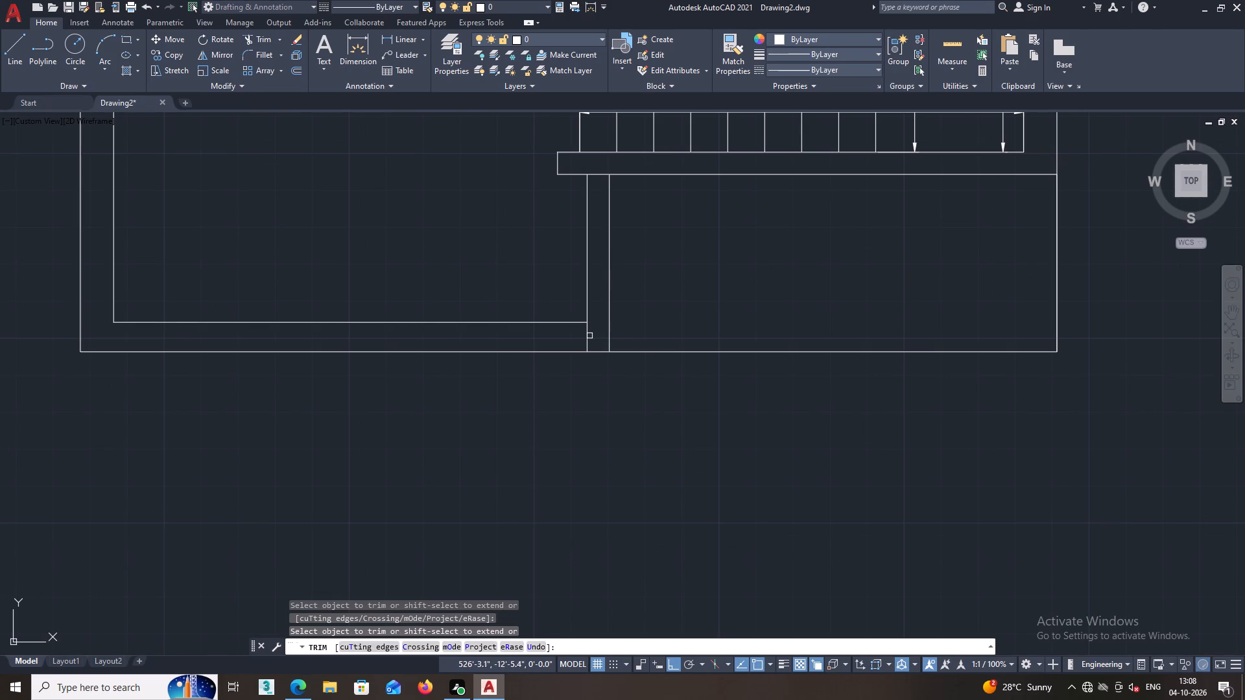
left_click(588, 337)
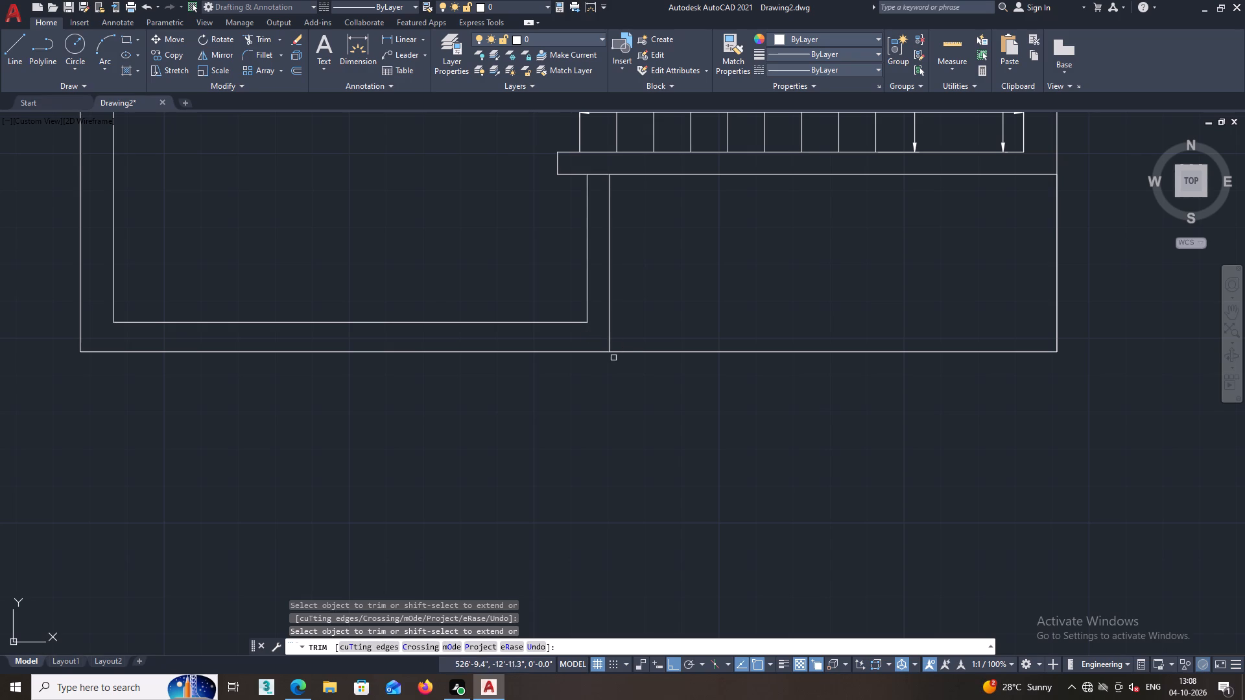
Draw a short vertical line down to the southern wall's outer face, aligned with the western end of the partition below the stairs.
scroll(613, 364, "down", 1)
middle_click_drag(613, 383, 543, 360)
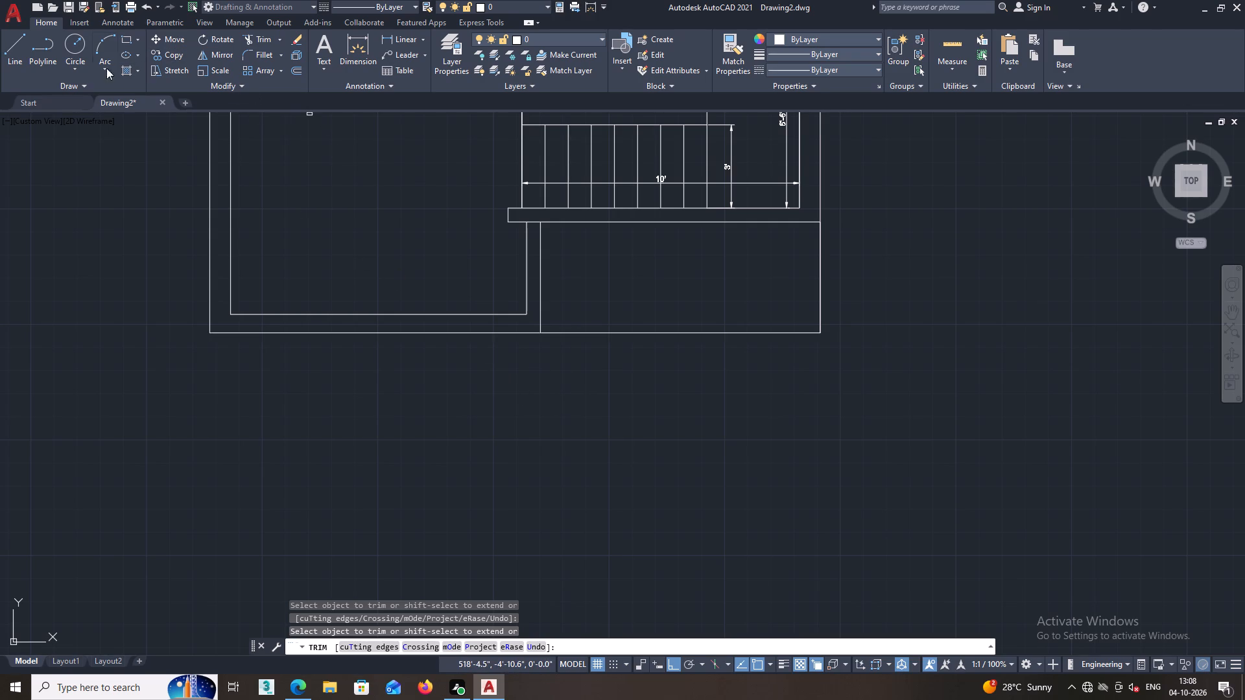
left_click(19, 38)
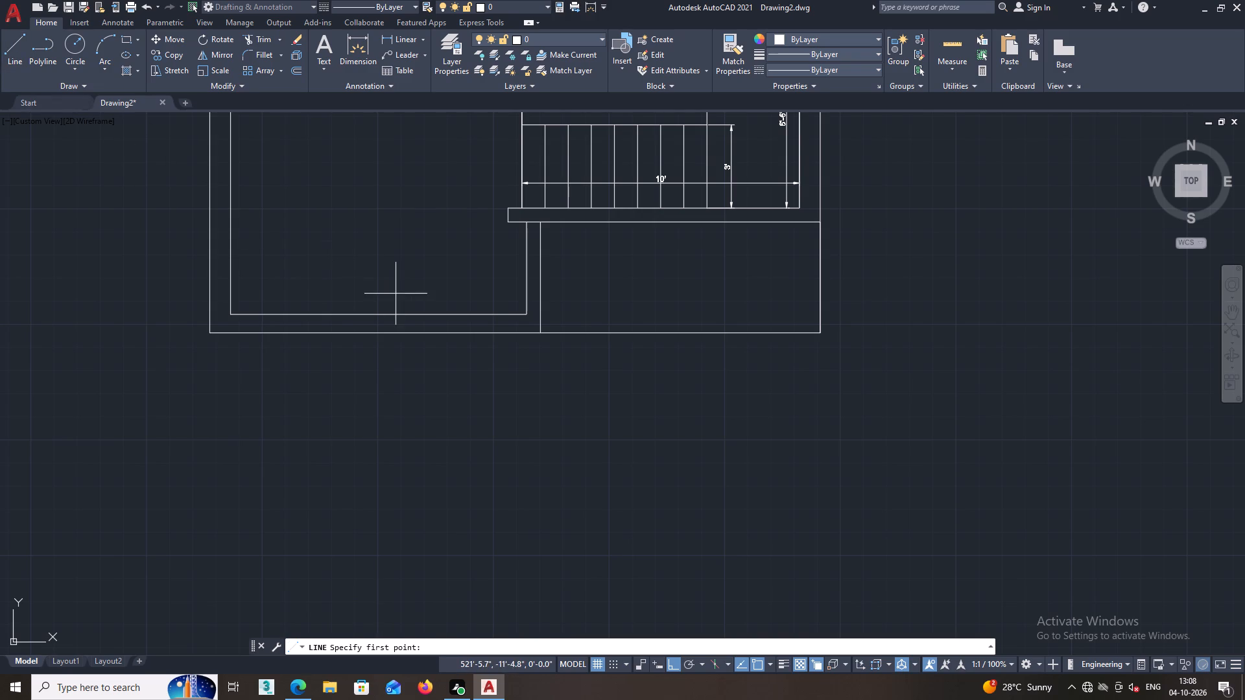
scroll(506, 327, "up", 2)
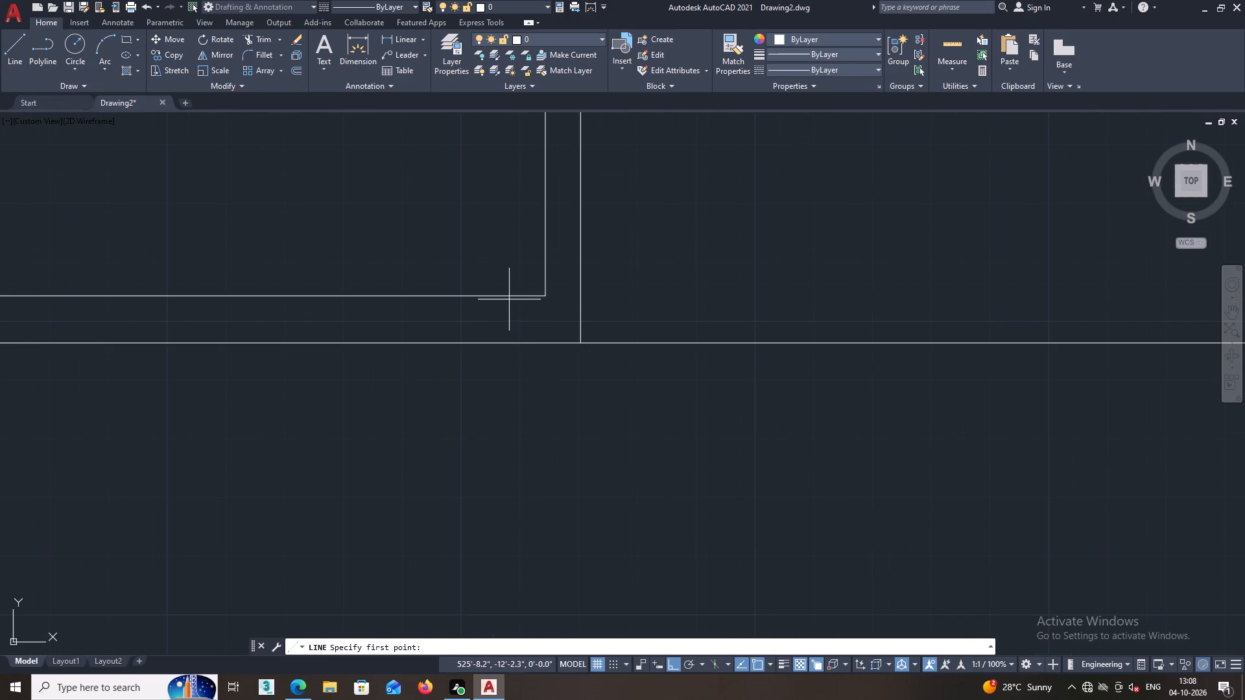
scroll(509, 302, "down", 2)
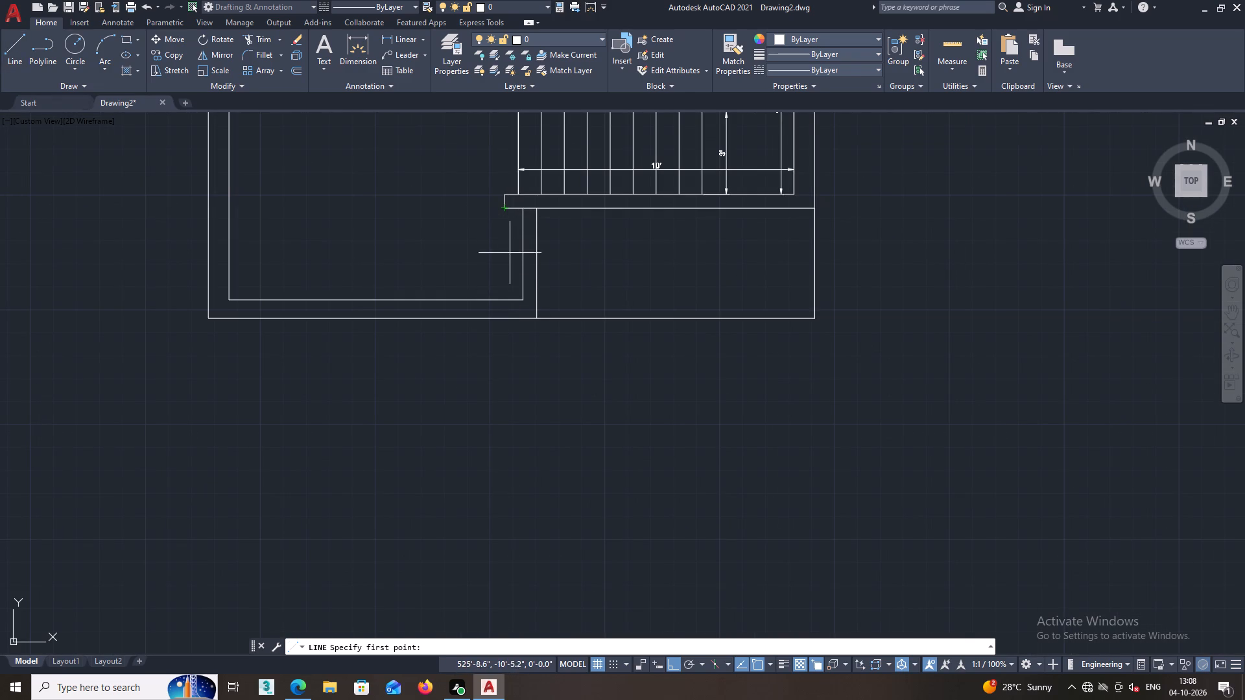
left_click(504, 288)
scroll(501, 319, "up", 2)
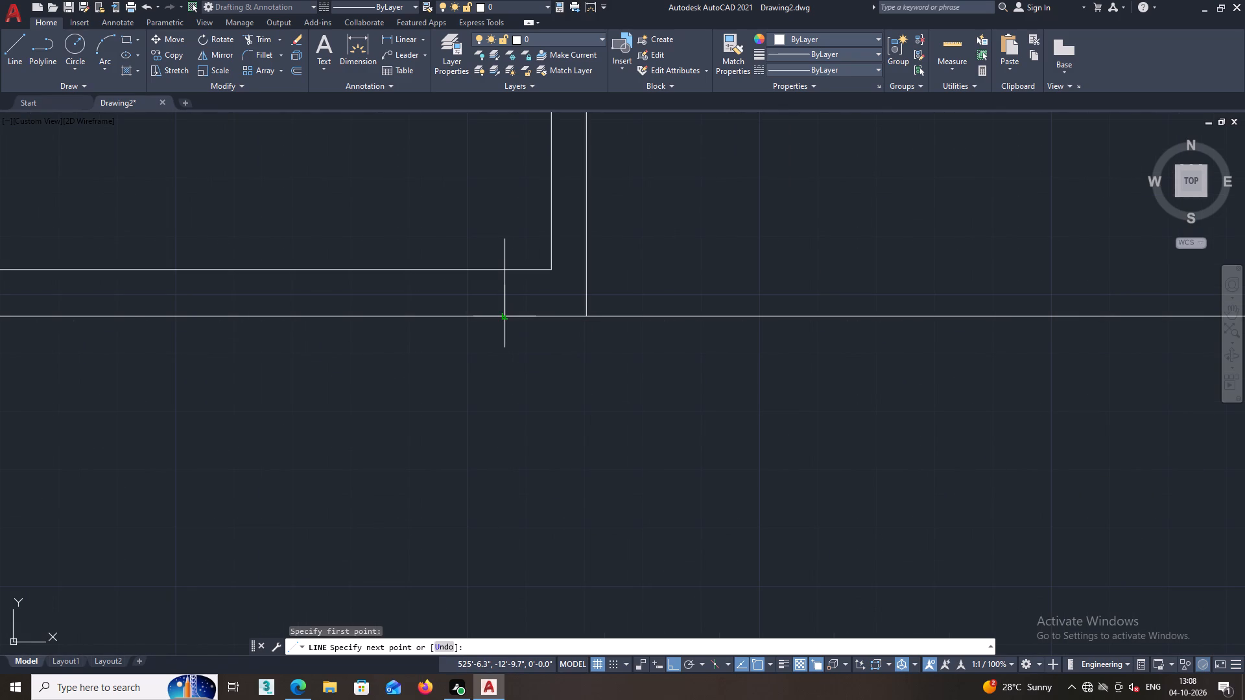
left_click(502, 317)
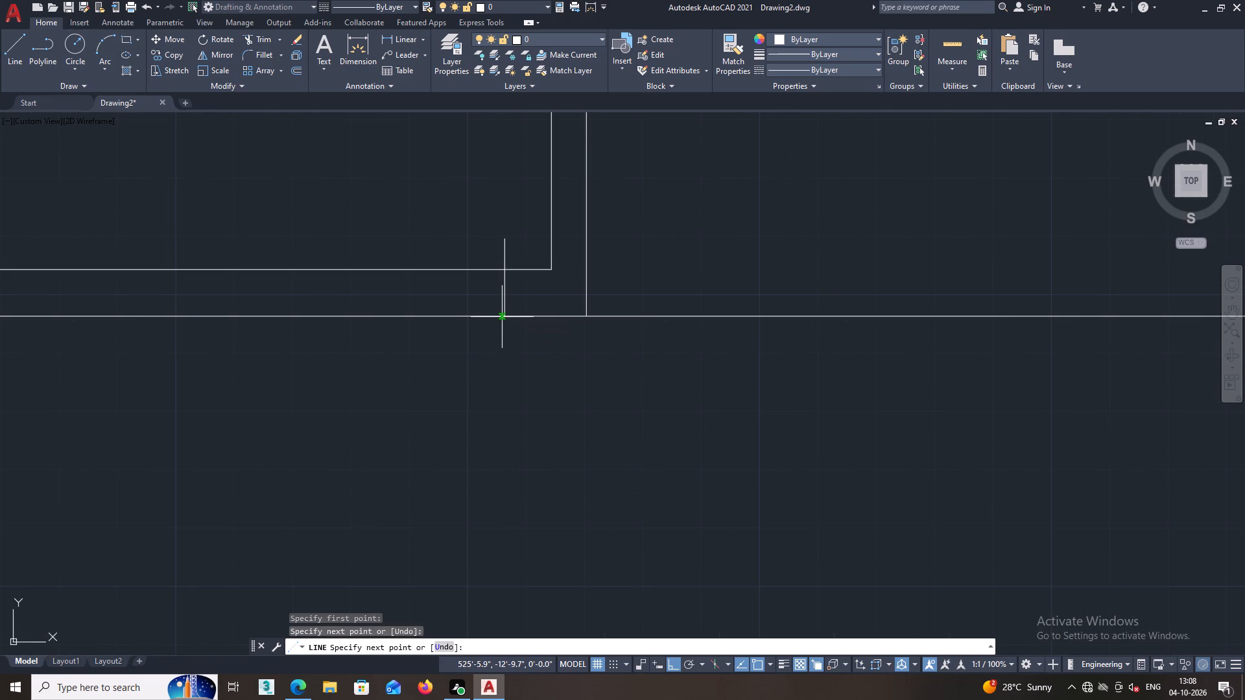
key("space")
Trim the part of the short vertical line that extends above the southern wall's inner face.
type("TR")
key("Return")
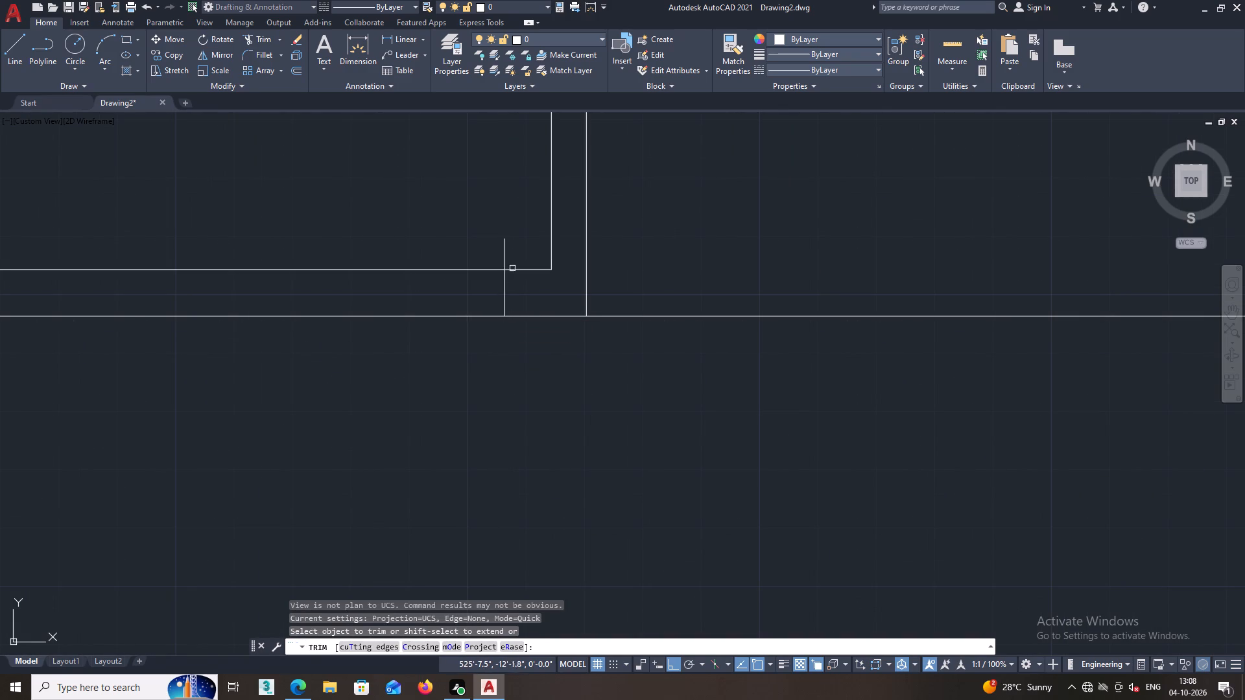
left_click(516, 252)
left_click(502, 255)
Offset the short jamb line in the southern wall 3' to the west to mark the door opening.
scroll(501, 259, "down", 1)
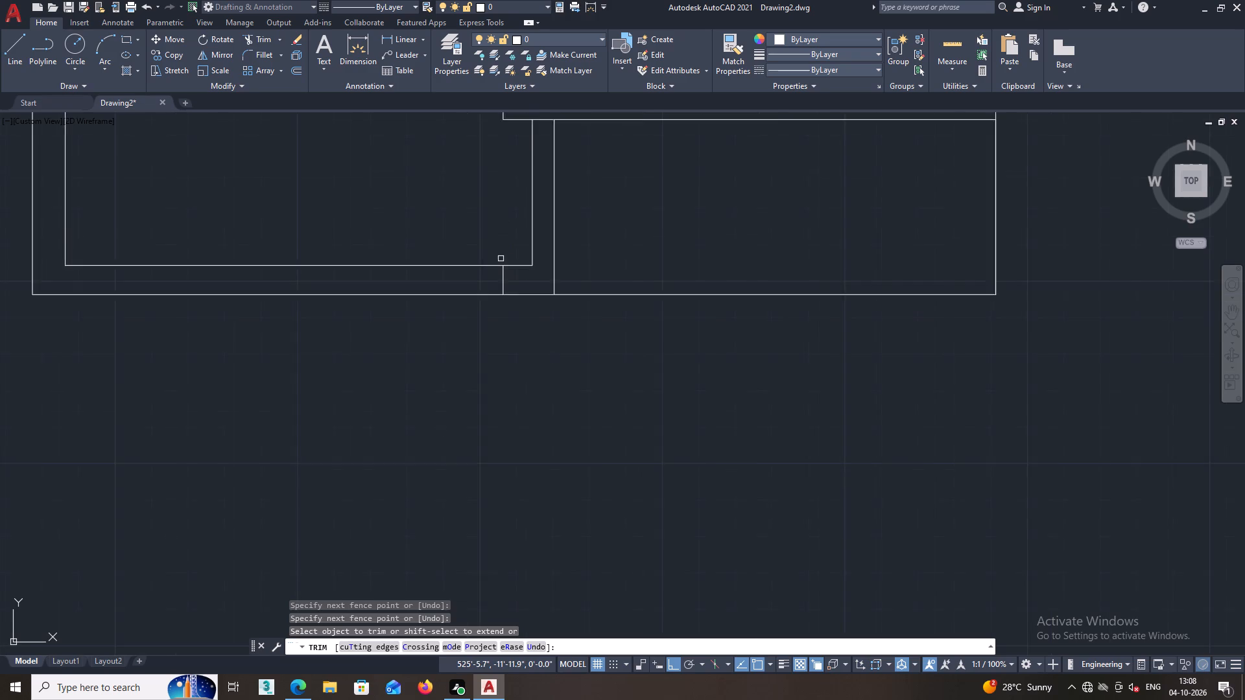
scroll(501, 259, "down", 1)
middle_click_drag(469, 348, 476, 353)
left_click(293, 67)
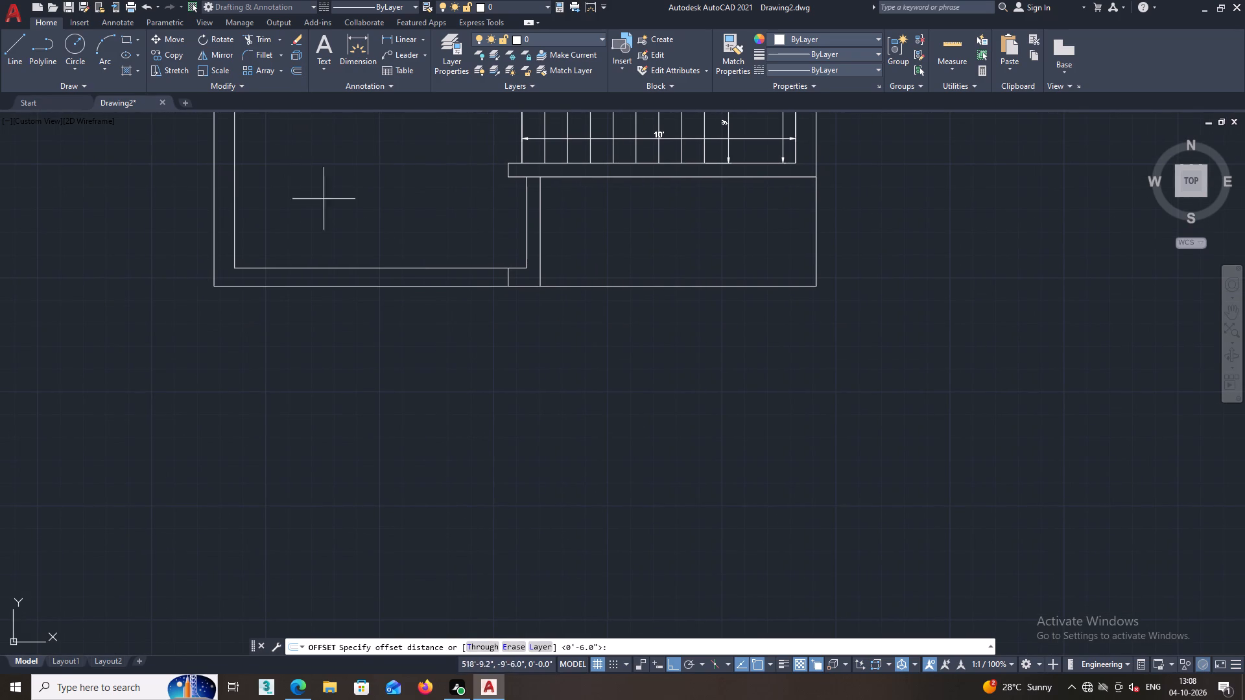
type("3'")
key("Return")
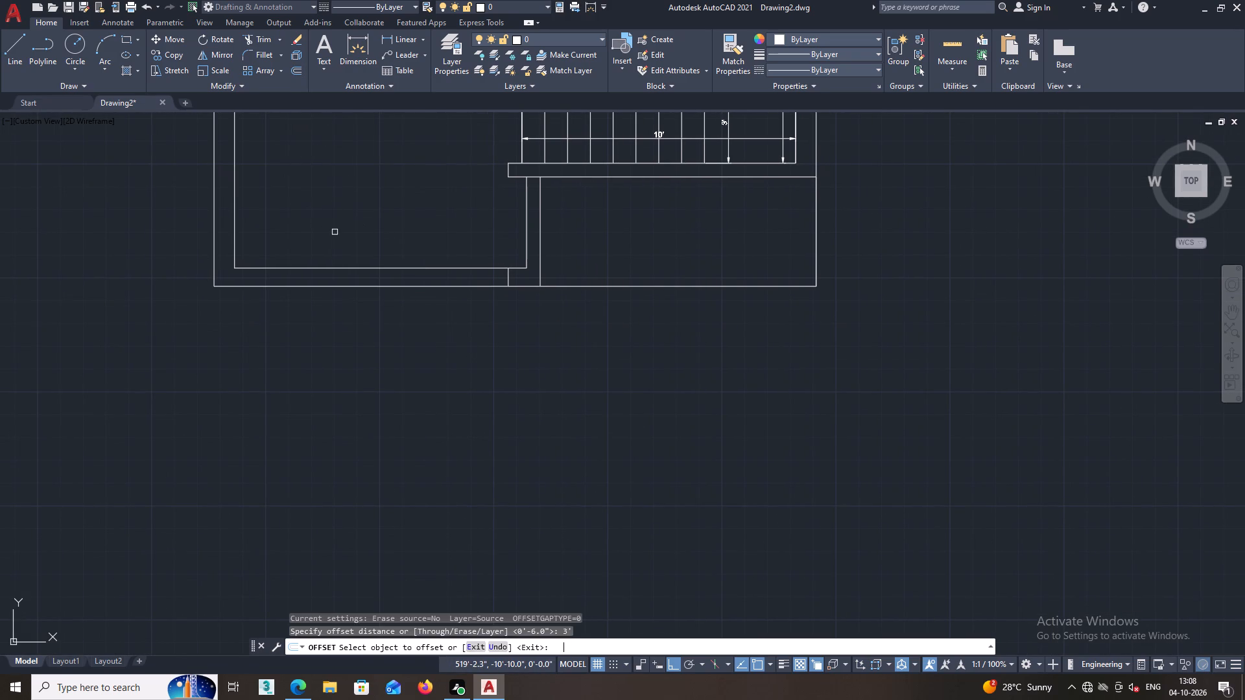
left_click(508, 275)
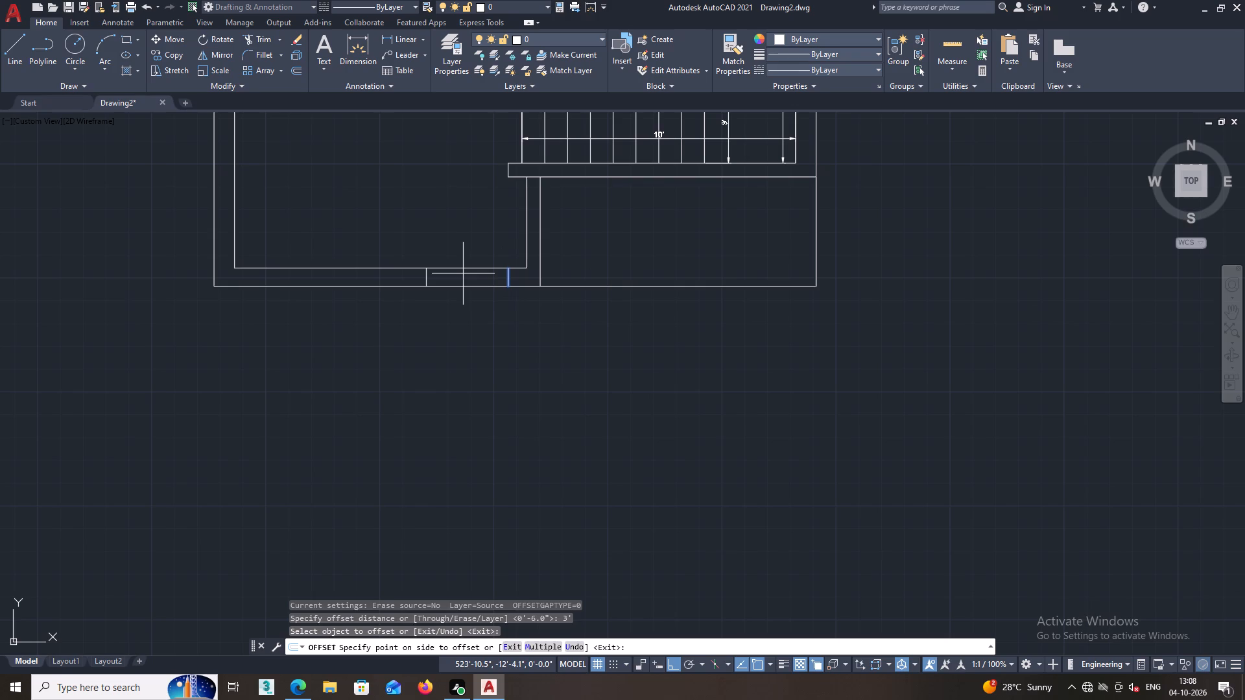
left_click(463, 274)
middle_click_drag(450, 199, 497, 360)
scroll(453, 231, "down", 1)
key("space")
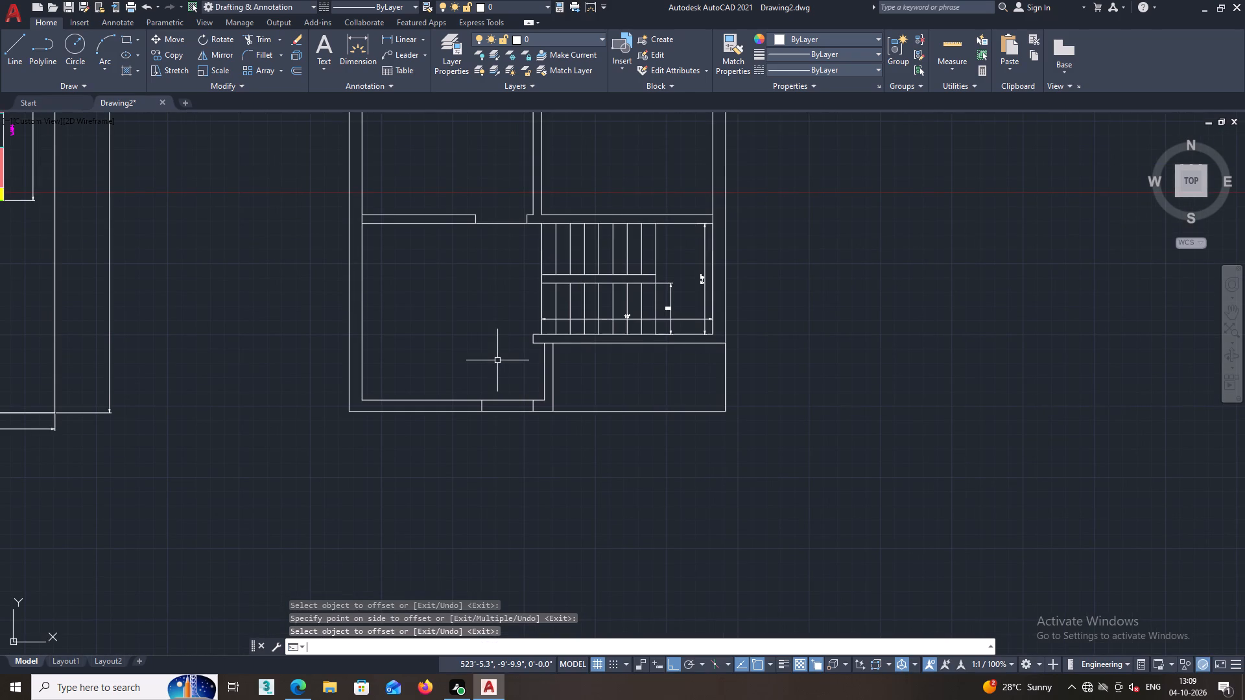
Trim the southern wall's inner face line between the two jamb lines of the 3' door opening.
type("TR")
key("Return")
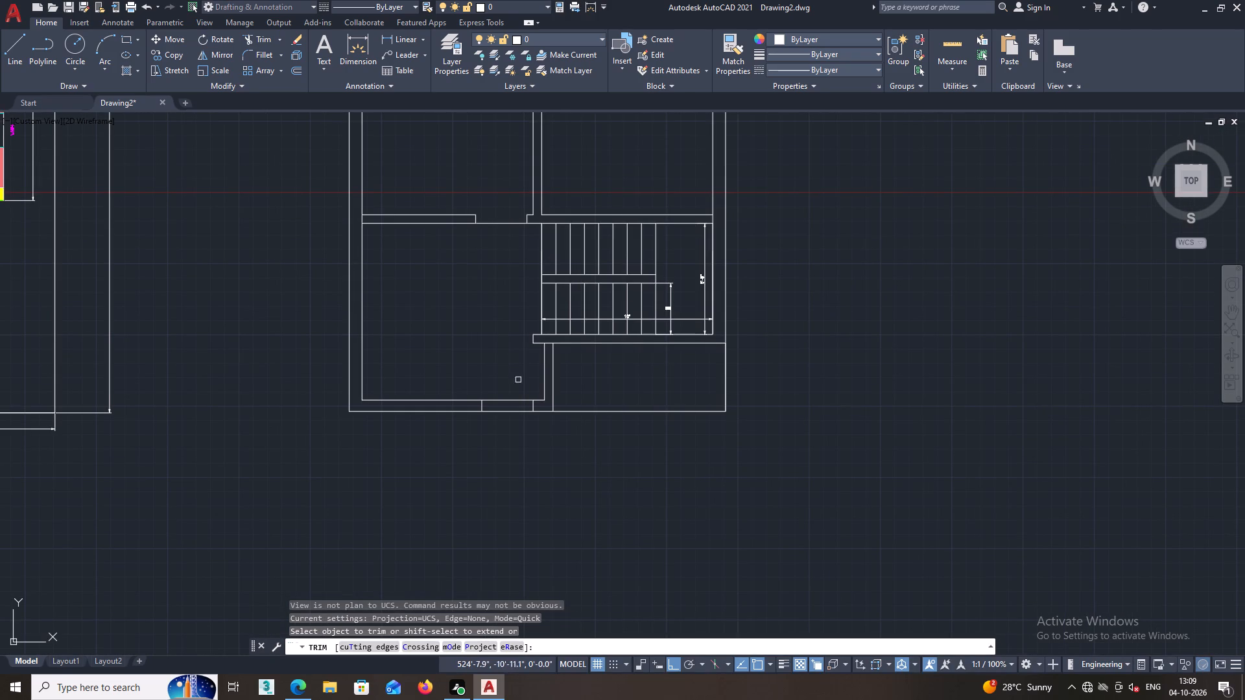
left_click(508, 401)
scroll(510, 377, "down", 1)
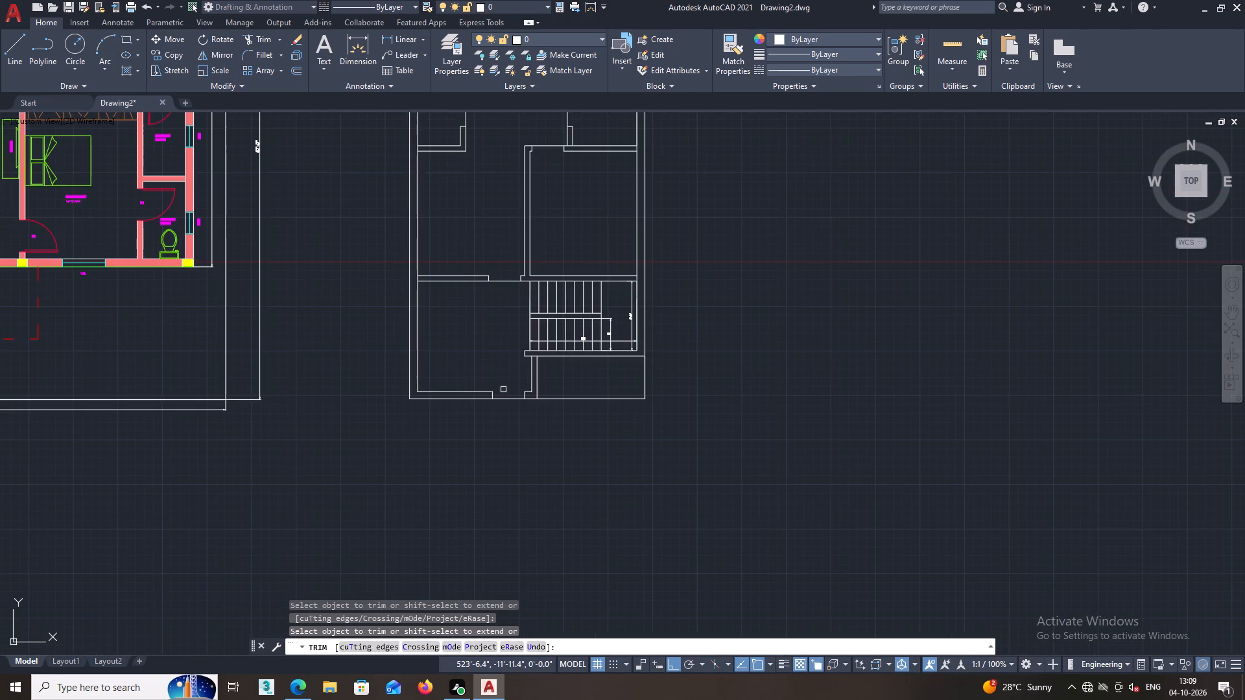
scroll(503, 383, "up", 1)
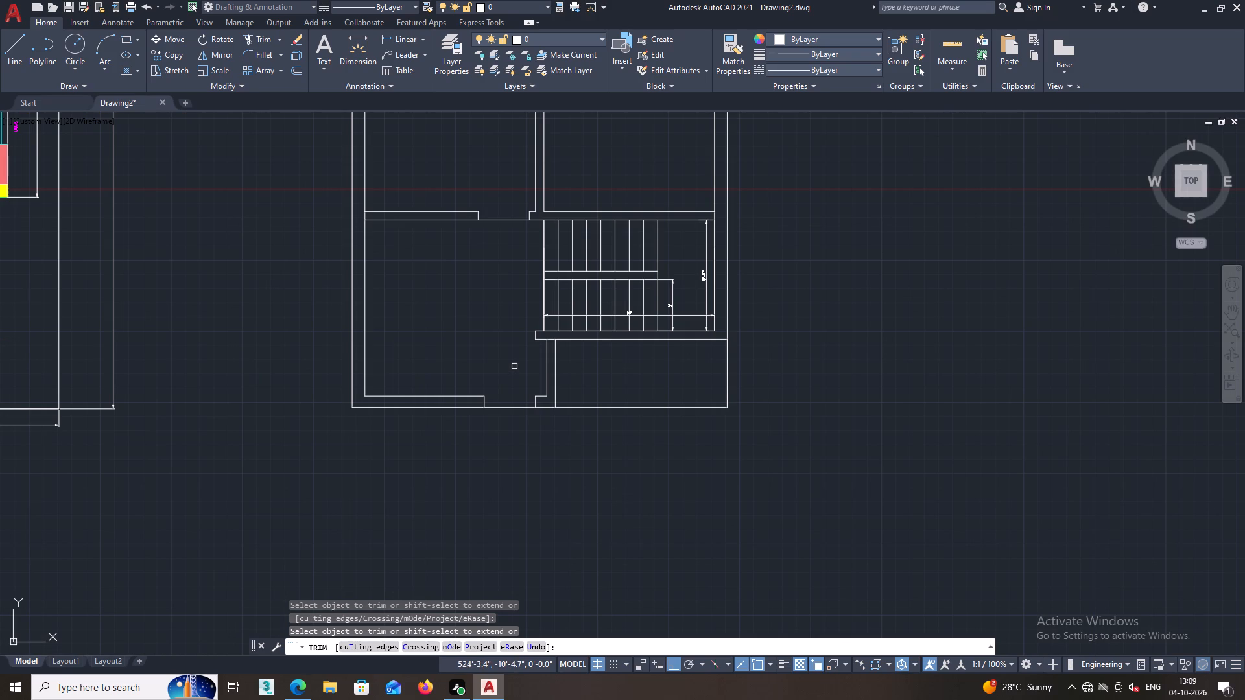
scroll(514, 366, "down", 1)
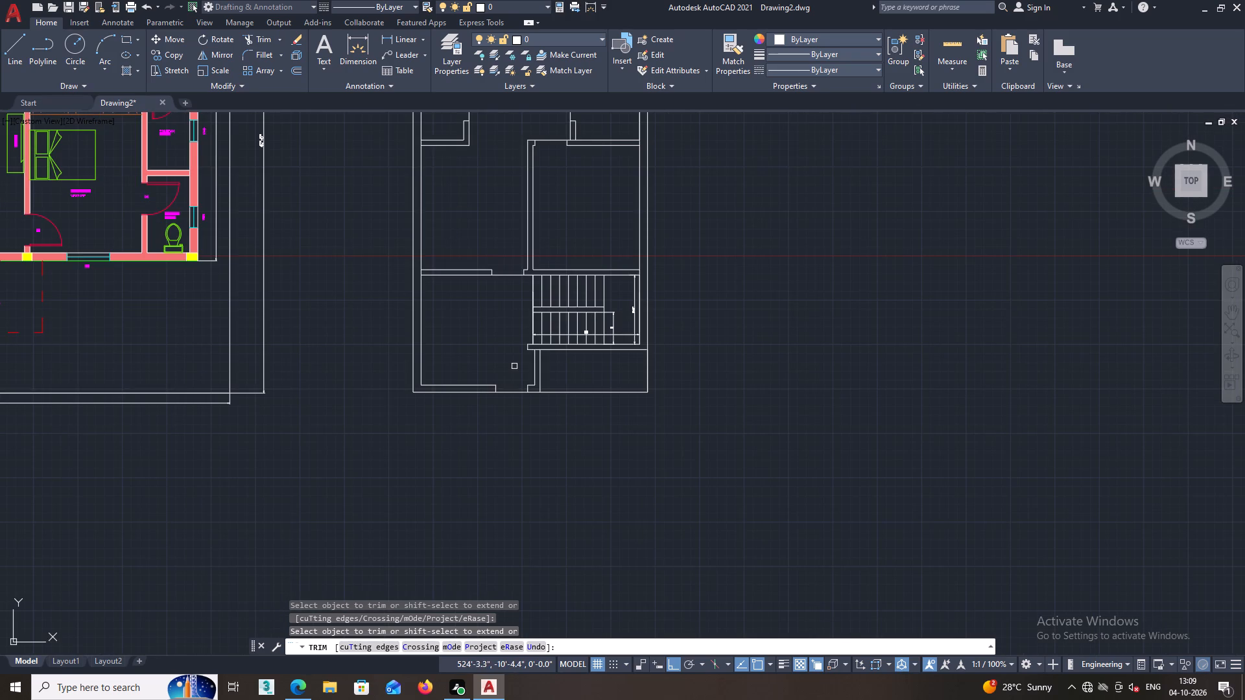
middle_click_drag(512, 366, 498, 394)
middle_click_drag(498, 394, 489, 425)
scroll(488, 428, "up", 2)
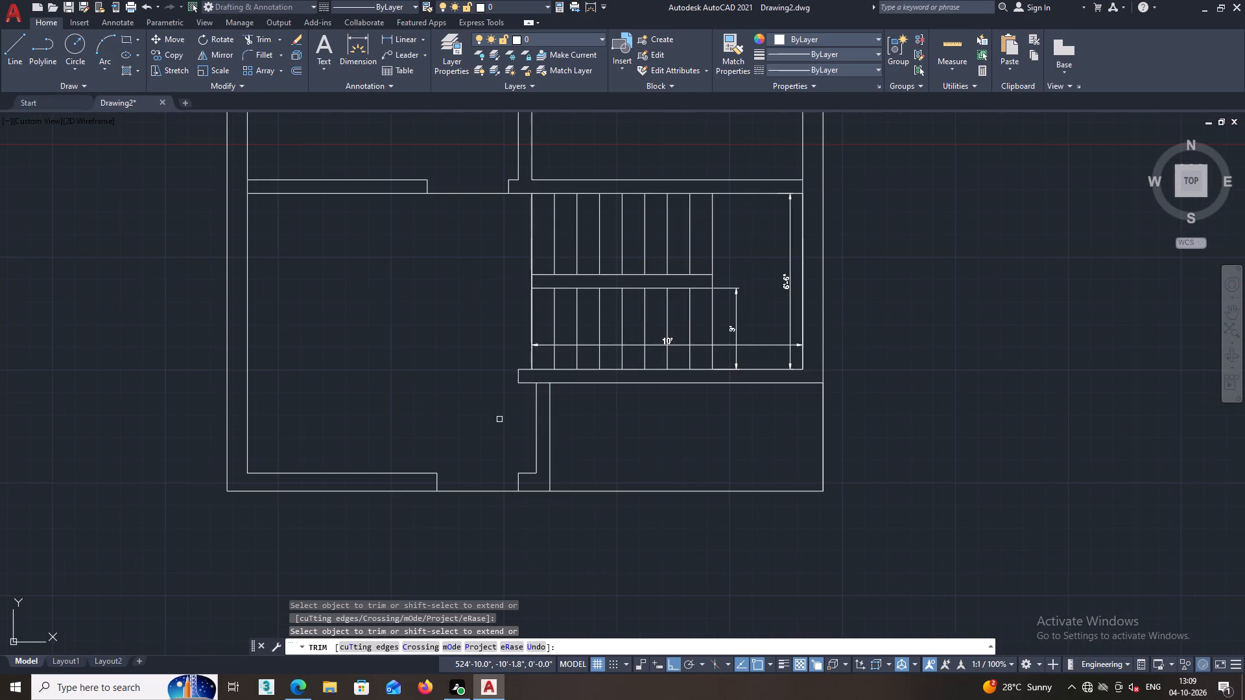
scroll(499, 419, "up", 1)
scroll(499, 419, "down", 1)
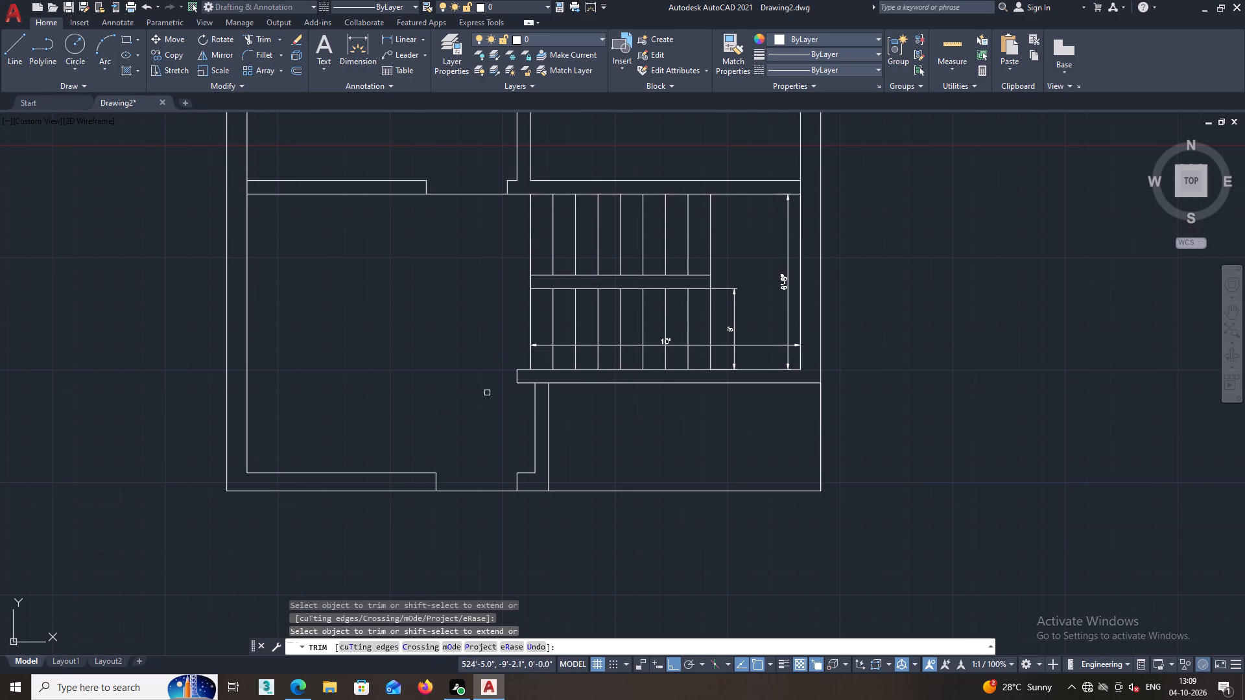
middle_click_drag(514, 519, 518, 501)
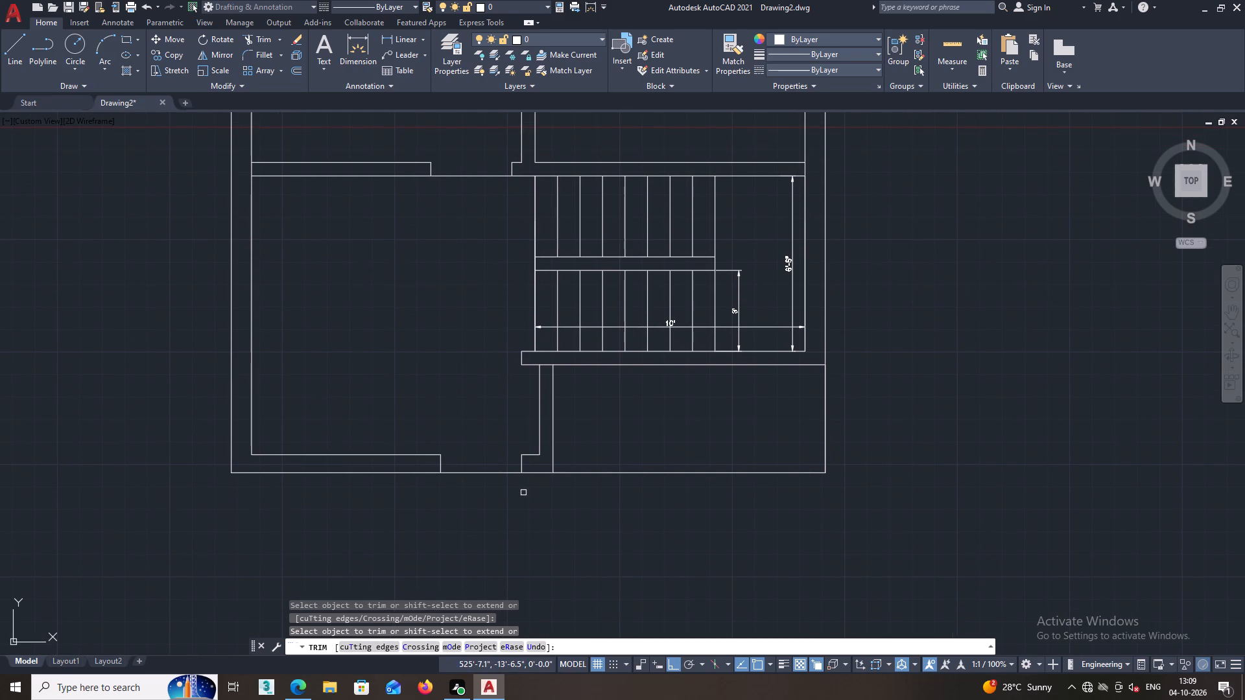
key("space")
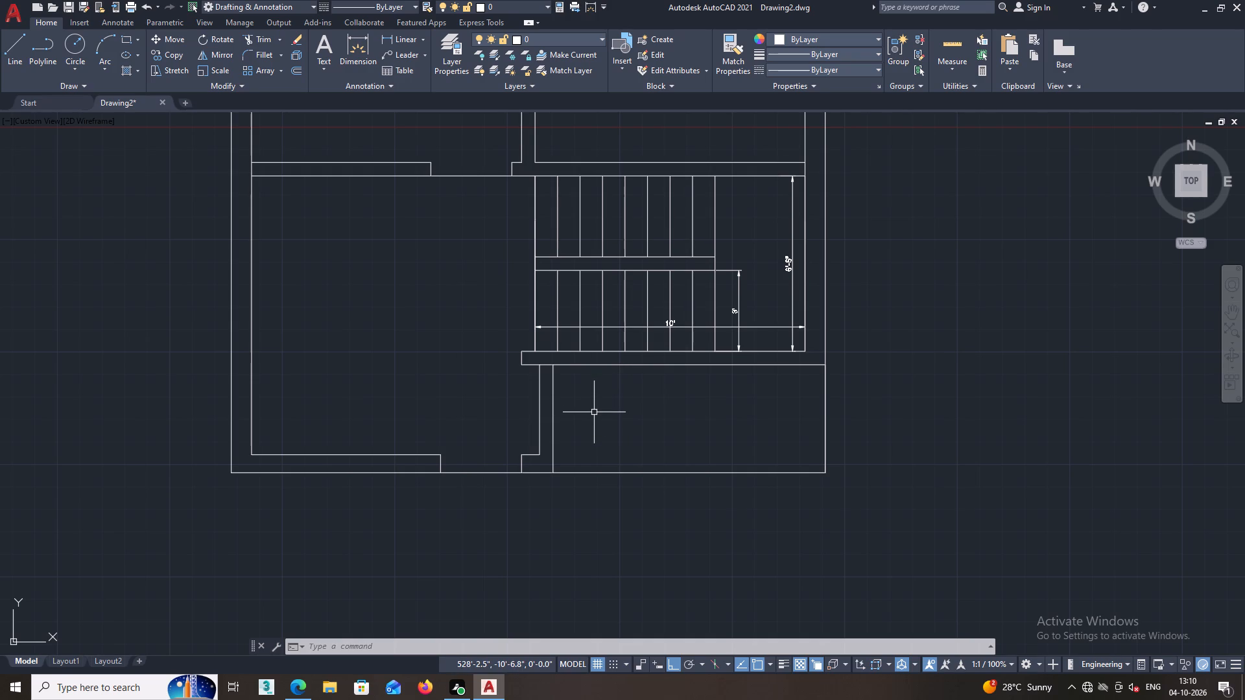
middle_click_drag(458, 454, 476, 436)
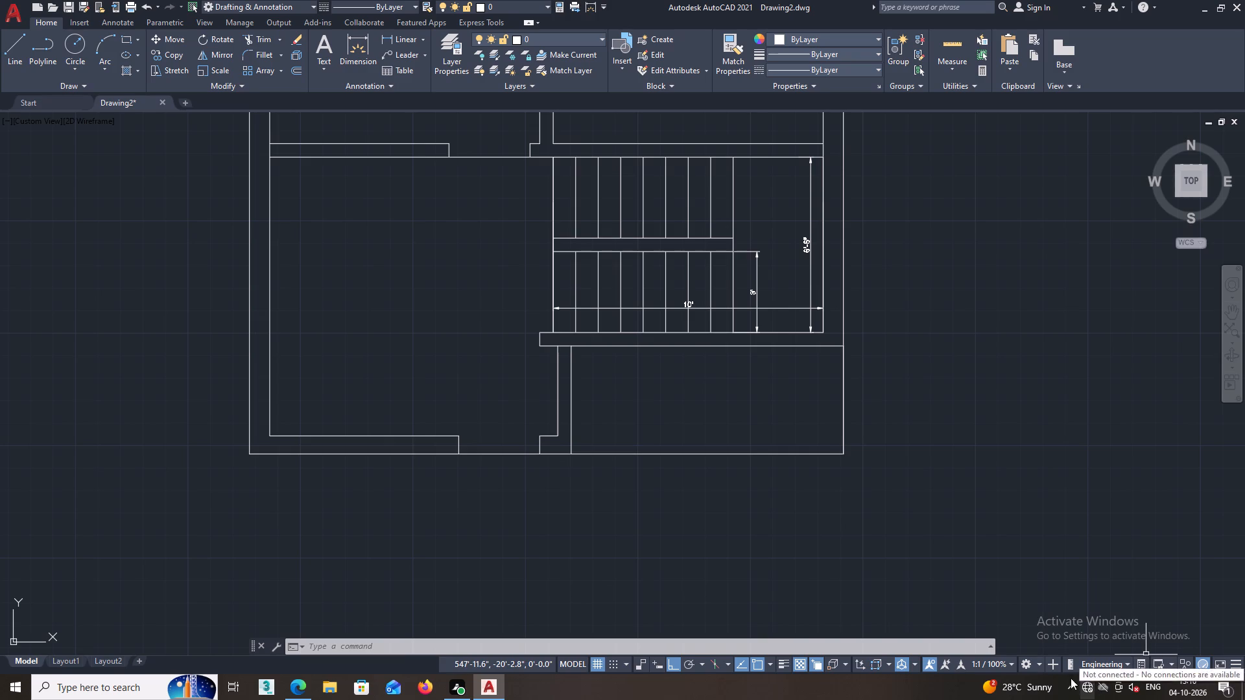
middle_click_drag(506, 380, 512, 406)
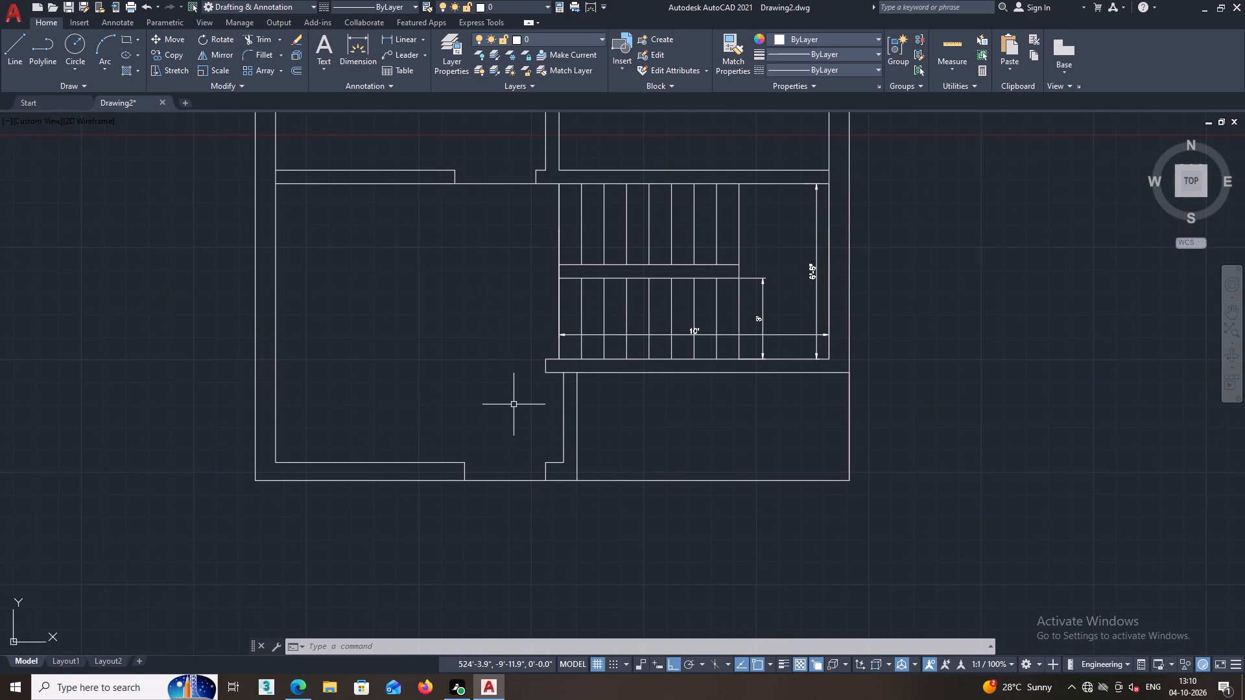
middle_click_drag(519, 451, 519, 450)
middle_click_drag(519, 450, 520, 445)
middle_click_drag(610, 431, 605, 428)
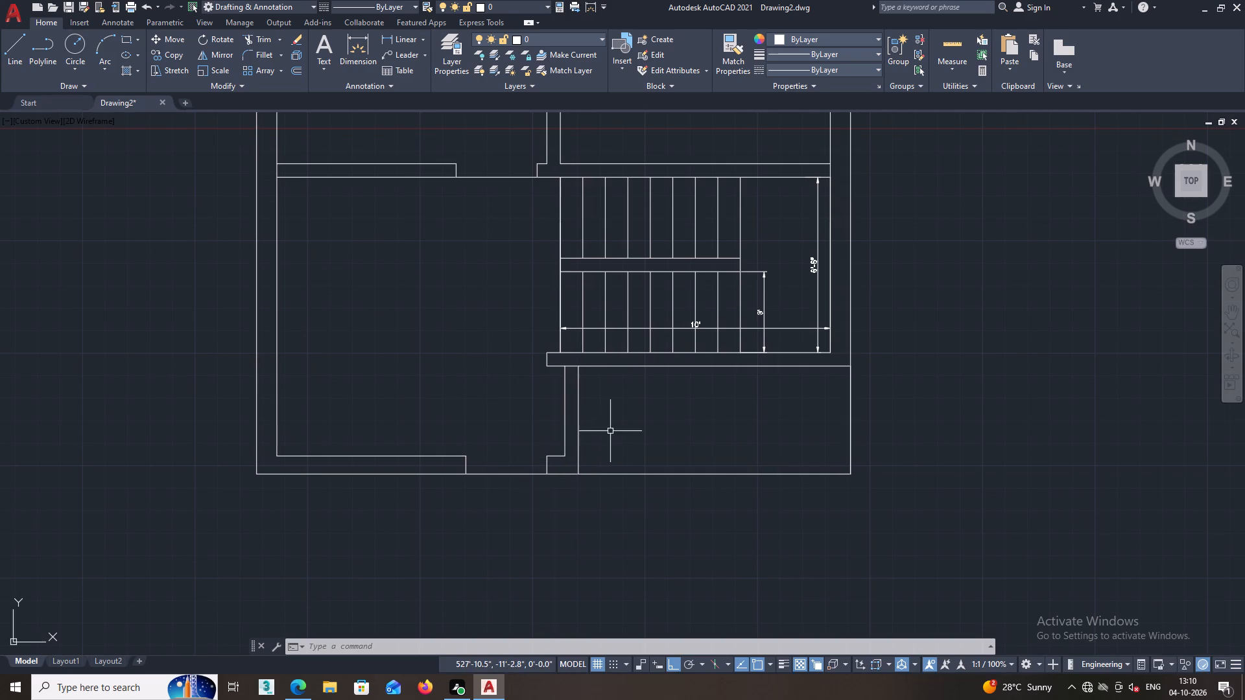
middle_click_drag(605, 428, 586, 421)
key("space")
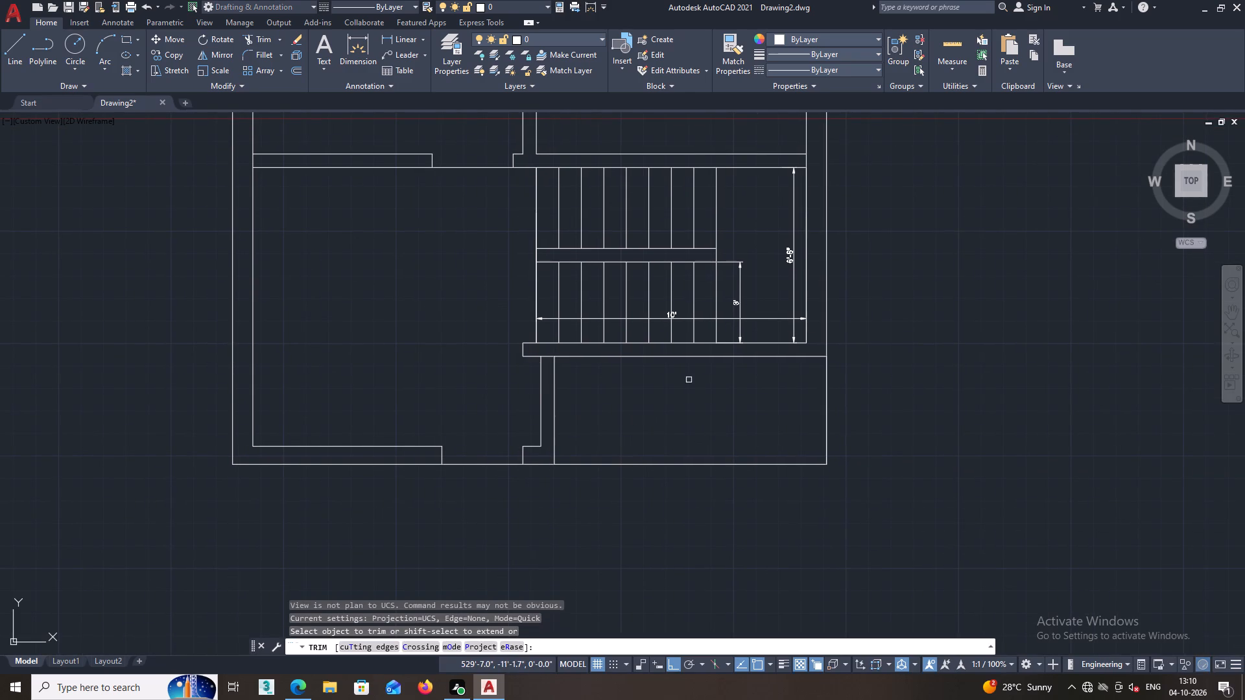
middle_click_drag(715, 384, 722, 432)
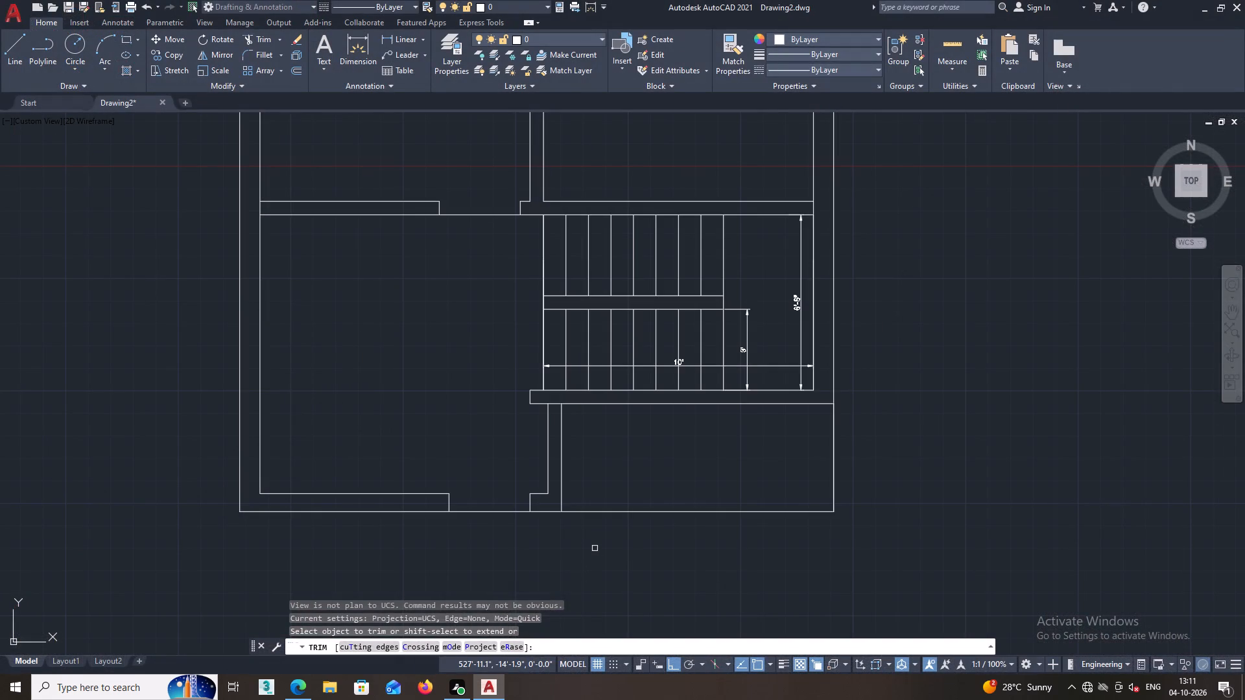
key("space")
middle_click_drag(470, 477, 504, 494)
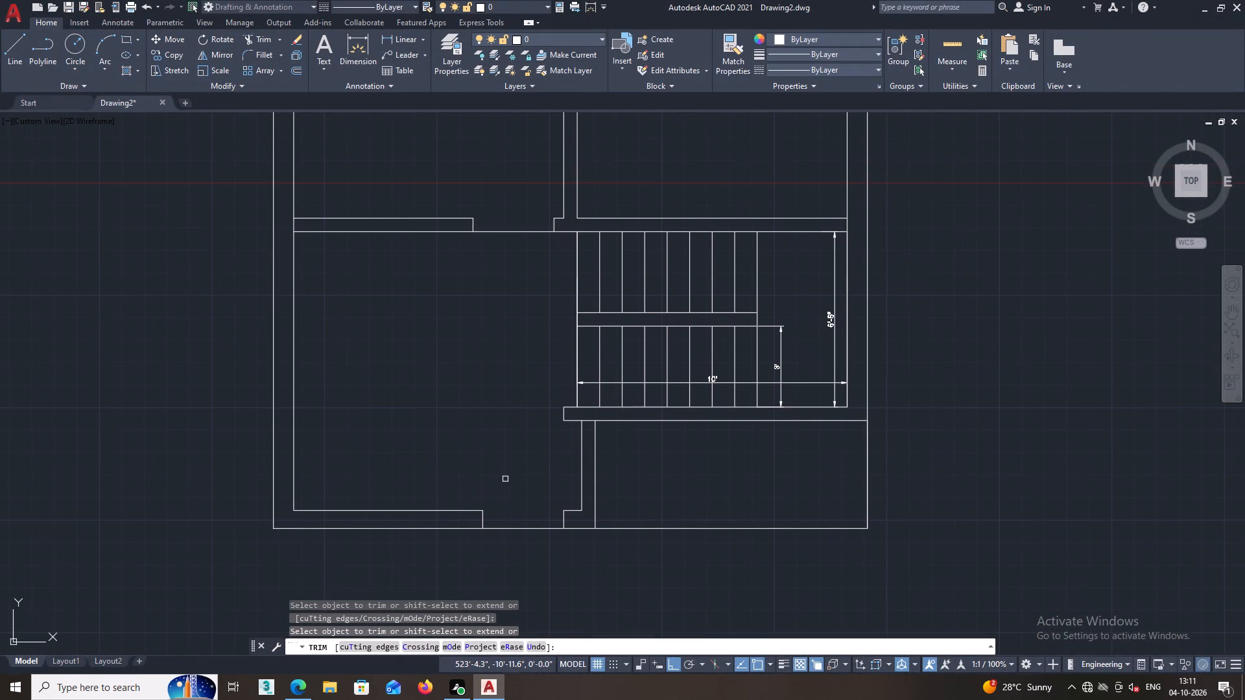
Draw a short vertical jamb line across the northern outer wall, just west of the partition between the two northern rooms.
middle_click_drag(492, 447, 542, 549)
middle_click_drag(507, 493, 520, 513)
scroll(512, 502, "down", 1)
middle_click_drag(512, 494, 528, 546)
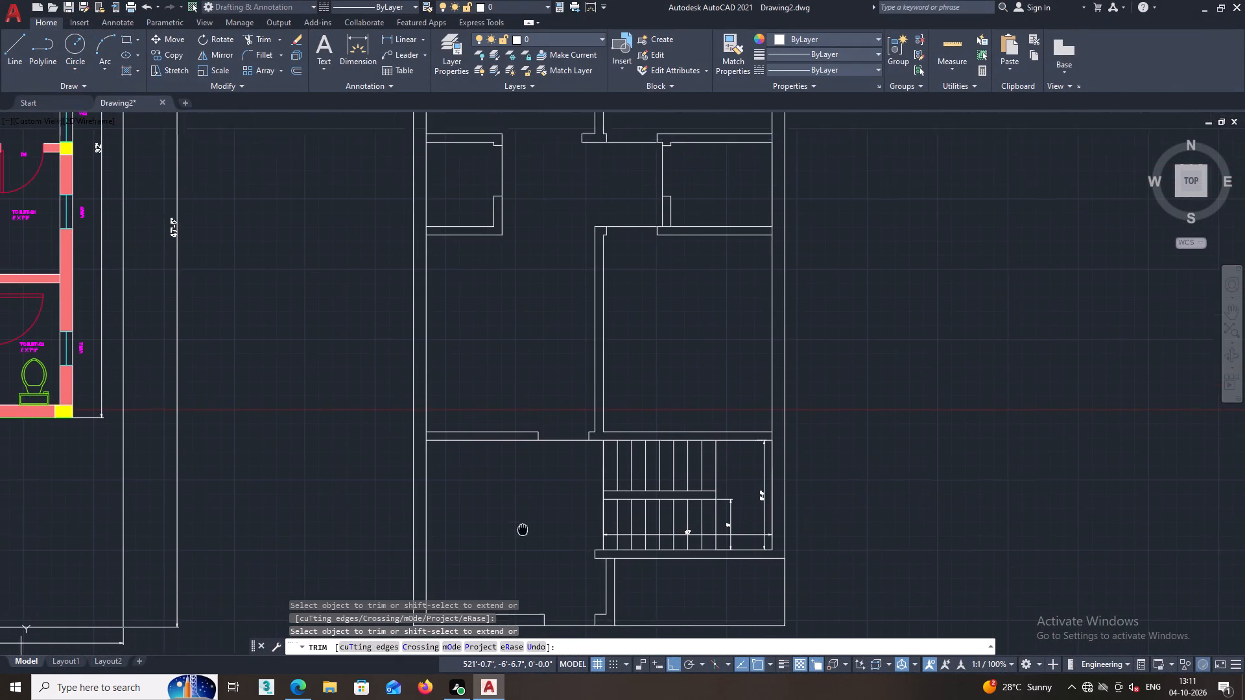
middle_click_drag(528, 546, 528, 550)
middle_click_drag(494, 398, 529, 584)
scroll(494, 399, "down", 1)
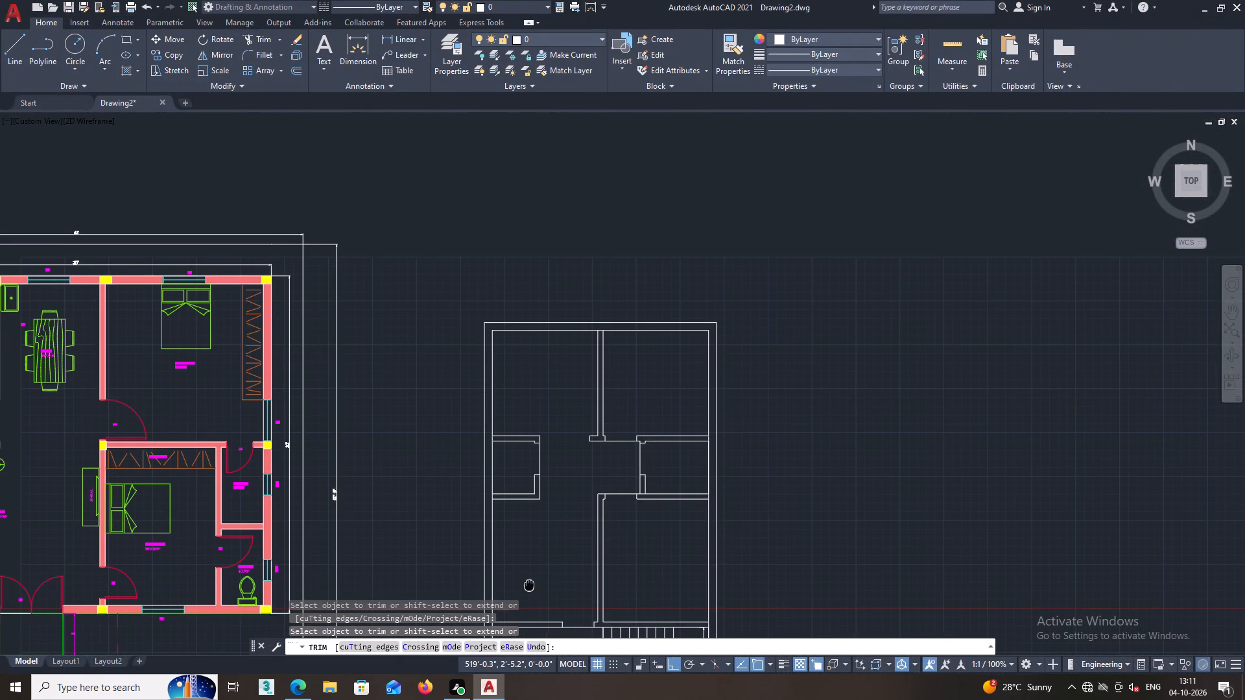
middle_click_drag(529, 584, 522, 598)
scroll(525, 410, "up", 1)
middle_click_drag(527, 401, 484, 496)
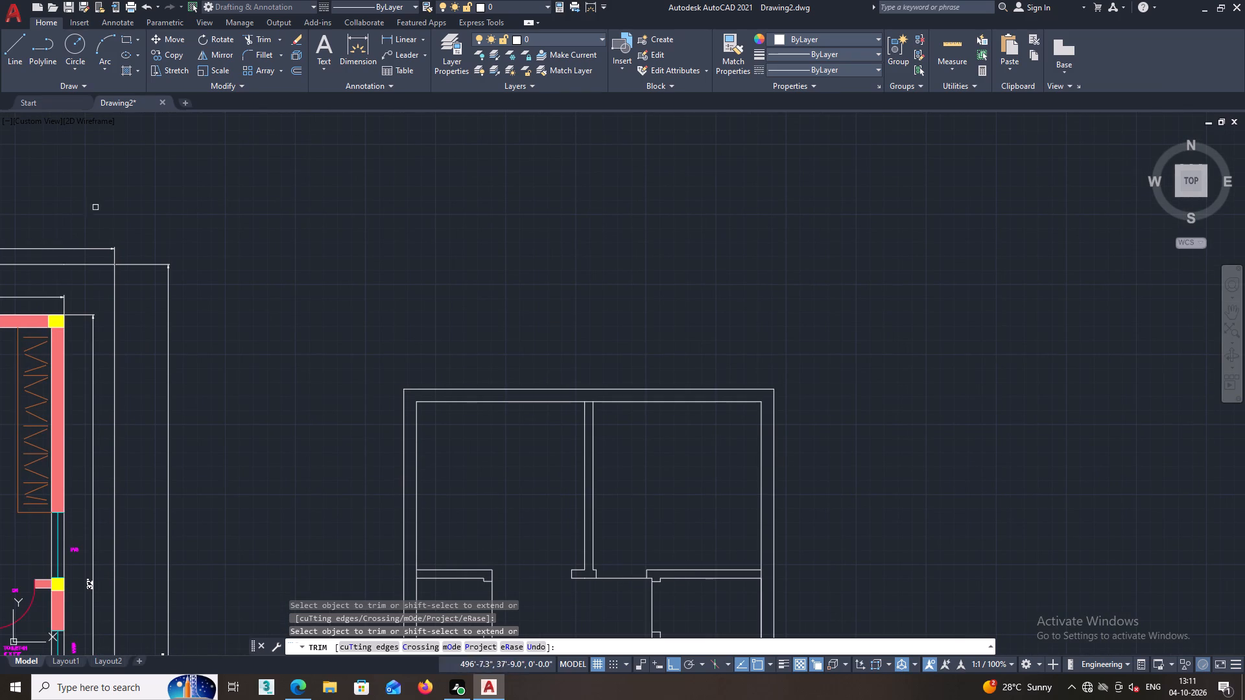
left_click(19, 36)
scroll(597, 353, "up", 1)
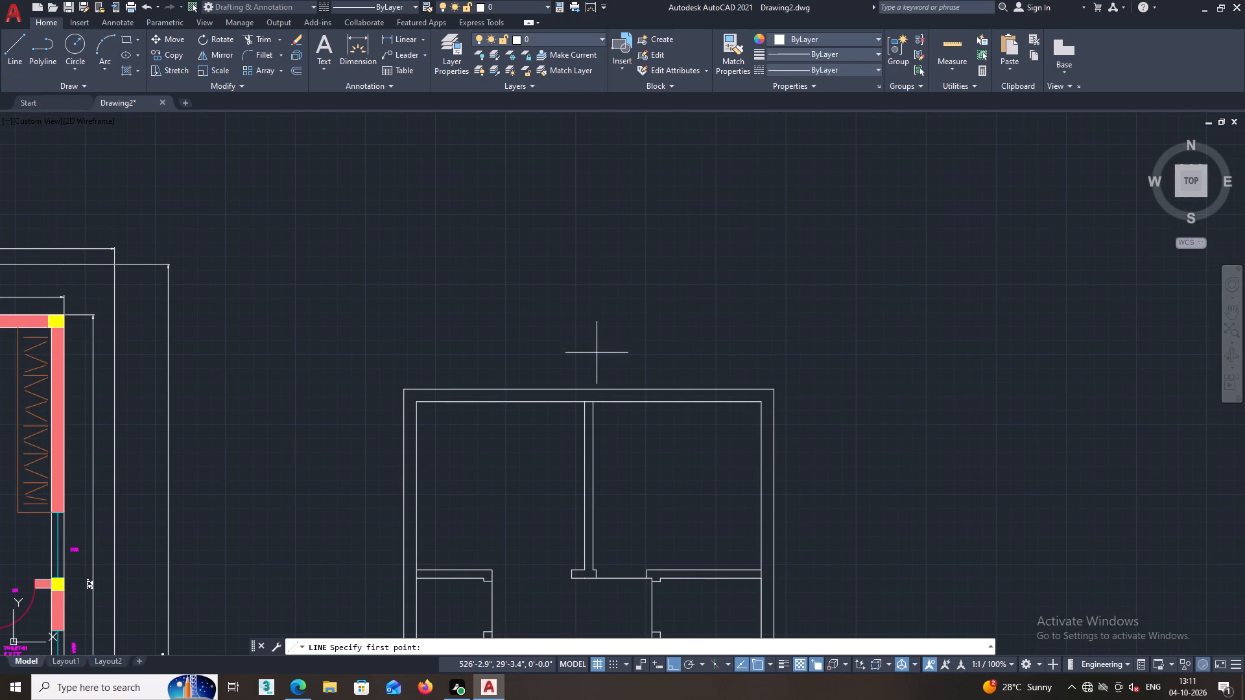
scroll(567, 437, "up", 2)
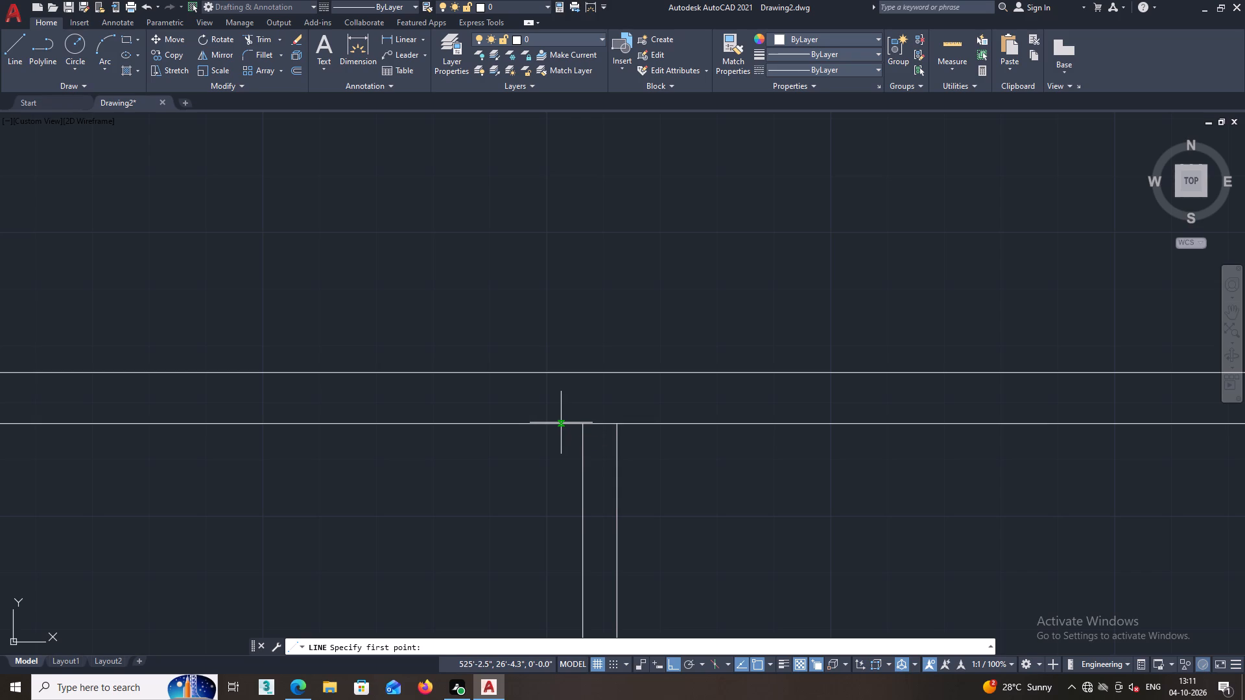
left_click(560, 423)
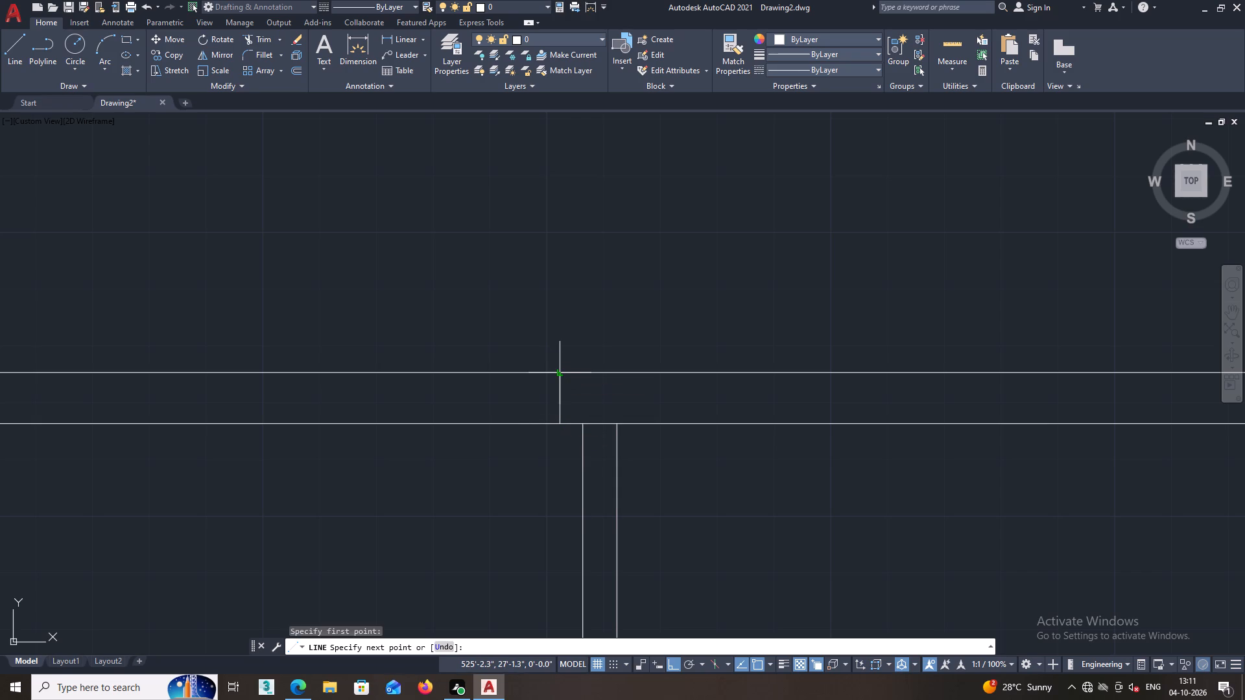
left_click(560, 373)
key("space")
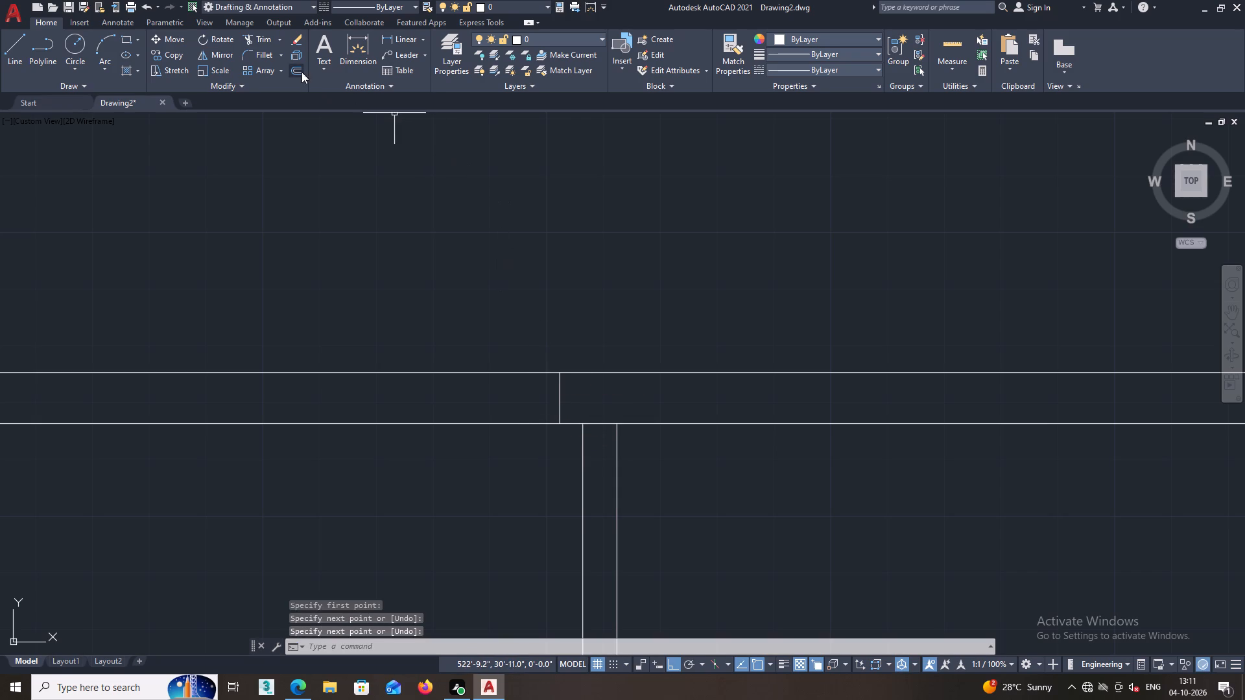
Offset the jamb line in the northern wall 2' to the west to mark the window opening.
left_click(297, 67)
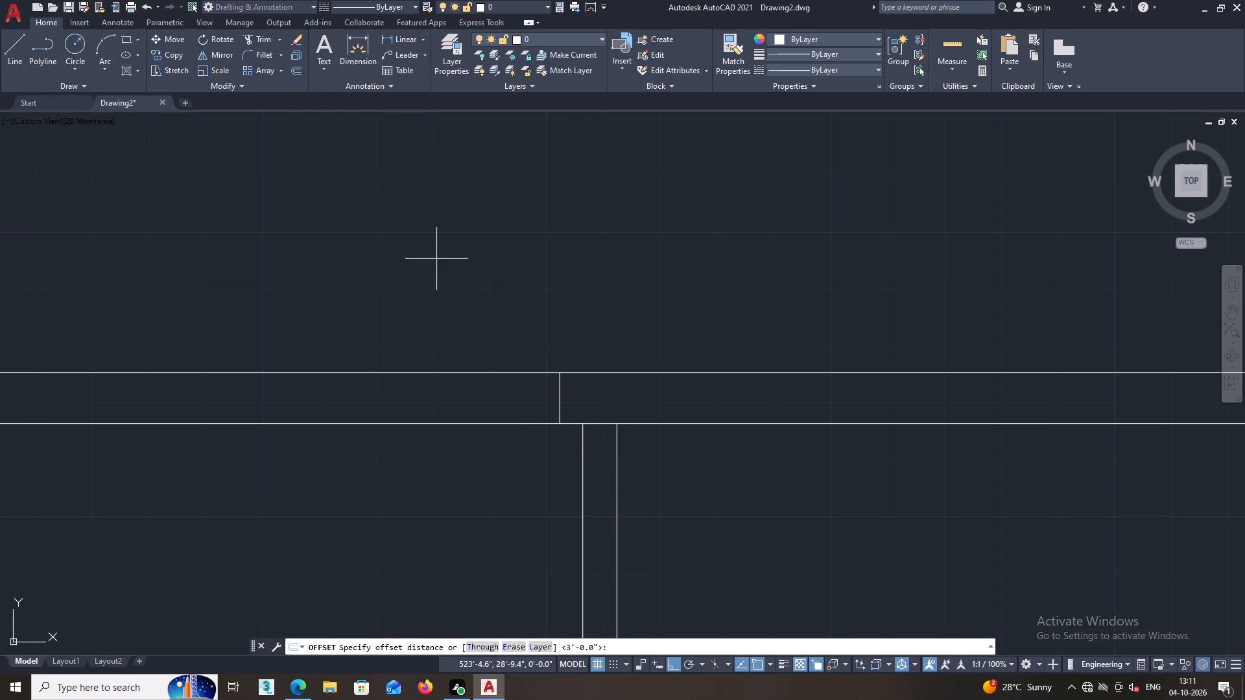
type("2'")
key("Return")
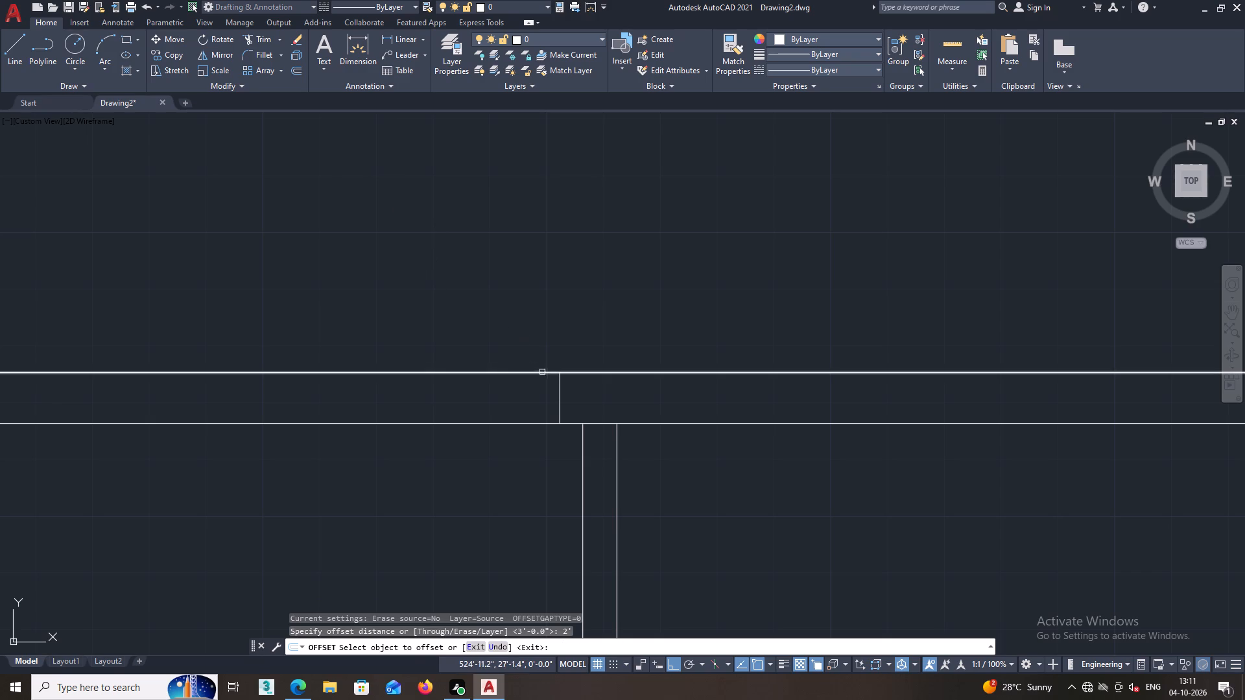
left_click(559, 397)
left_click(478, 397)
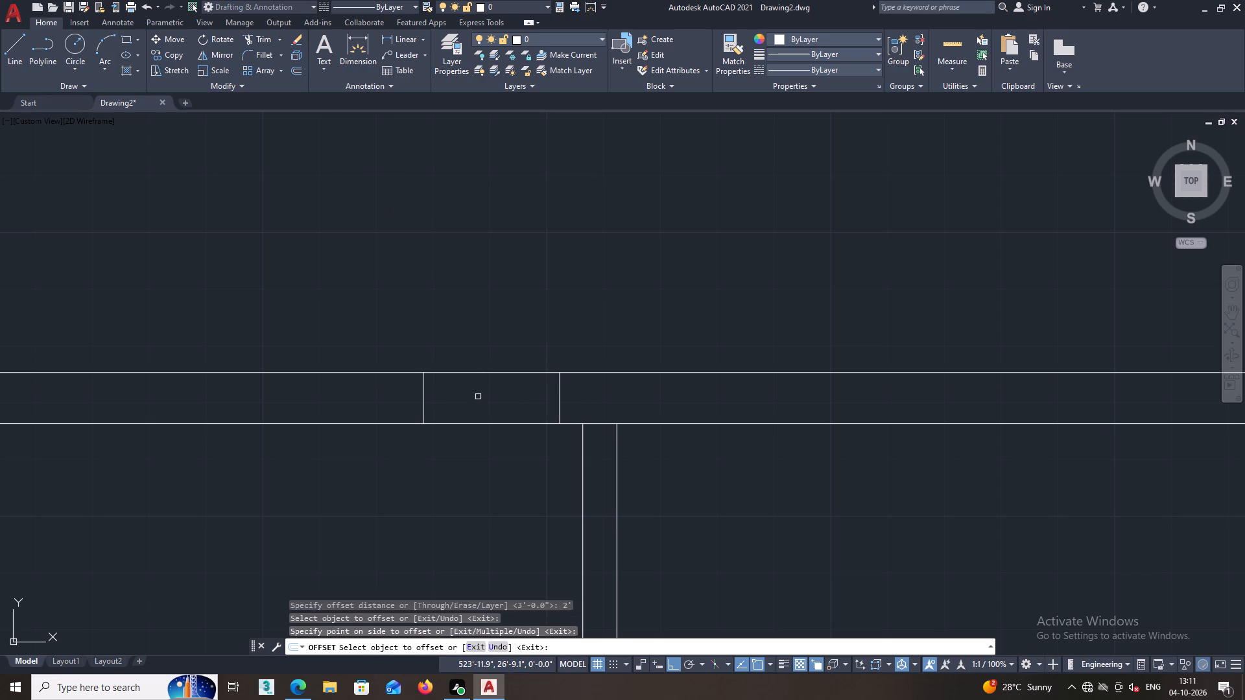
Draw a horizontal line along the northern wall's centre, joining the midpoints of the two window jamb lines.
left_click(19, 39)
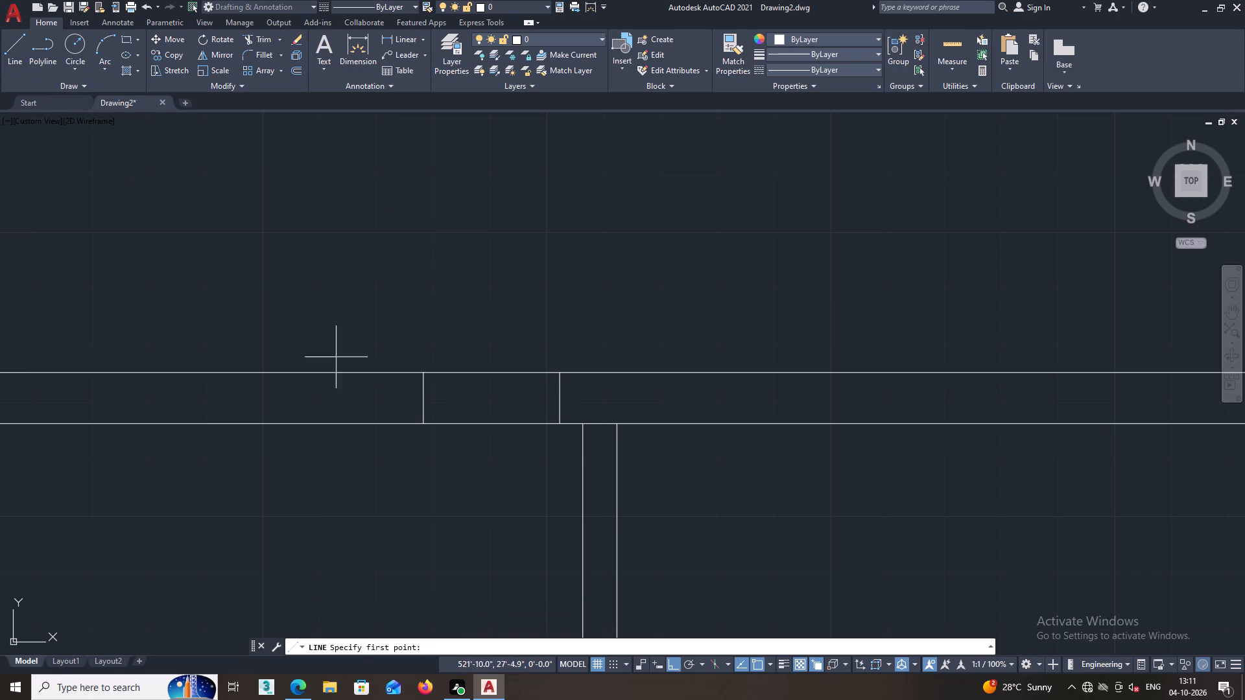
left_click(423, 397)
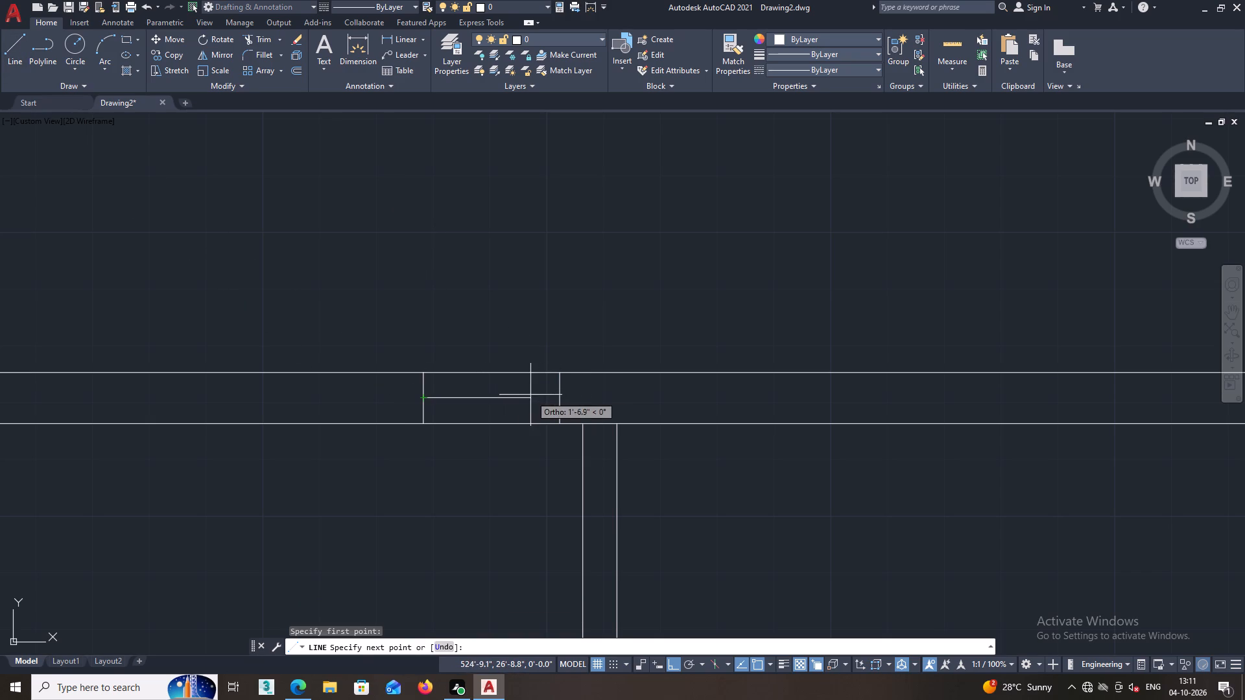
left_click(562, 399)
key("space")
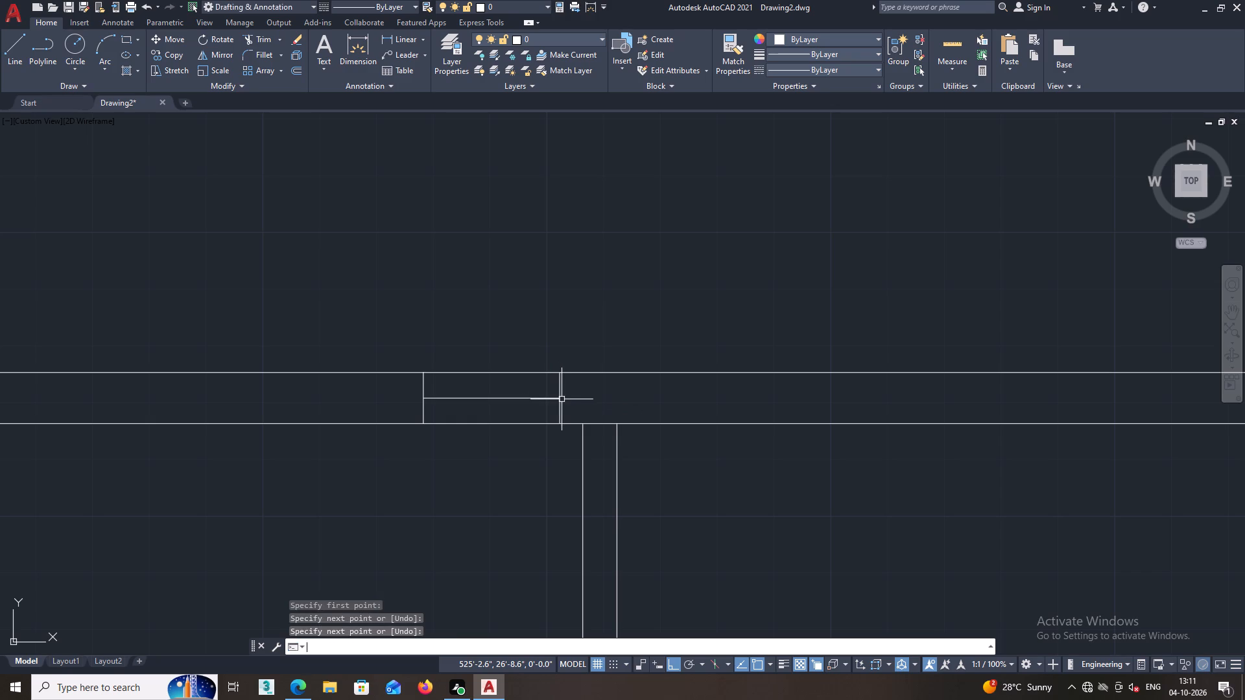
Draw a short horizontal jamb line across the western outer wall, a little south of the northwestern room's inner corner.
scroll(562, 407, "down", 2)
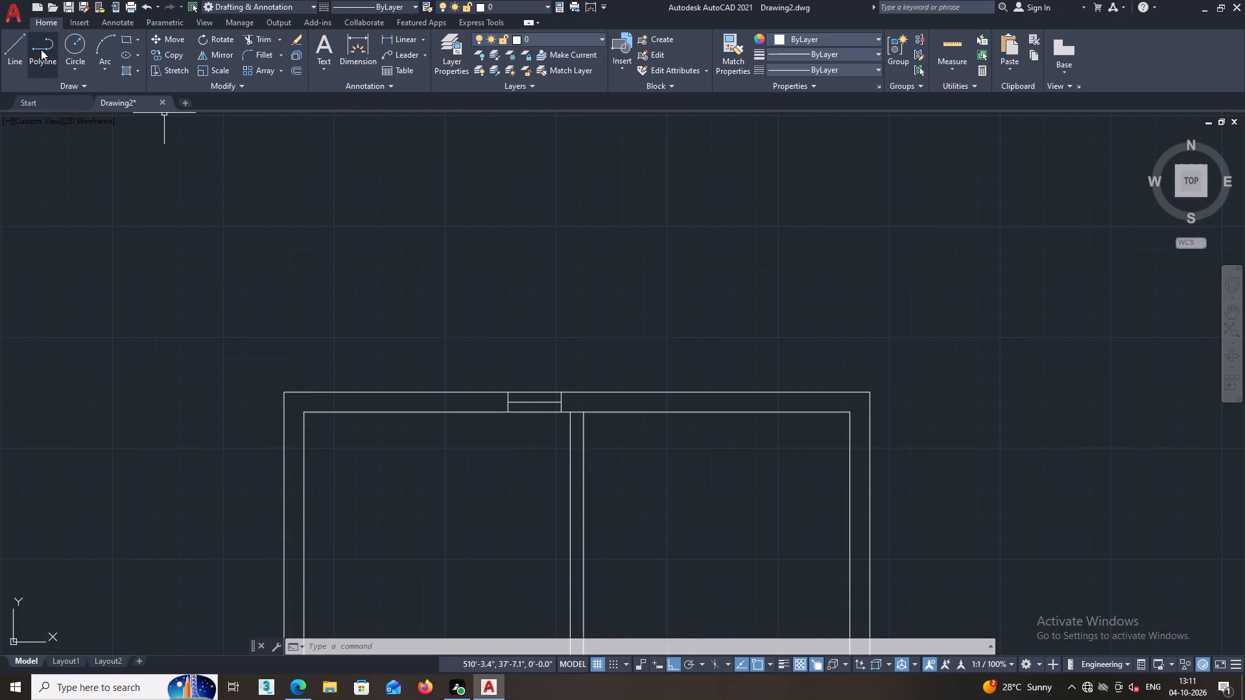
left_click(23, 44)
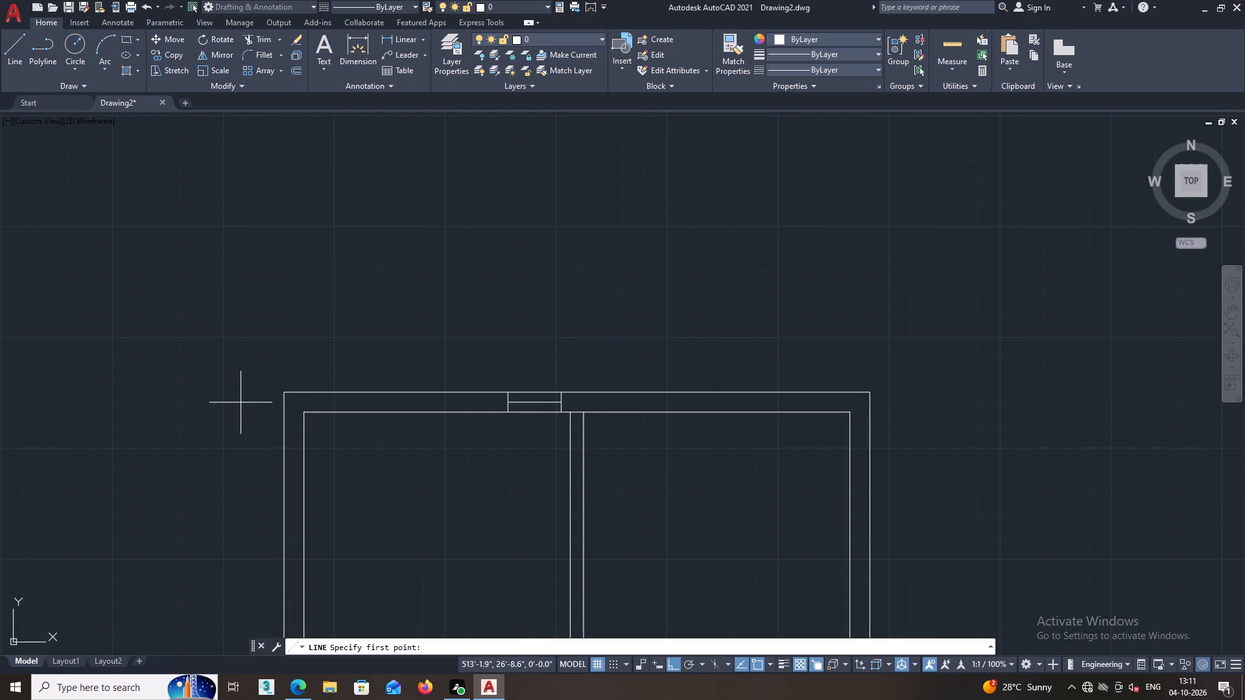
middle_click_drag(241, 403, 312, 352)
scroll(312, 352, "down", 1)
scroll(381, 406, "up", 1)
middle_click_drag(368, 406, 407, 393)
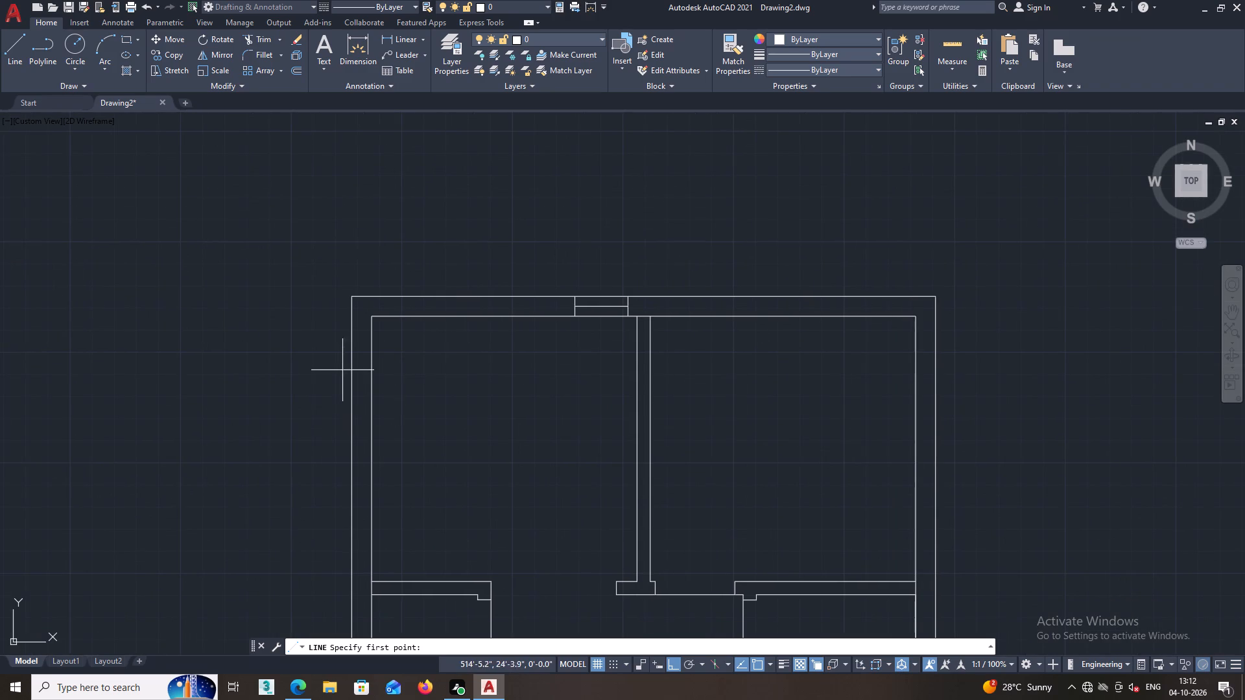
scroll(359, 355, "up", 2)
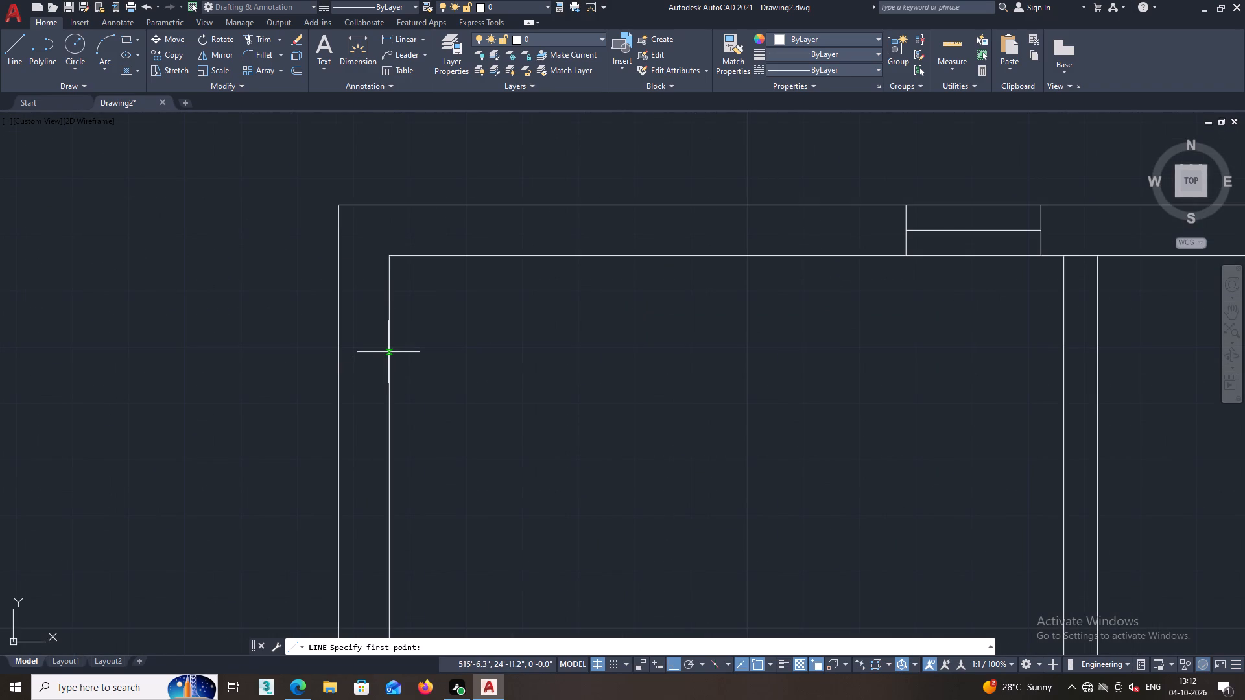
left_click(388, 353)
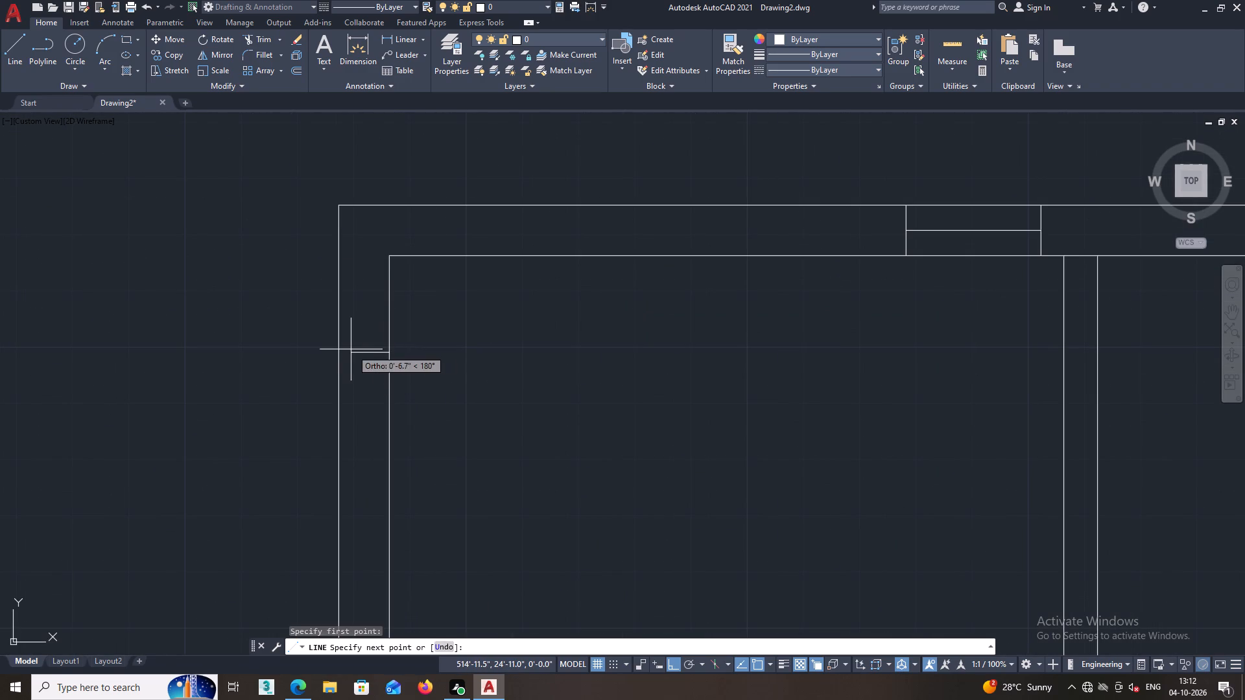
left_click(337, 353)
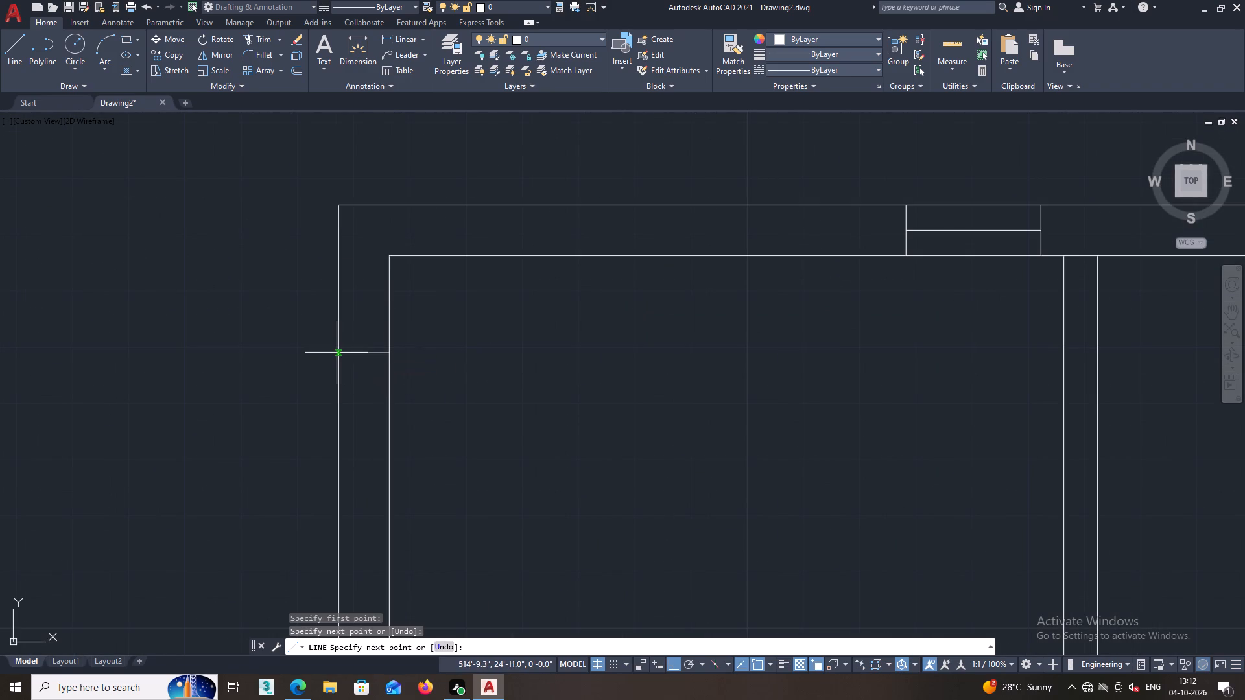
key("space")
Offset the jamb line in the western wall 4' to the south to mark the window opening.
left_click(296, 69)
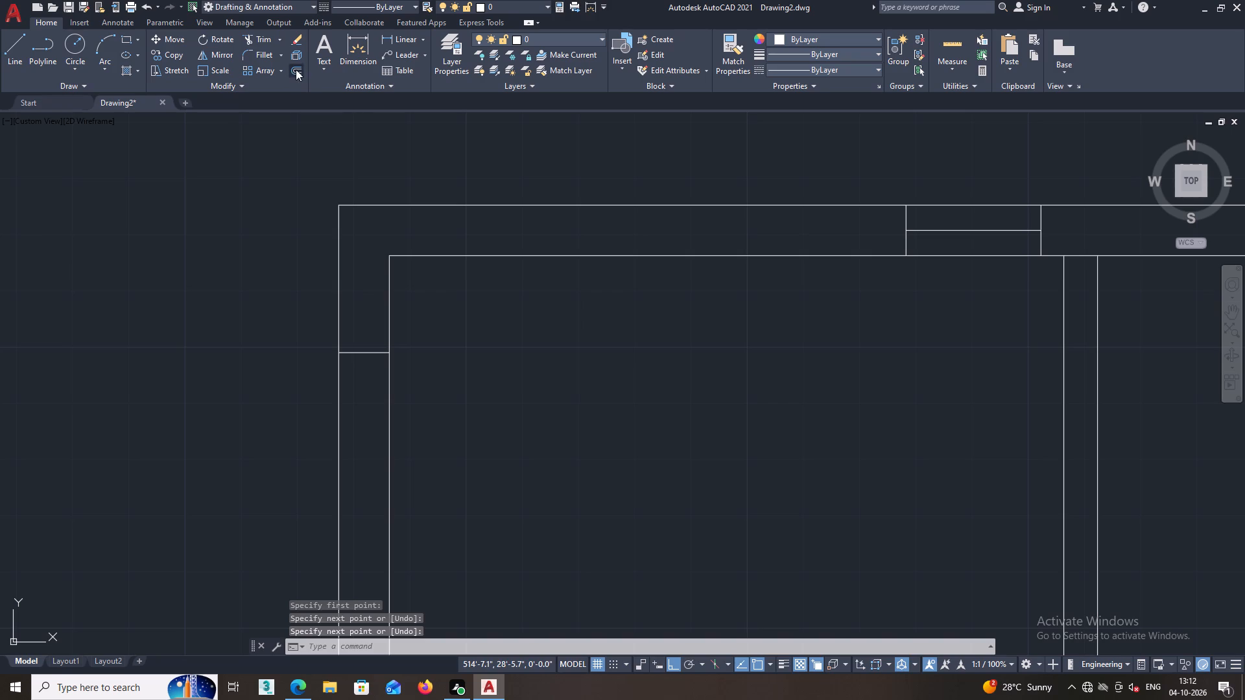
type("4'")
key("Return")
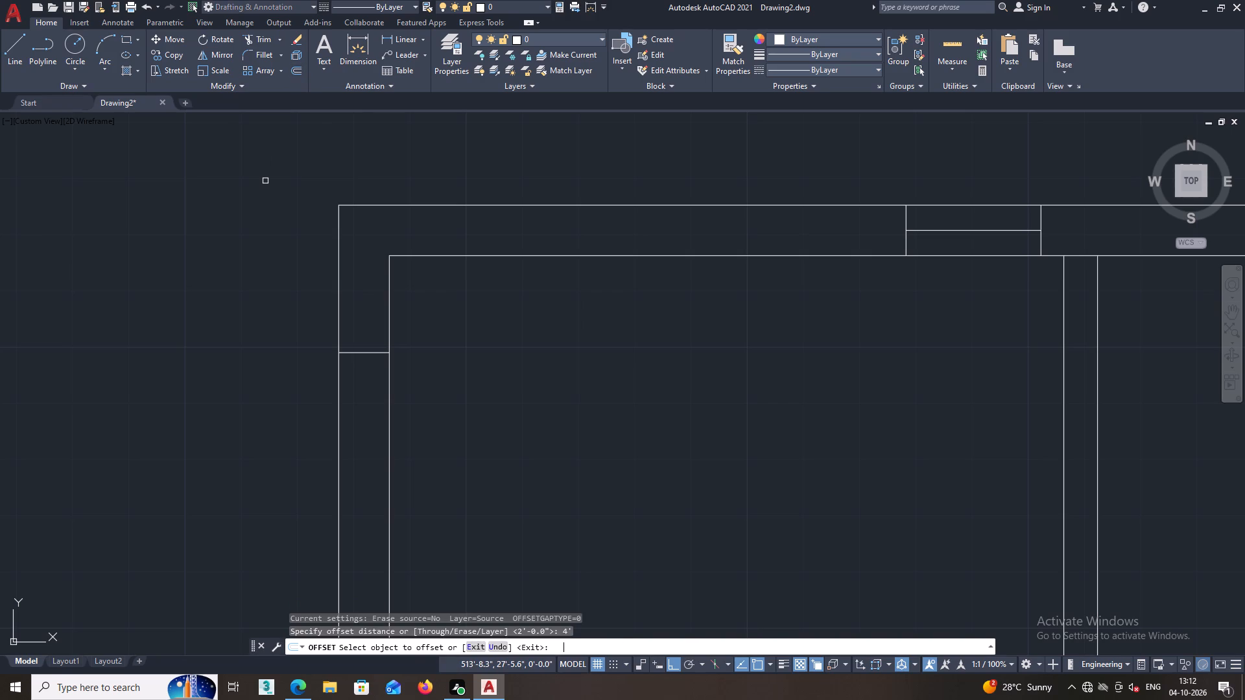
left_click(355, 351)
left_click(359, 410)
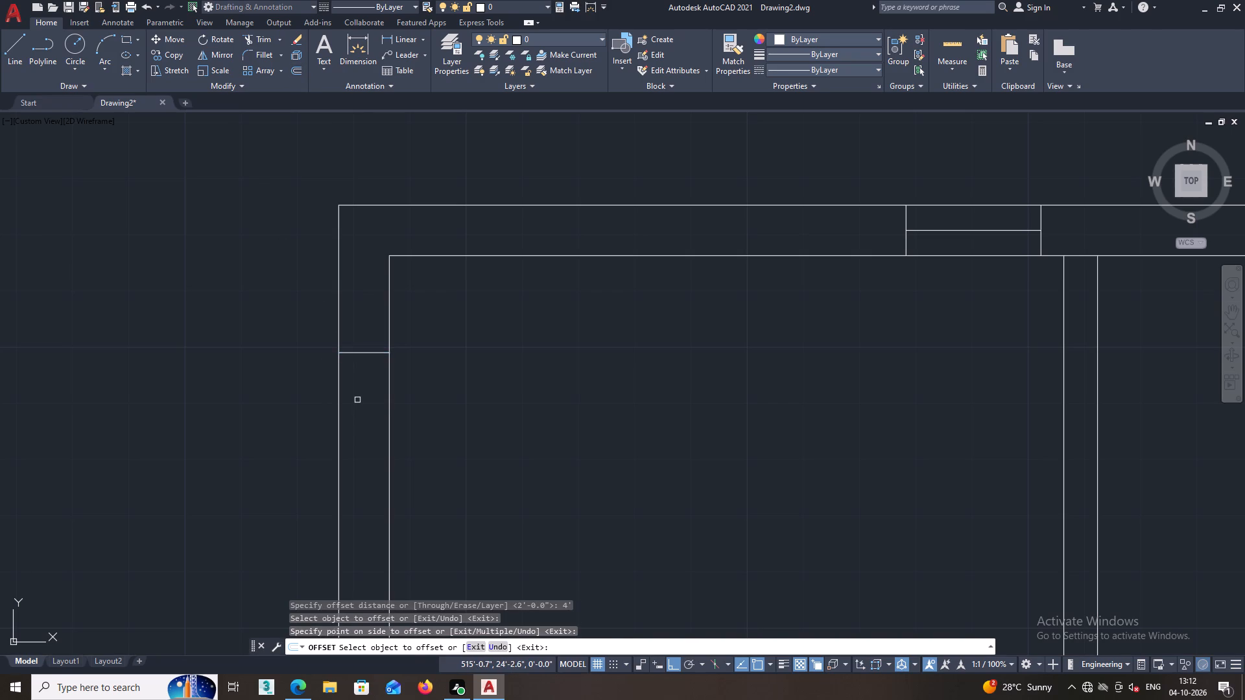
Draw a vertical line along the western wall's centre, joining the midpoints of the northwestern room's two window jamb lines.
scroll(357, 400, "down", 2)
middle_click_drag(358, 404, 372, 354)
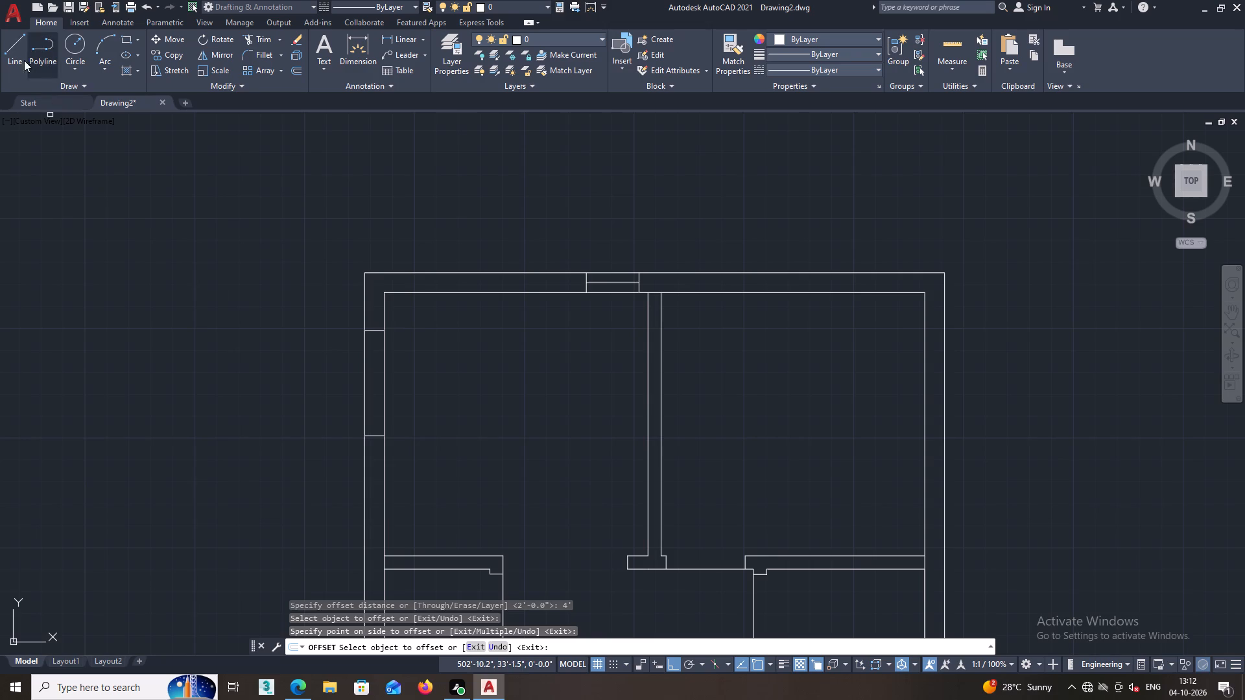
left_click(16, 37)
scroll(351, 478, "up", 1)
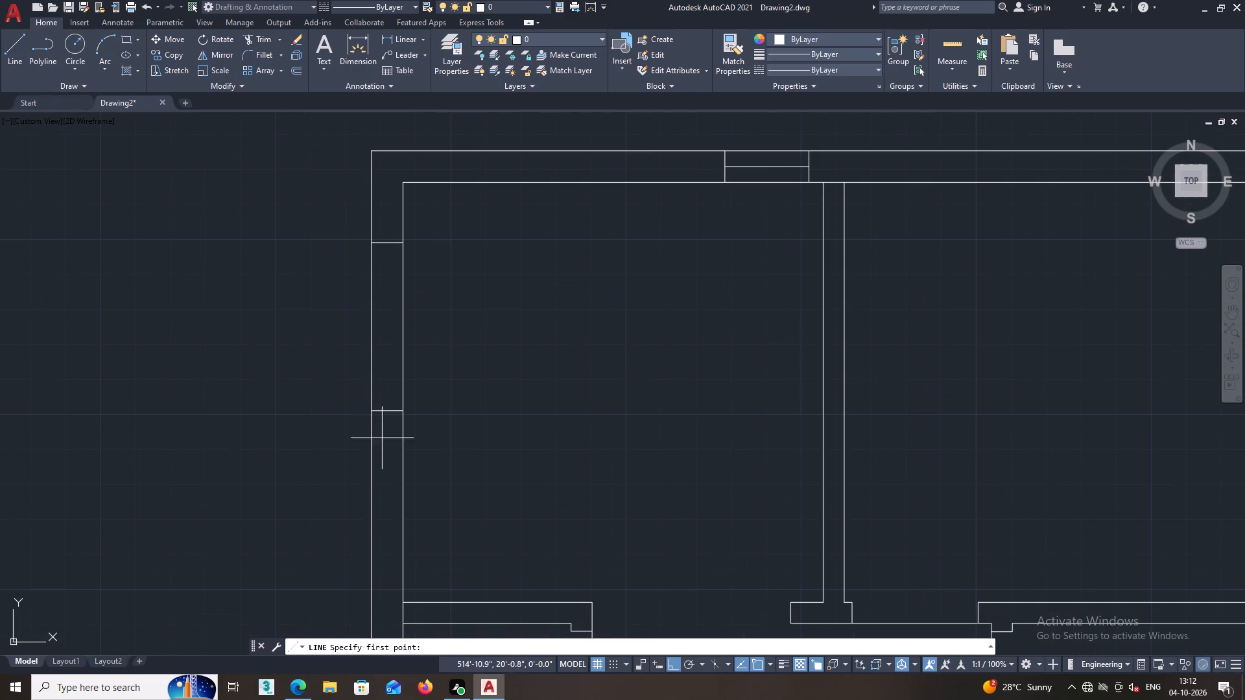
left_click(386, 412)
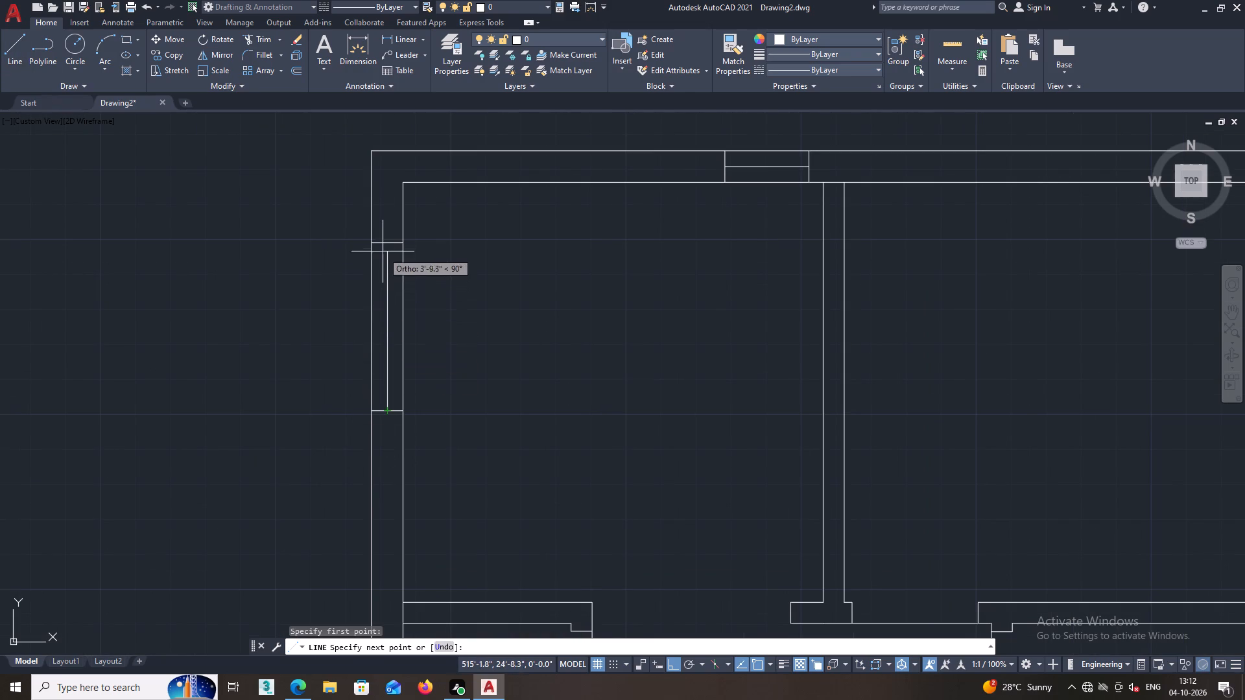
left_click(388, 242)
key("space")
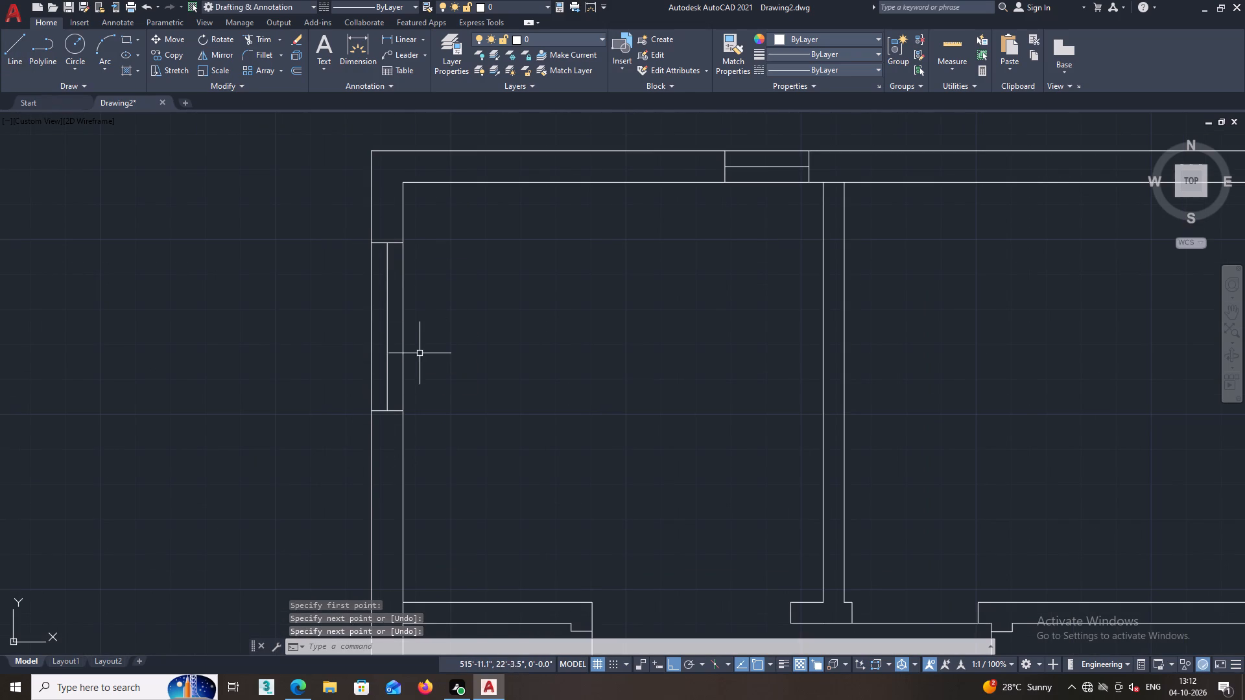
Draw a short horizontal jamb line across the western outer wall, just north of the small western room's southern partition.
scroll(421, 491, "down", 1)
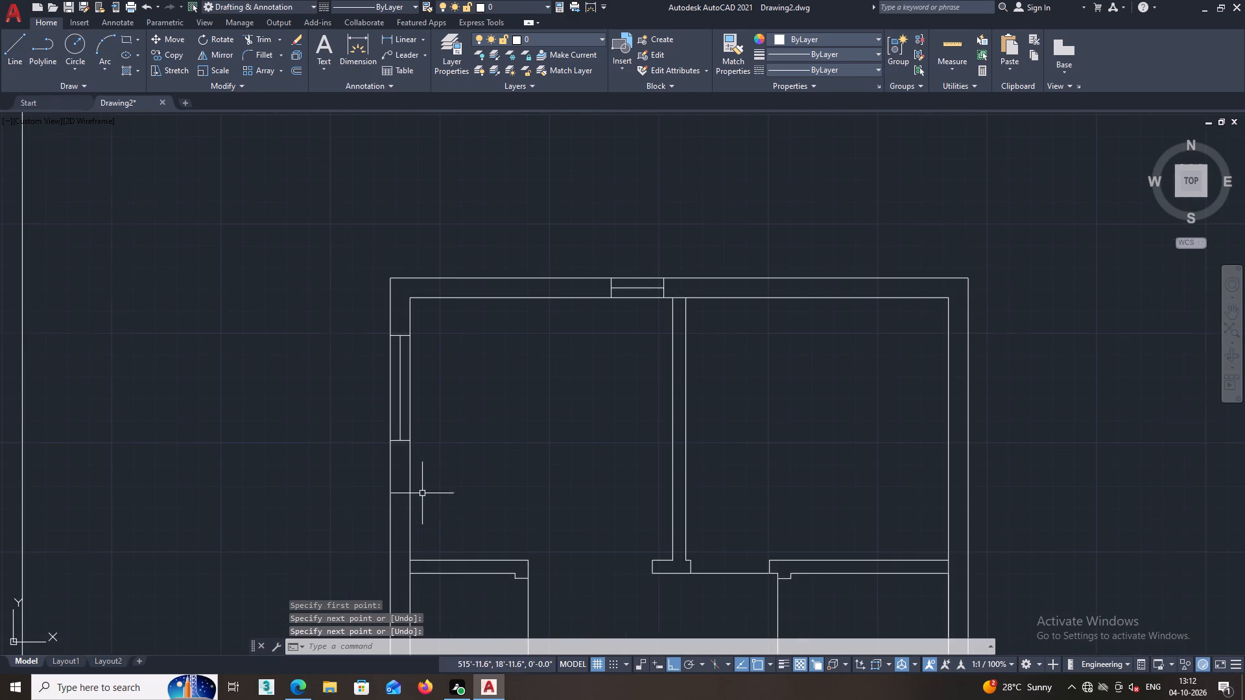
middle_click_drag(426, 497, 419, 457)
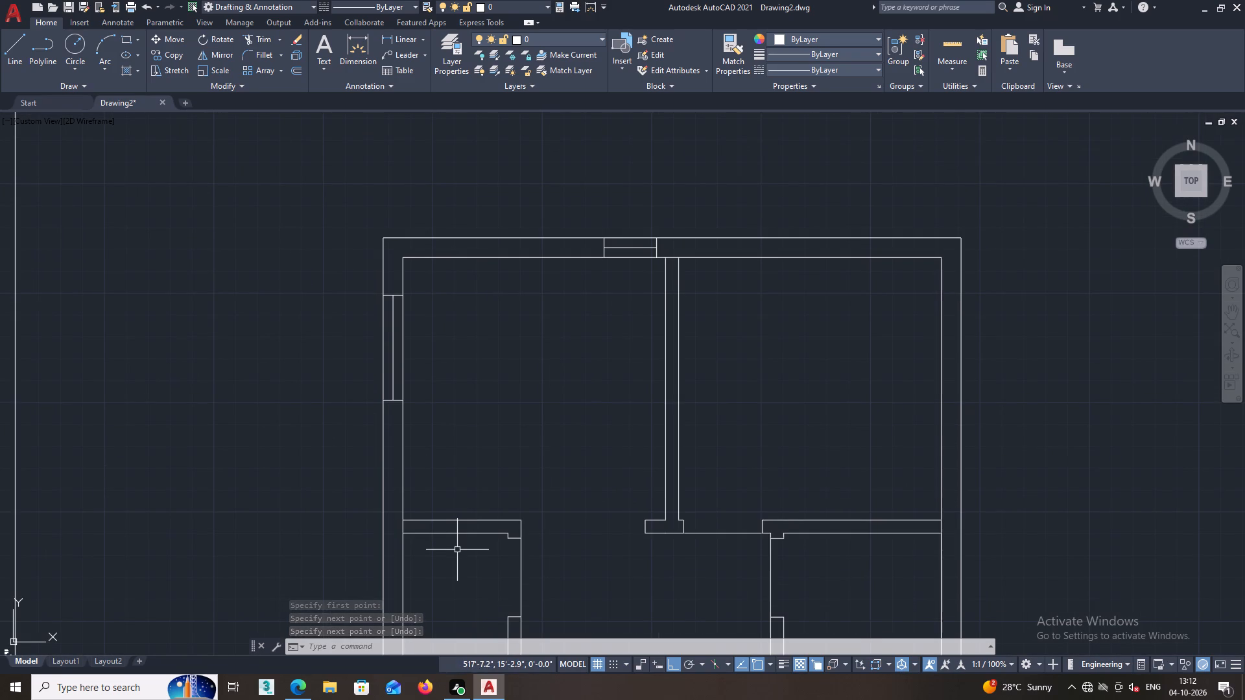
middle_click_drag(414, 555, 403, 504)
middle_click_drag(403, 530, 403, 524)
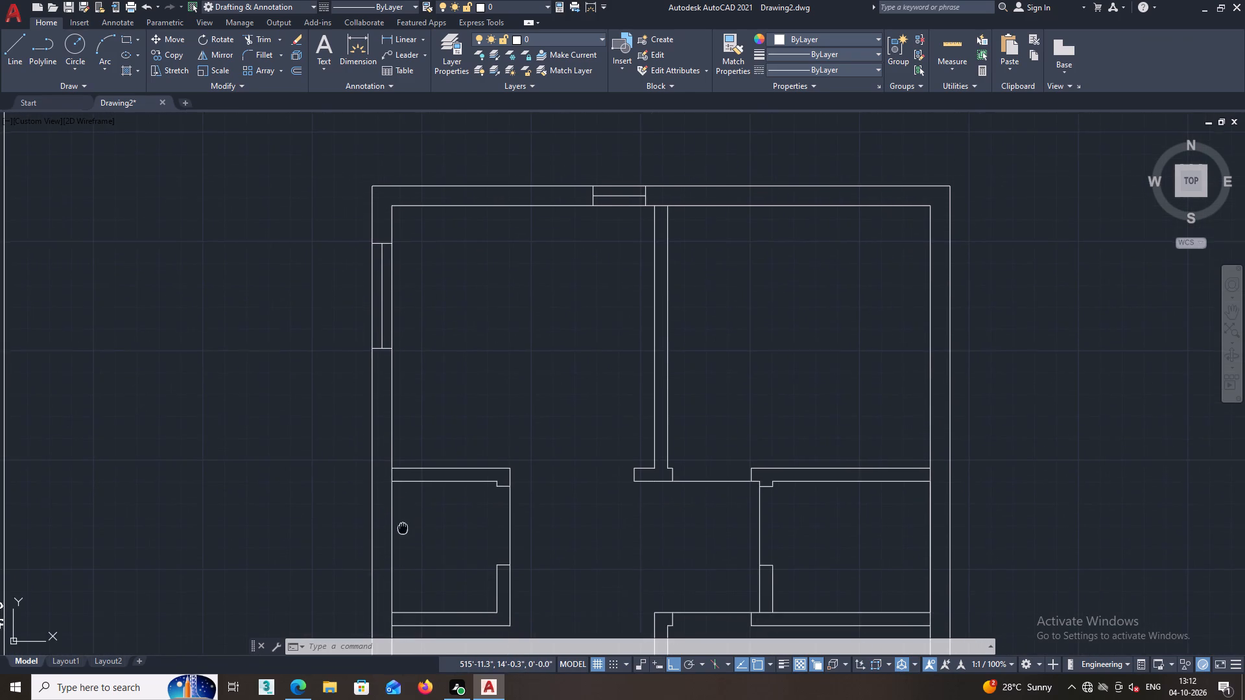
middle_click_drag(403, 524, 402, 506)
middle_click_drag(377, 496, 381, 454)
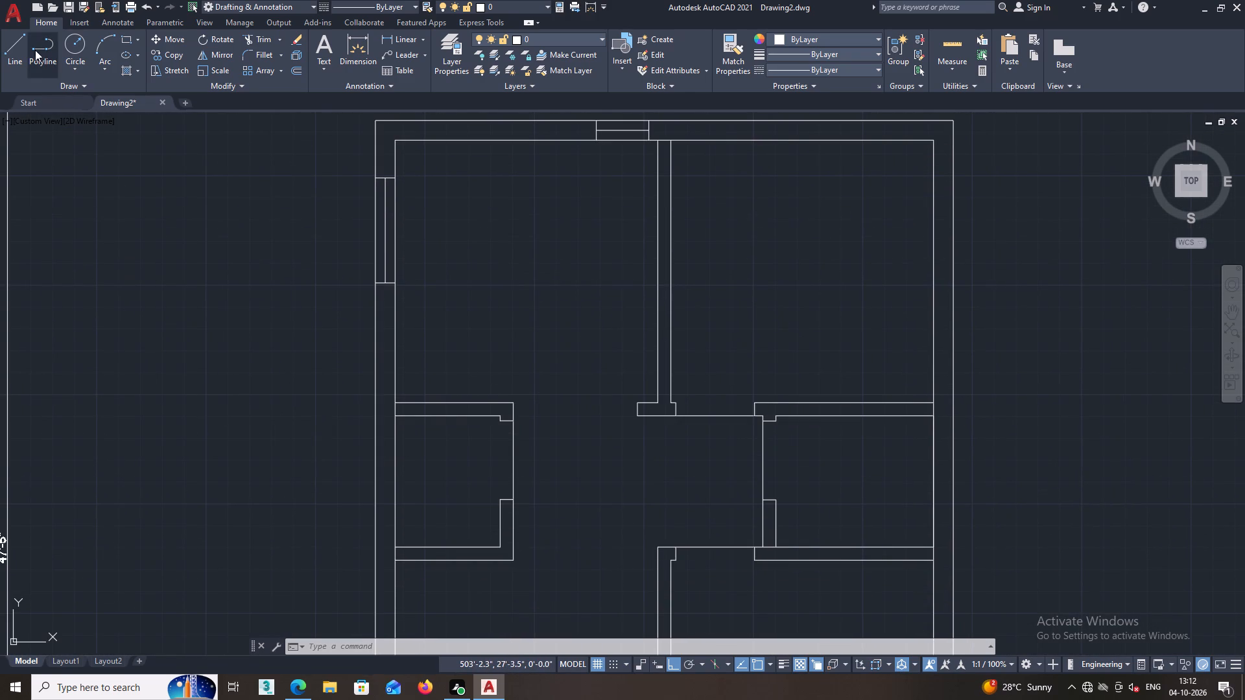
left_click(23, 41)
middle_click_drag(278, 439, 302, 425)
scroll(436, 516, "up", 1)
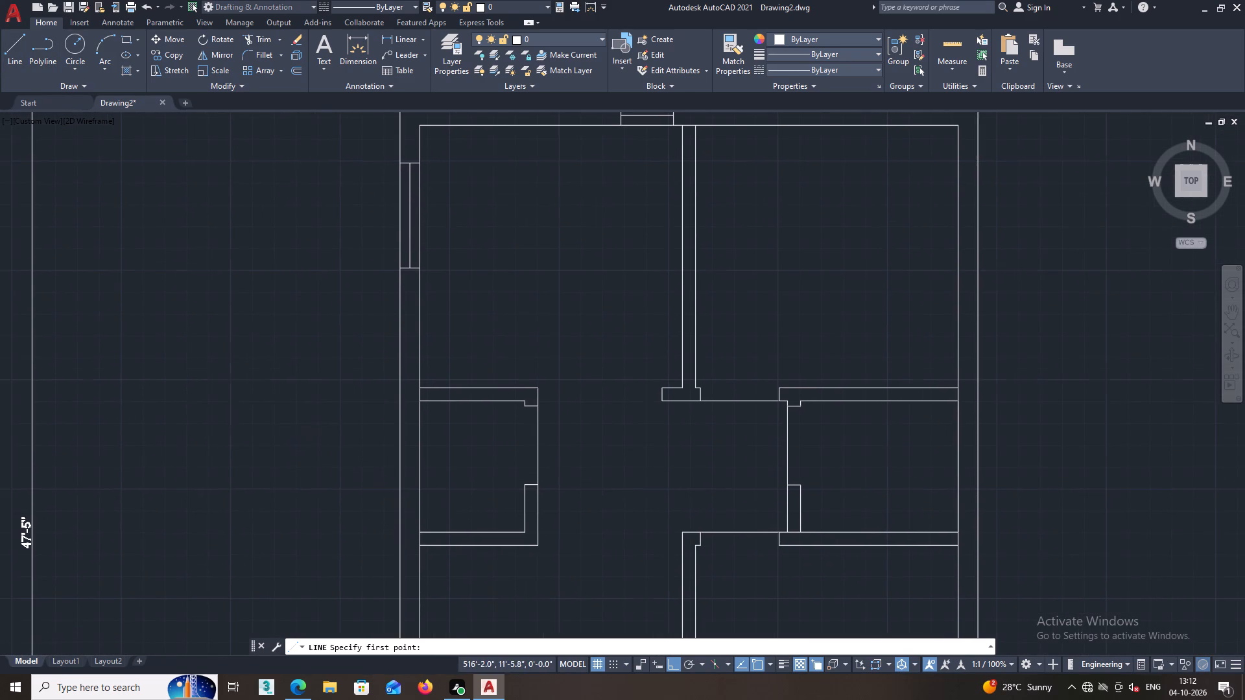
middle_click_drag(417, 523, 435, 505)
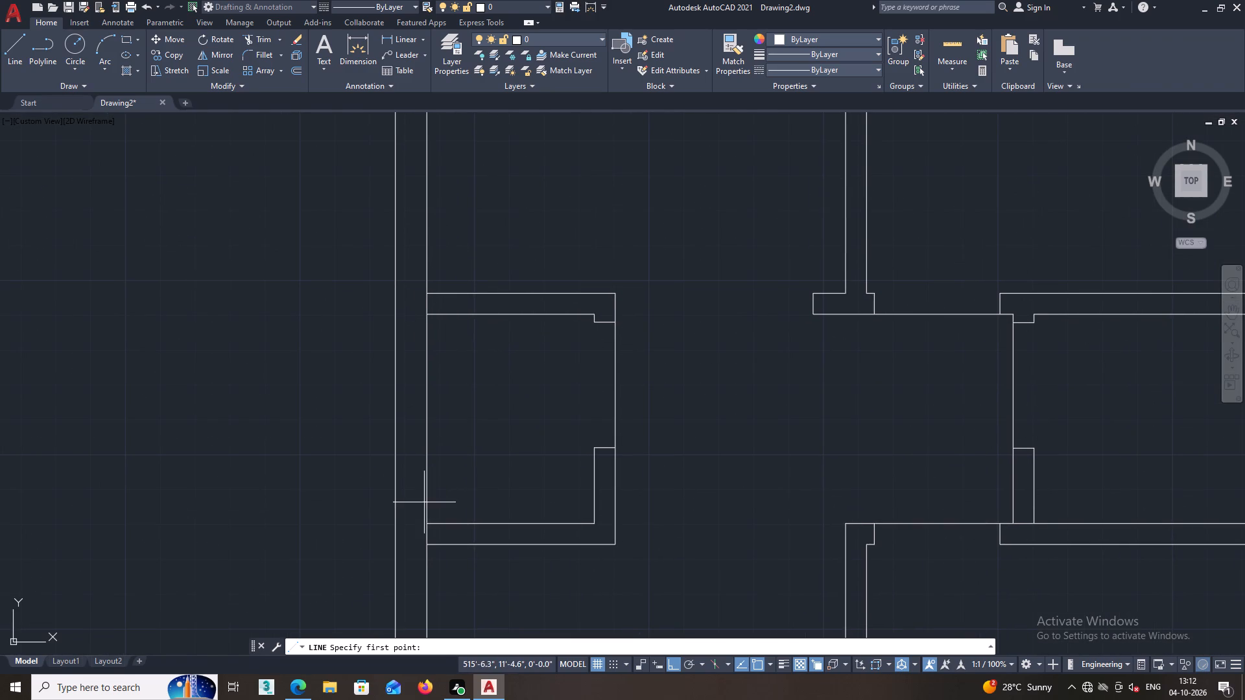
left_click(426, 502)
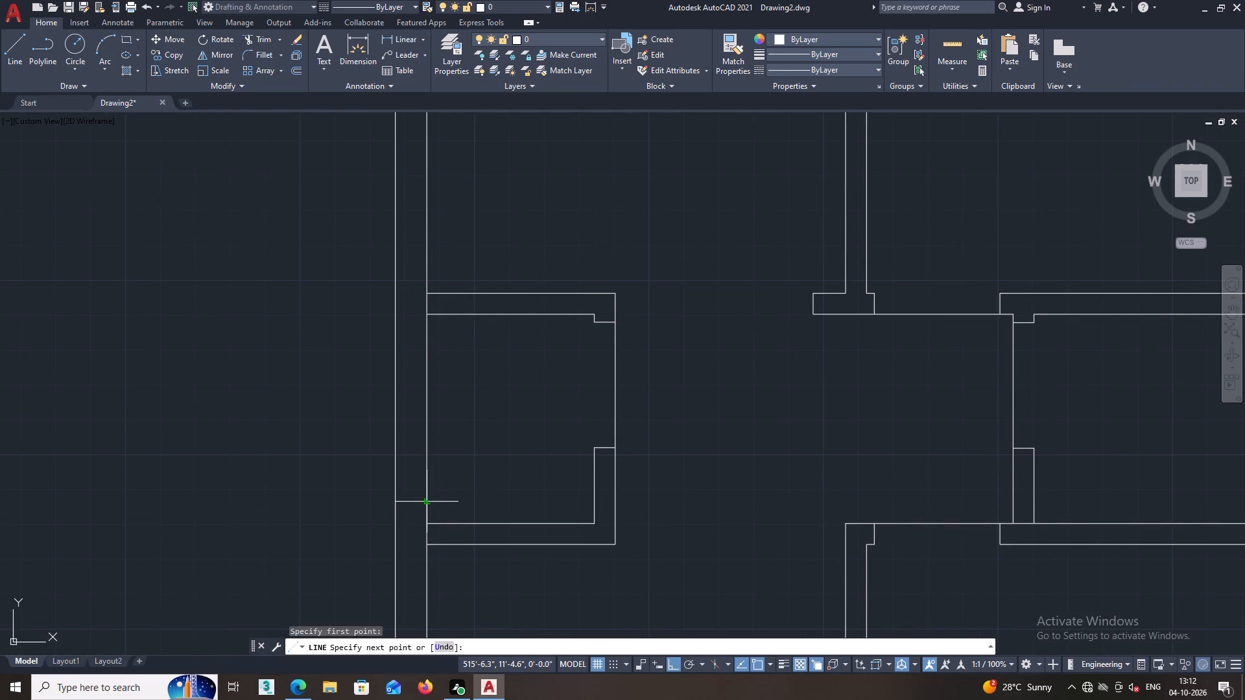
left_click(395, 503)
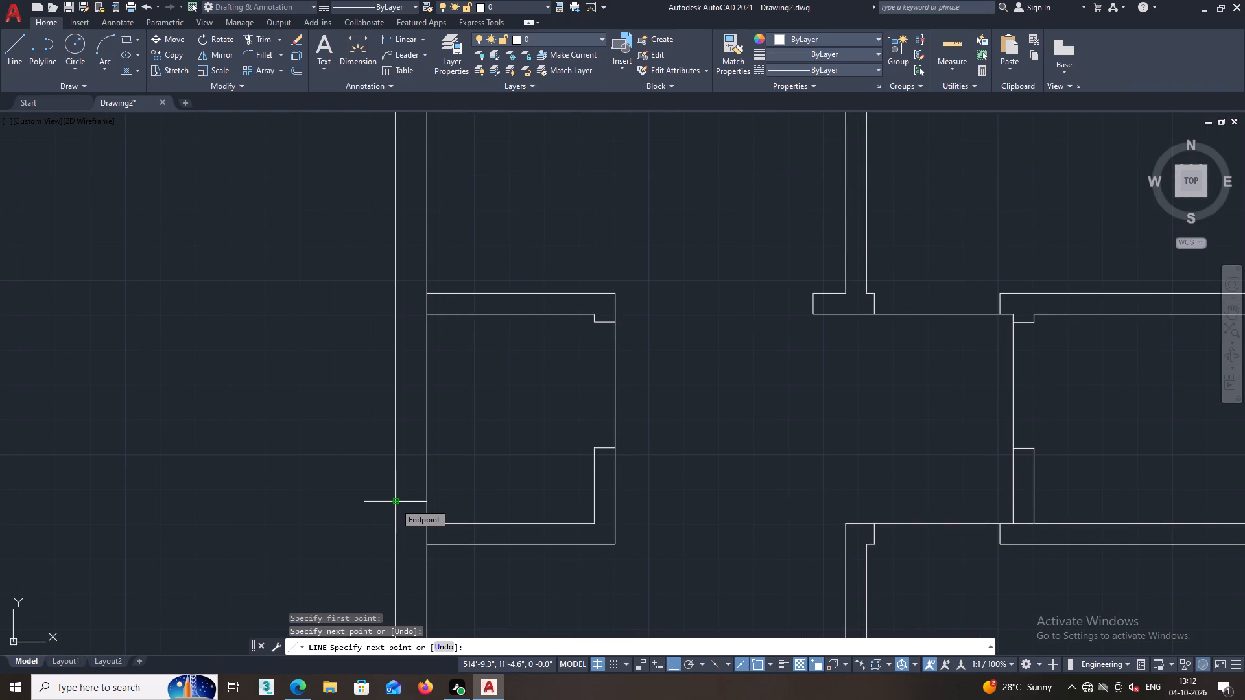
key("space")
Offset the small western room's jamb line 2' to the north to mark its window opening.
left_click(297, 68)
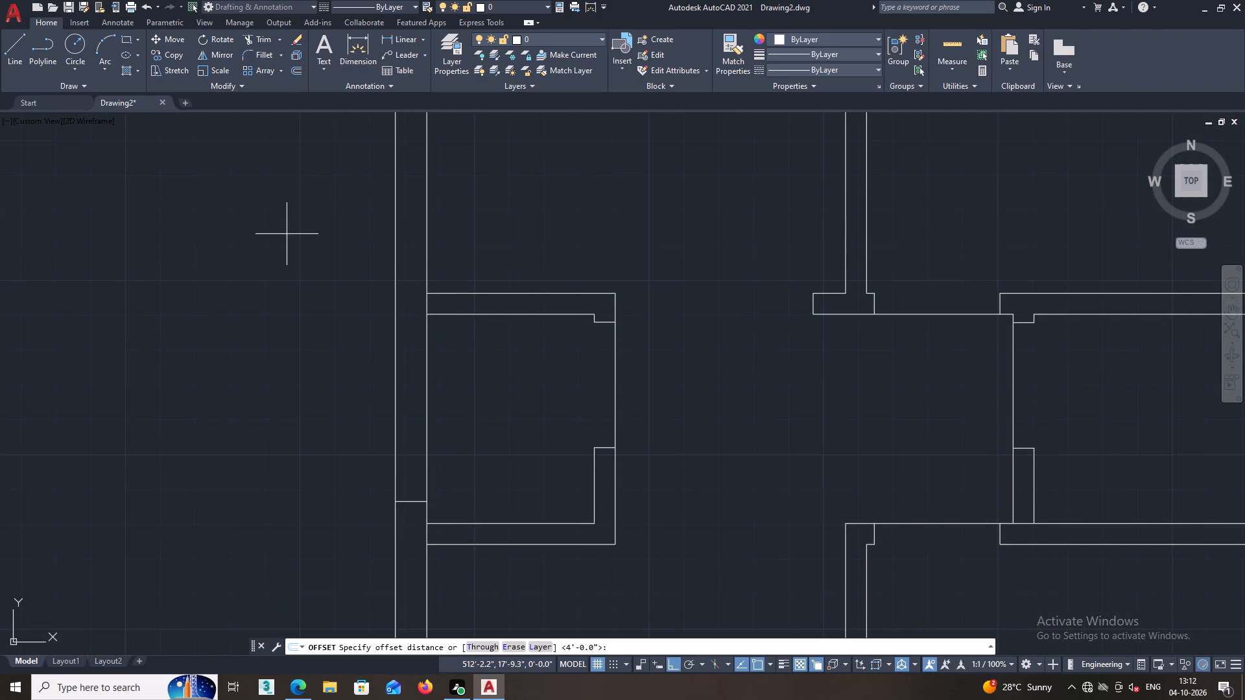
type("2'")
key("Return")
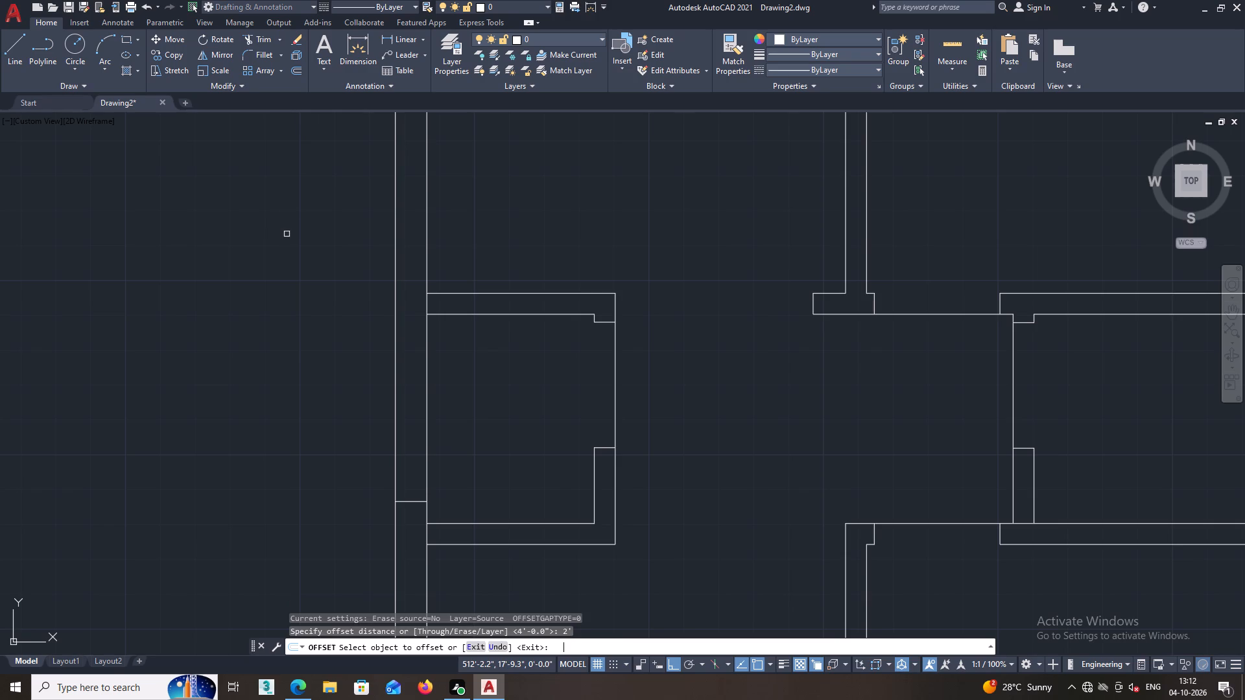
left_click(412, 502)
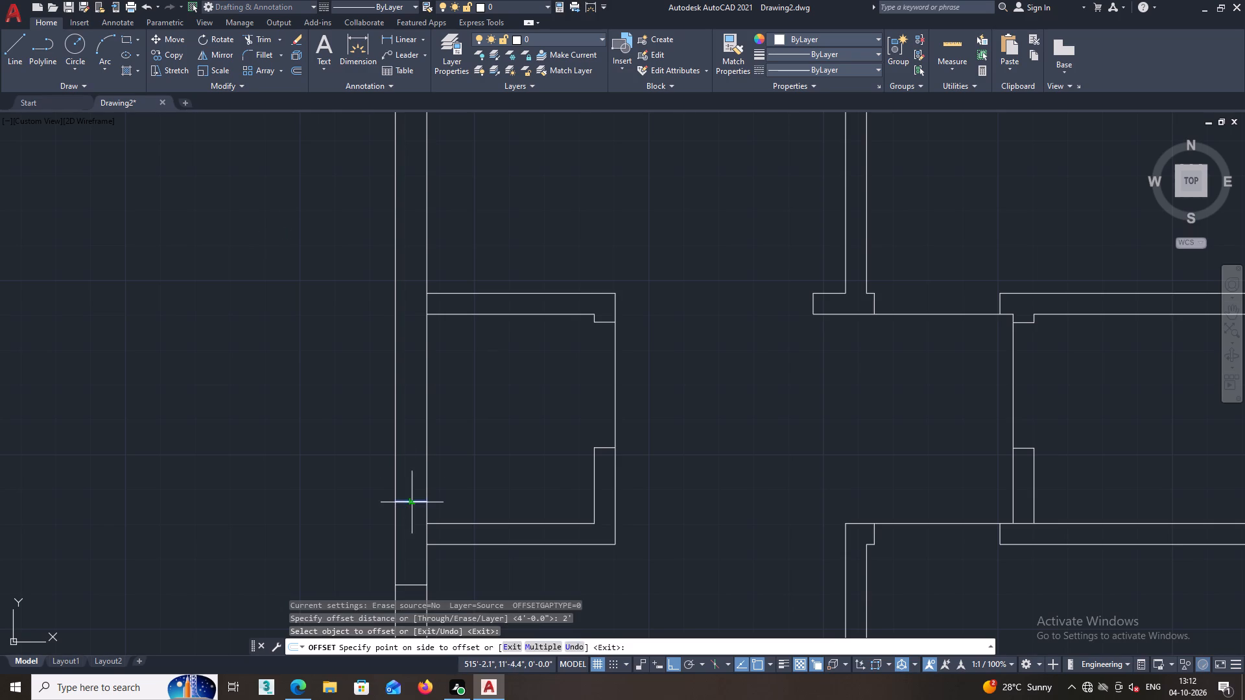
left_click(415, 420)
Draw a vertical centre line joining the midpoints of the small western room's two window jamb lines.
left_click(17, 36)
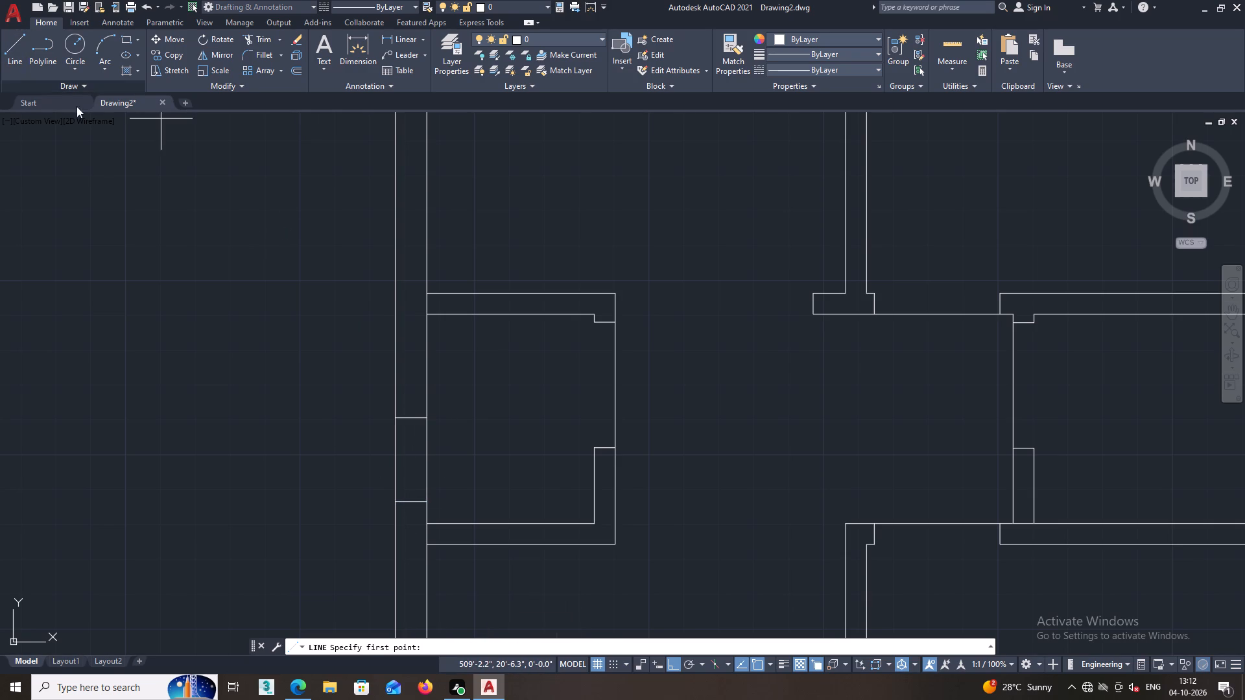
scroll(417, 391, "down", 1)
scroll(414, 422, "up", 1)
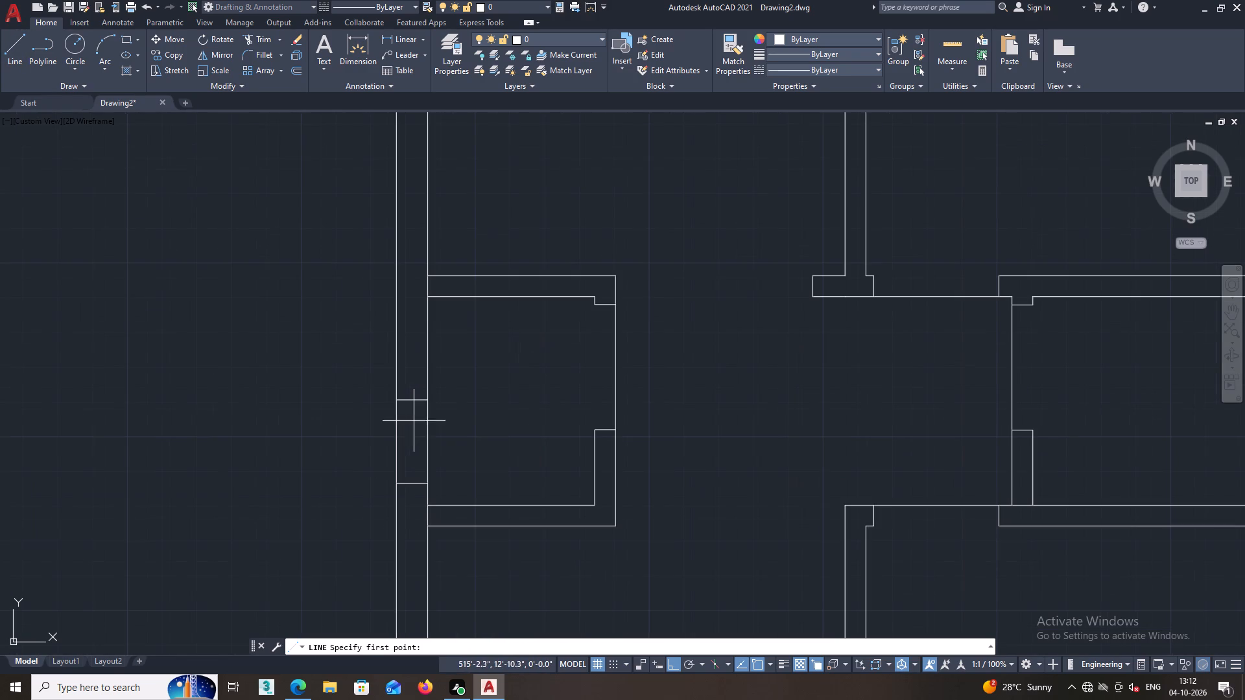
left_click(413, 399)
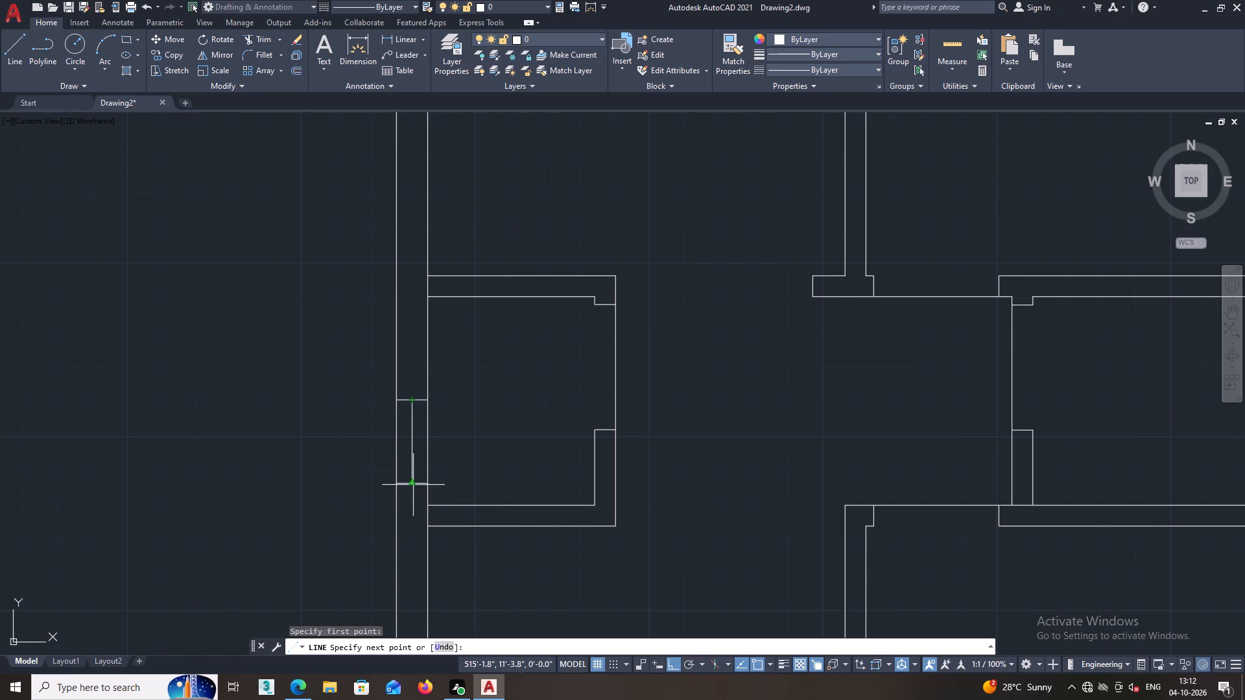
left_click(412, 484)
key("space")
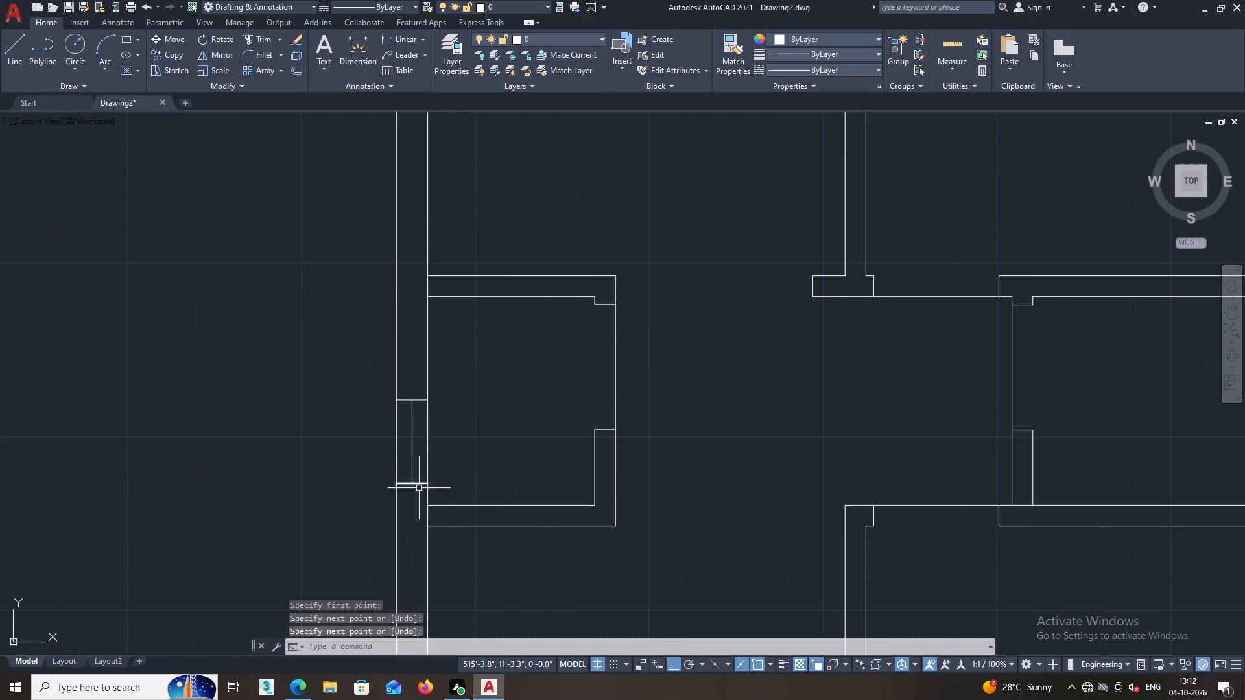
Copy the northwestern room's 4' window about 18'-2" straight south along the western wall, below the small western room.
scroll(413, 513, "down", 1)
middle_click_drag(405, 528, 399, 500)
middle_click_drag(405, 292, 403, 395)
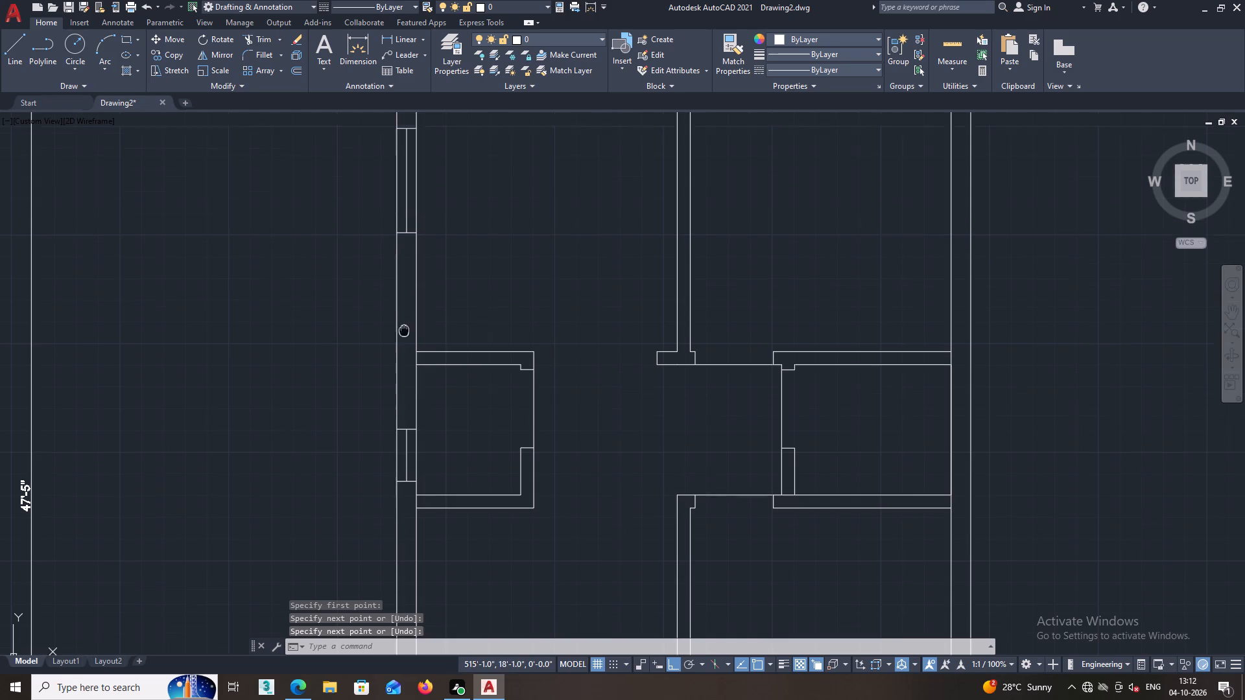
middle_click_drag(403, 395, 410, 472)
scroll(407, 364, "up", 1)
left_click(419, 434)
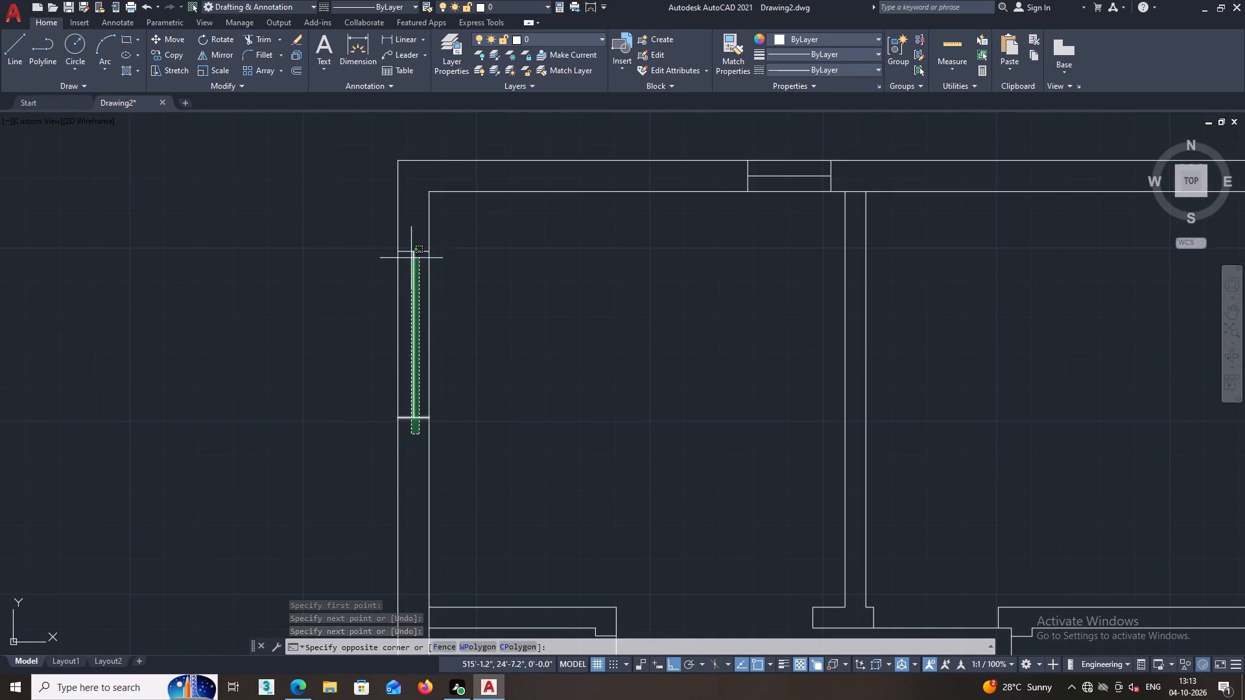
left_click(402, 234)
right_click(410, 229)
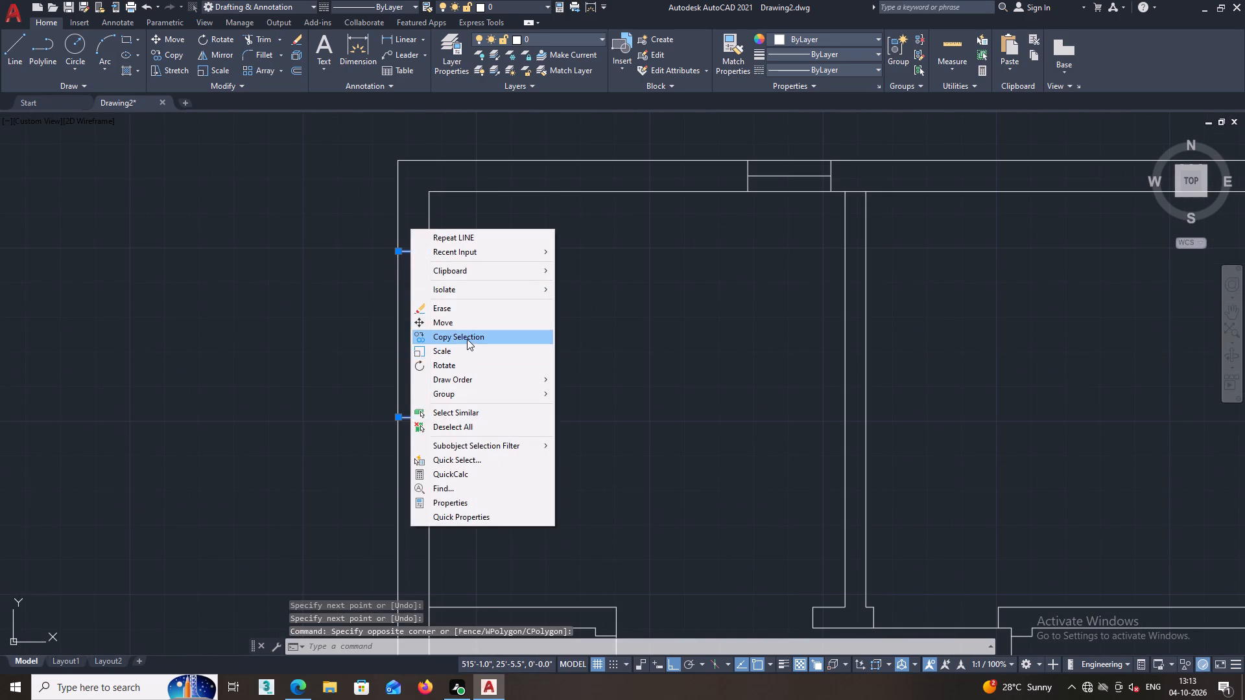
left_click(467, 339)
left_click(428, 249)
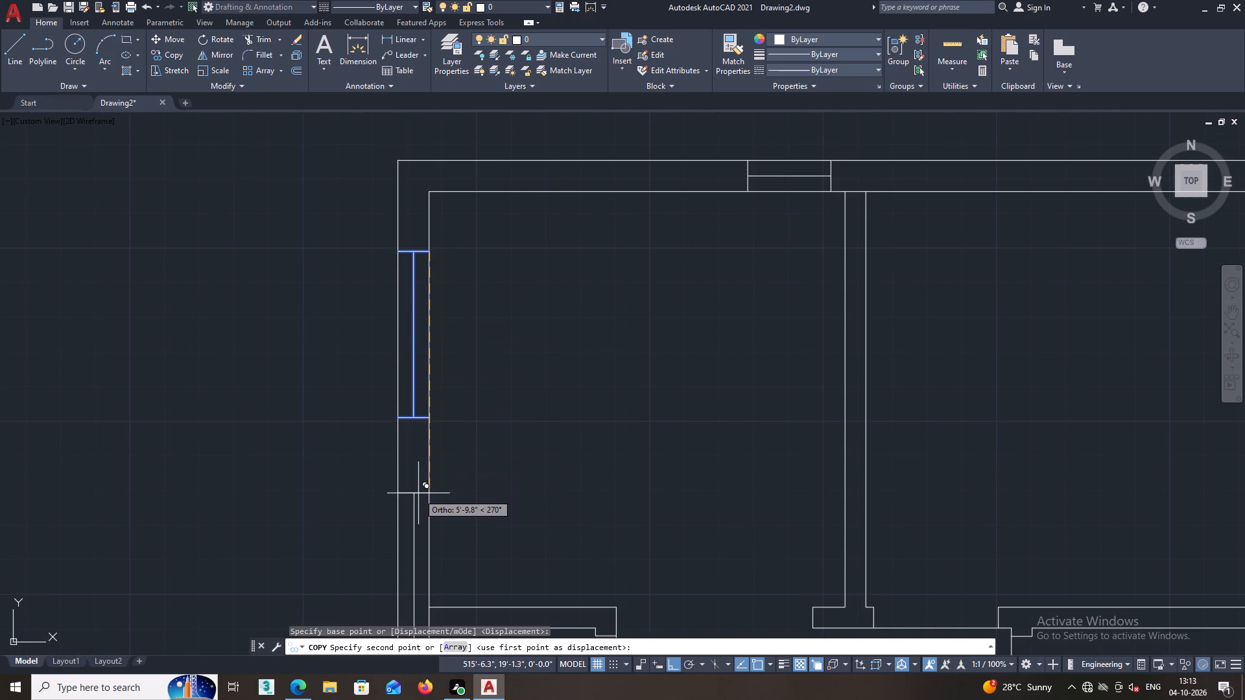
middle_click_drag(422, 467, 433, 287)
middle_click_drag(426, 412, 435, 259)
middle_click_drag(406, 443, 414, 307)
middle_click_drag(390, 386, 398, 356)
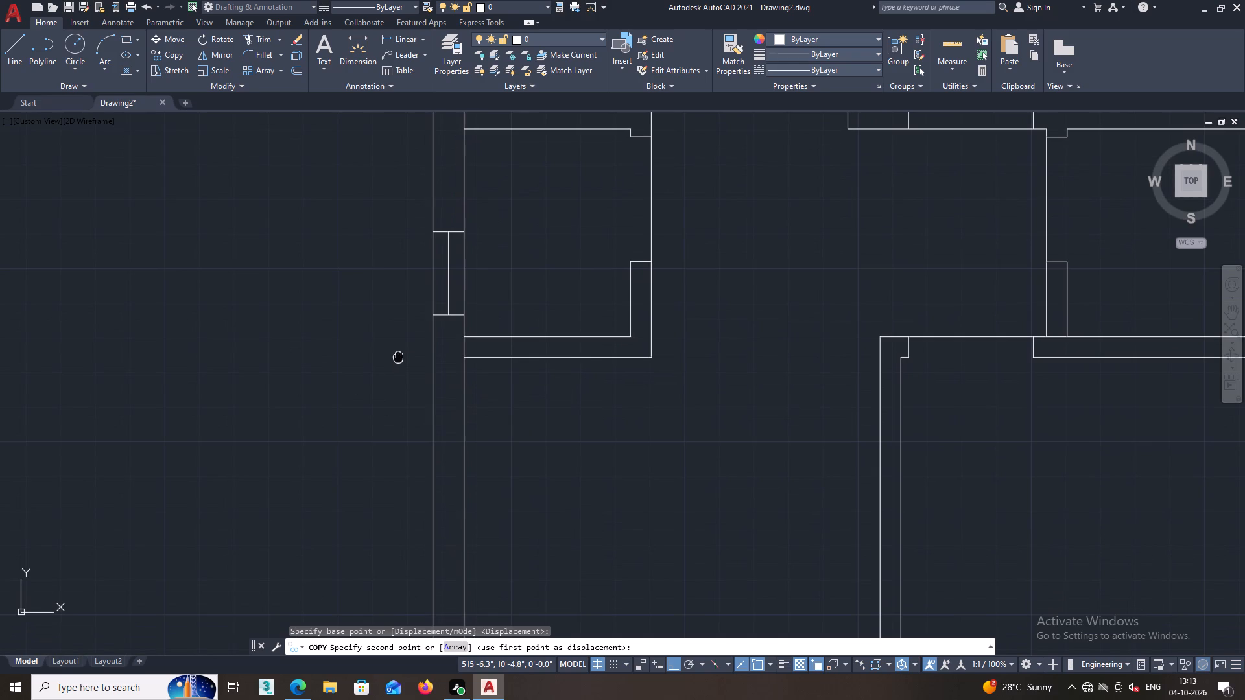
middle_click_drag(398, 356, 398, 351)
middle_click_drag(430, 395, 436, 334)
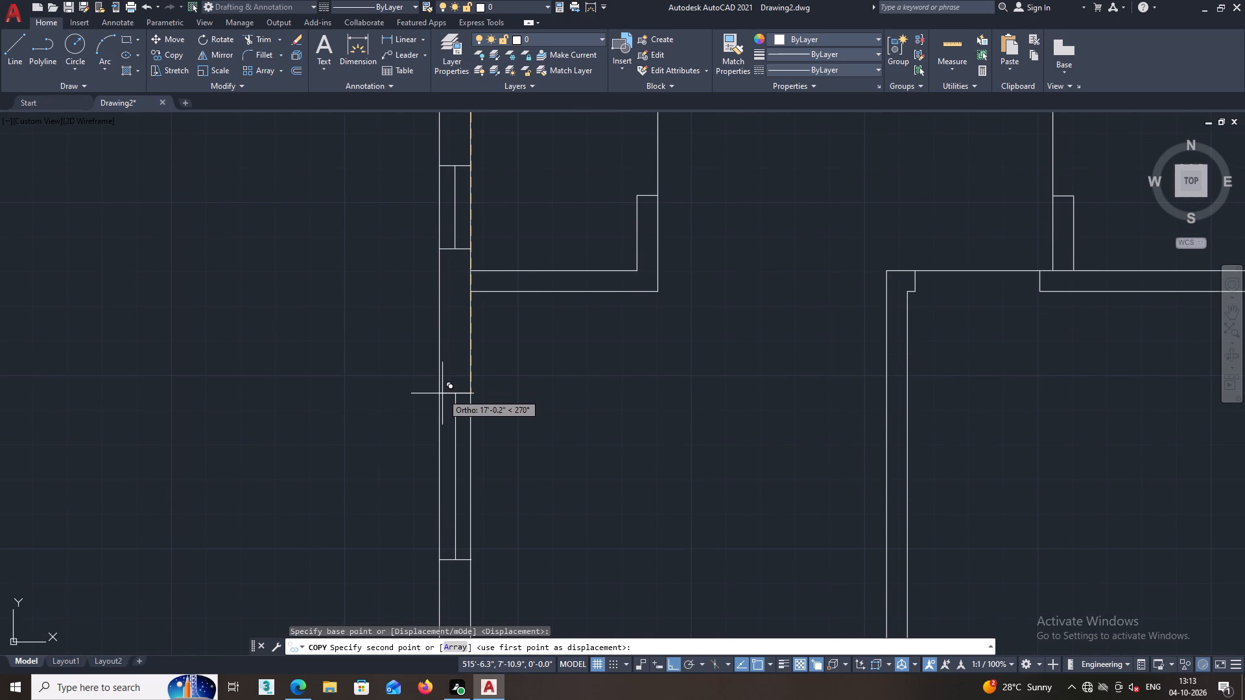
scroll(442, 393, "down", 1)
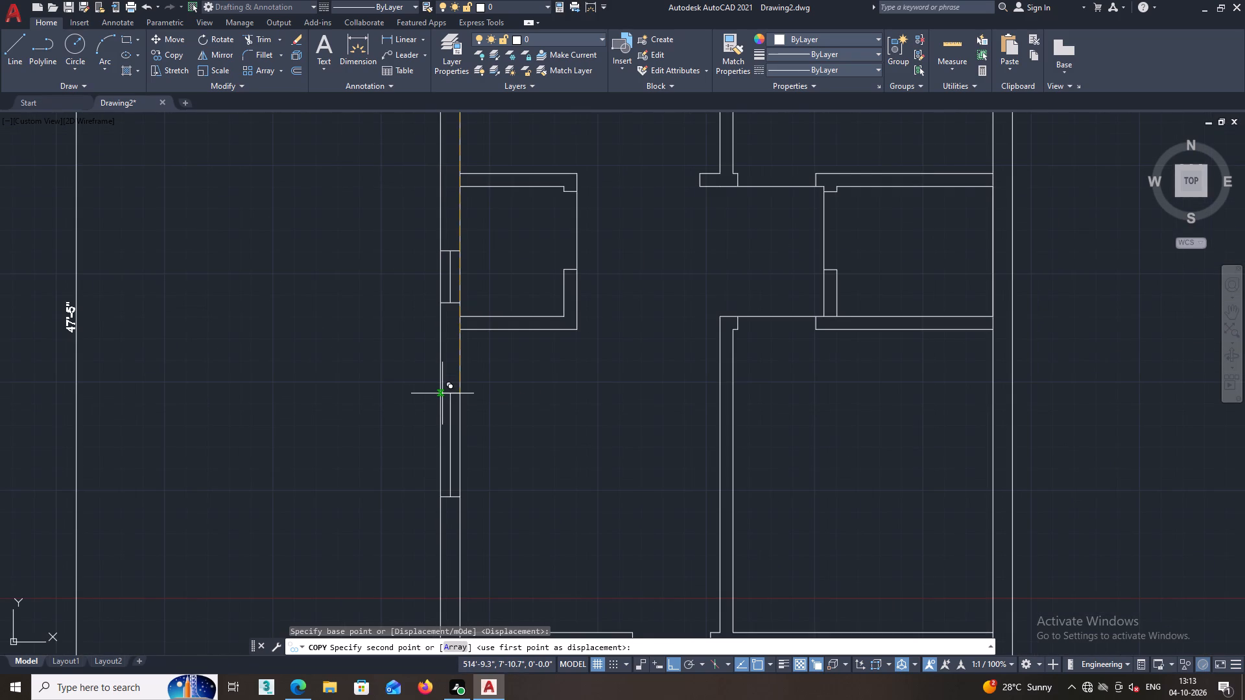
scroll(442, 393, "down", 1)
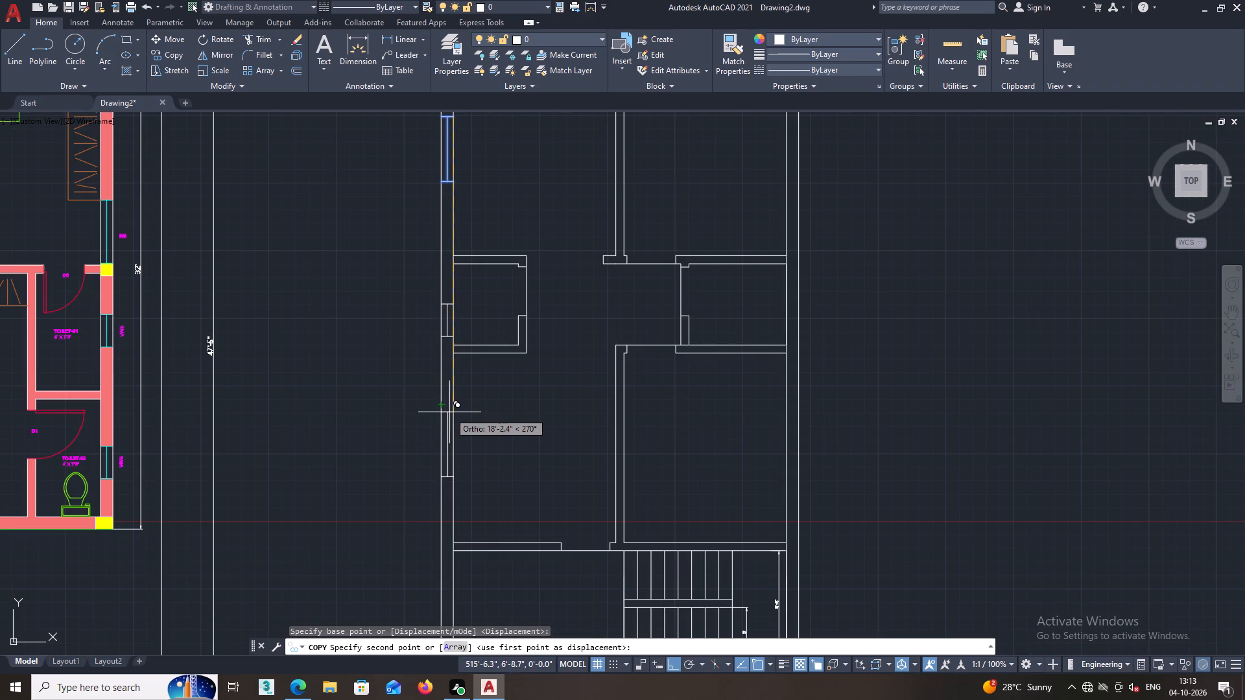
left_click(449, 412)
key("space")
Copy the new 4' window about 12'-5" straight south along the western wall into the southwestern room beside the staircase.
middle_click_drag(445, 487, 451, 432)
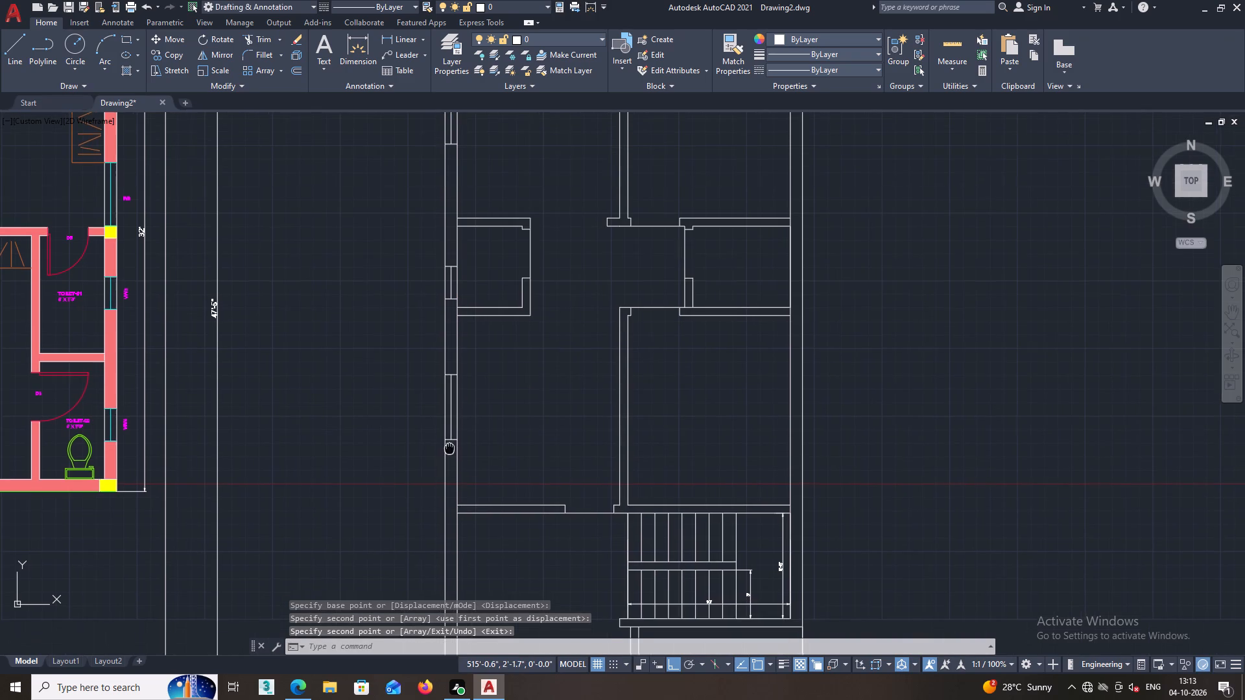
middle_click_drag(451, 432, 453, 419)
scroll(459, 439, "up", 3)
middle_click_drag(456, 402, 460, 466)
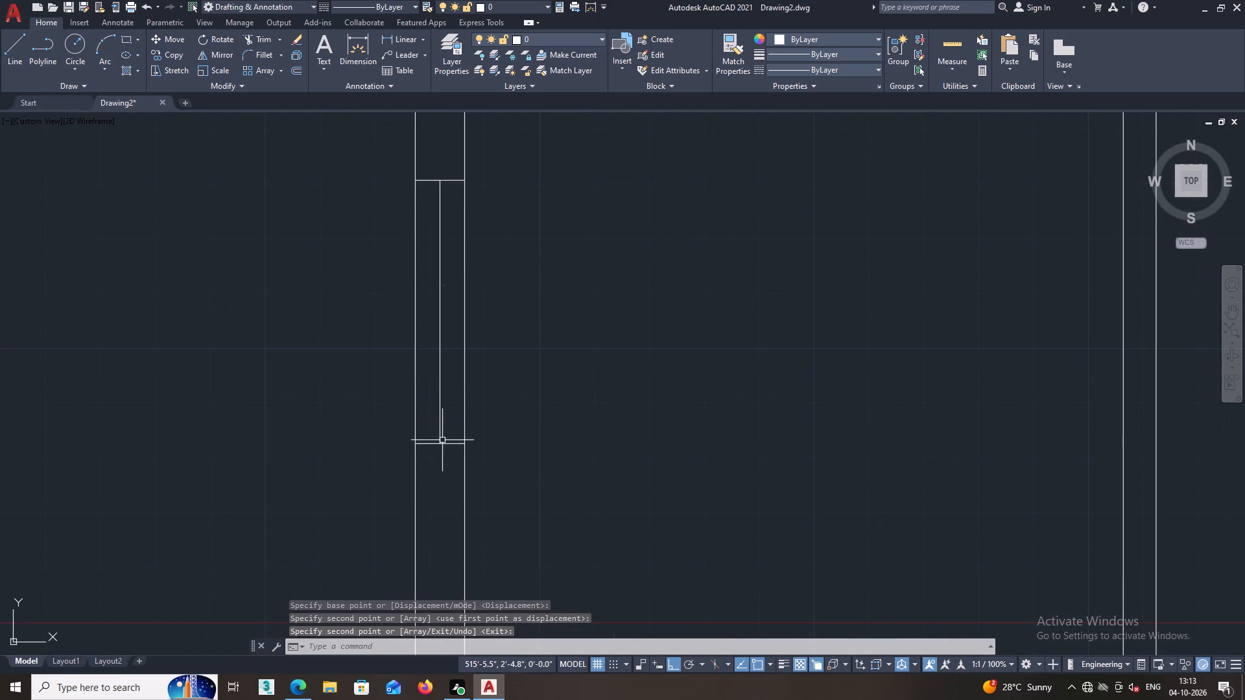
left_click(445, 455)
left_click(427, 175)
right_click(438, 161)
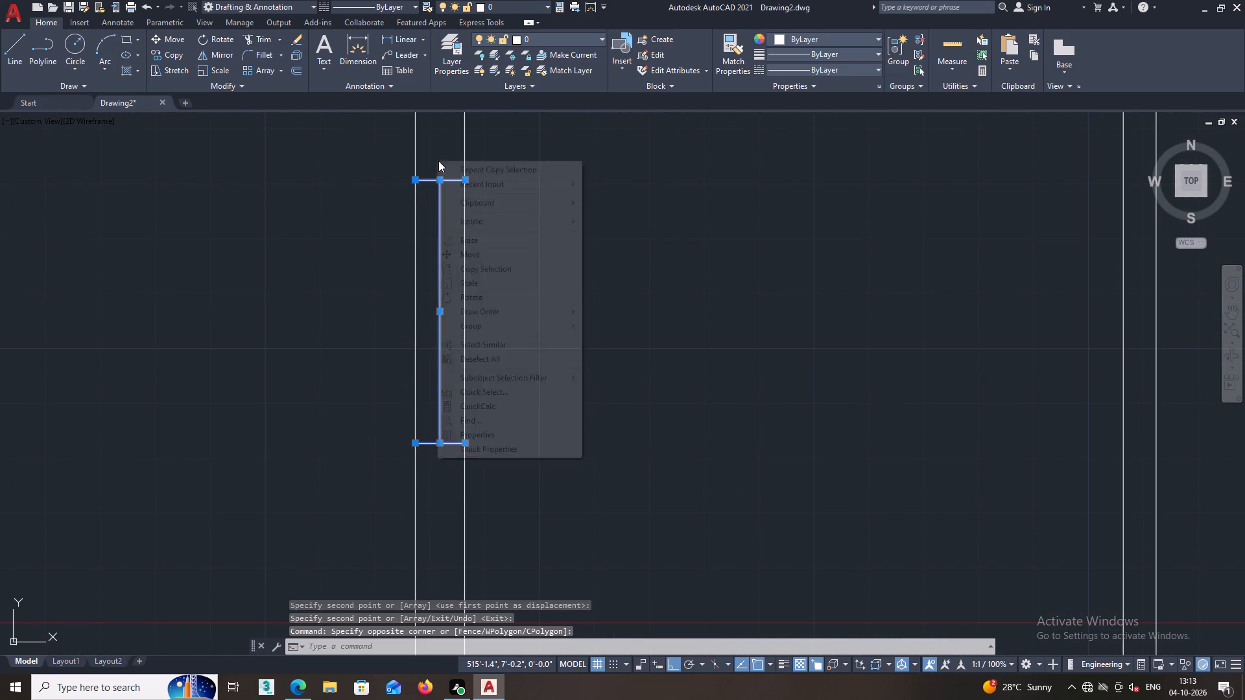
left_click(479, 269)
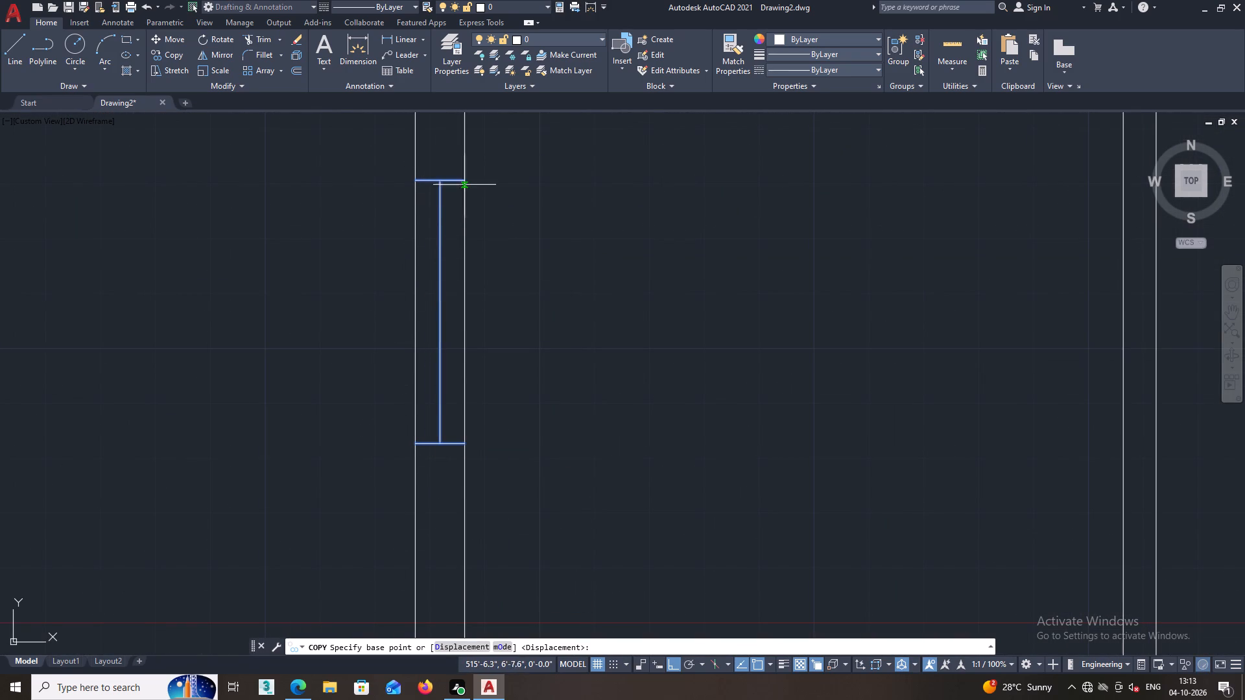
left_click(466, 178)
middle_click_drag(461, 507, 456, 289)
scroll(443, 340, "down", 1)
middle_click_drag(439, 377, 431, 231)
middle_click_drag(430, 390, 436, 299)
middle_click_drag(436, 374, 440, 309)
scroll(426, 356, "down", 1)
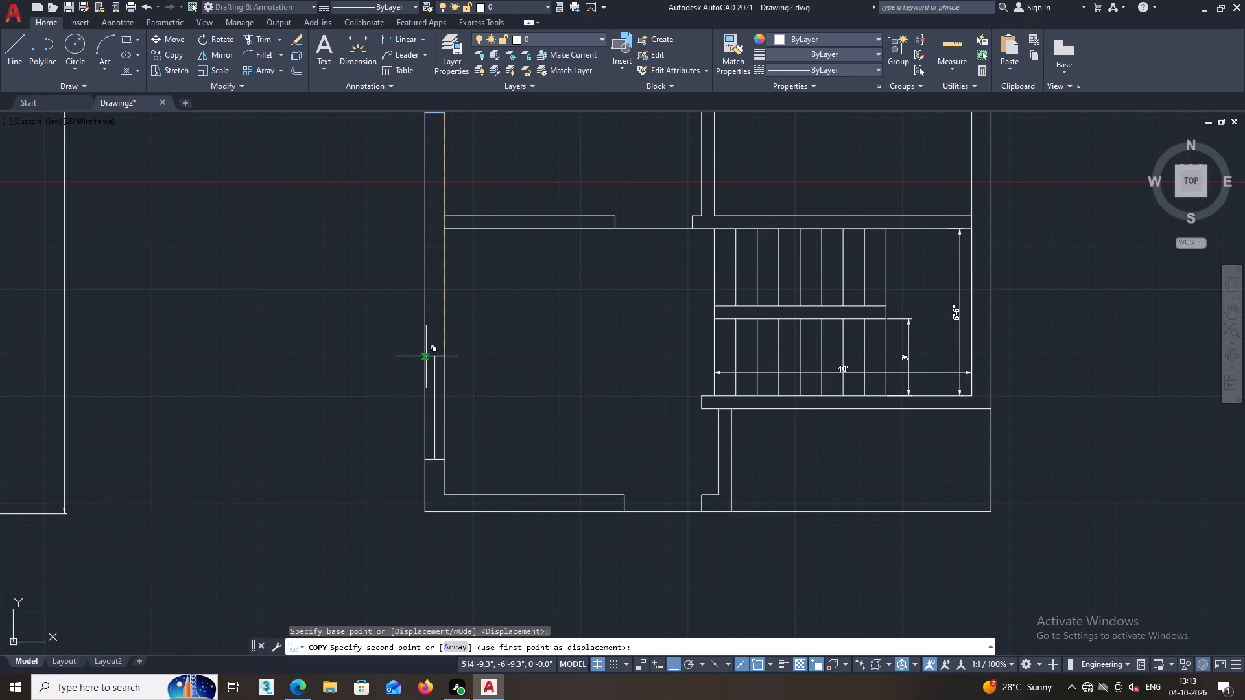
scroll(426, 356, "up", 1)
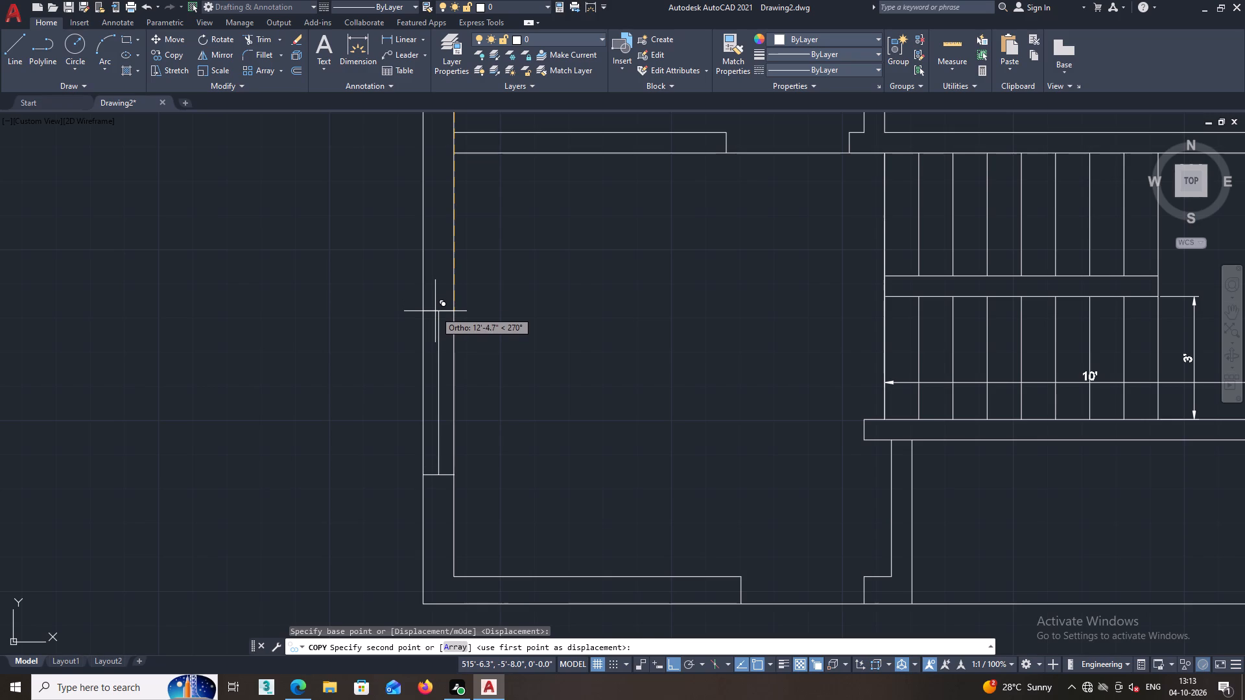
left_click(435, 311)
key("space")
scroll(463, 367, "down", 2)
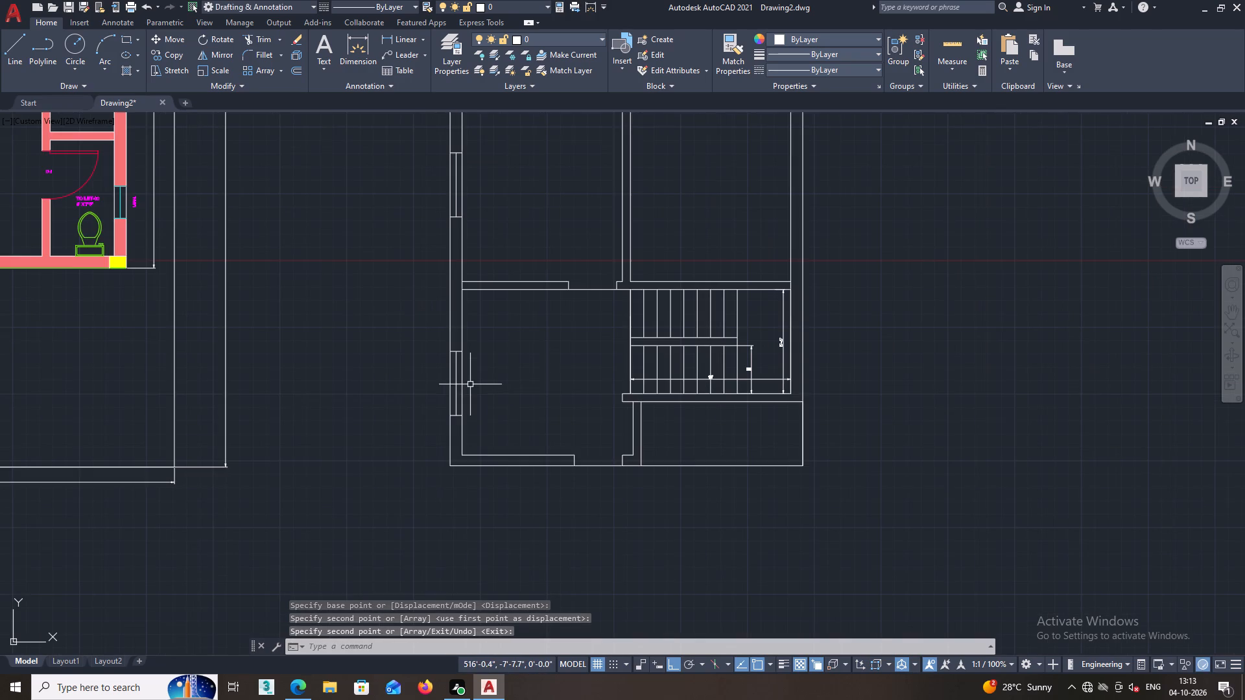
middle_click_drag(473, 388, 437, 402)
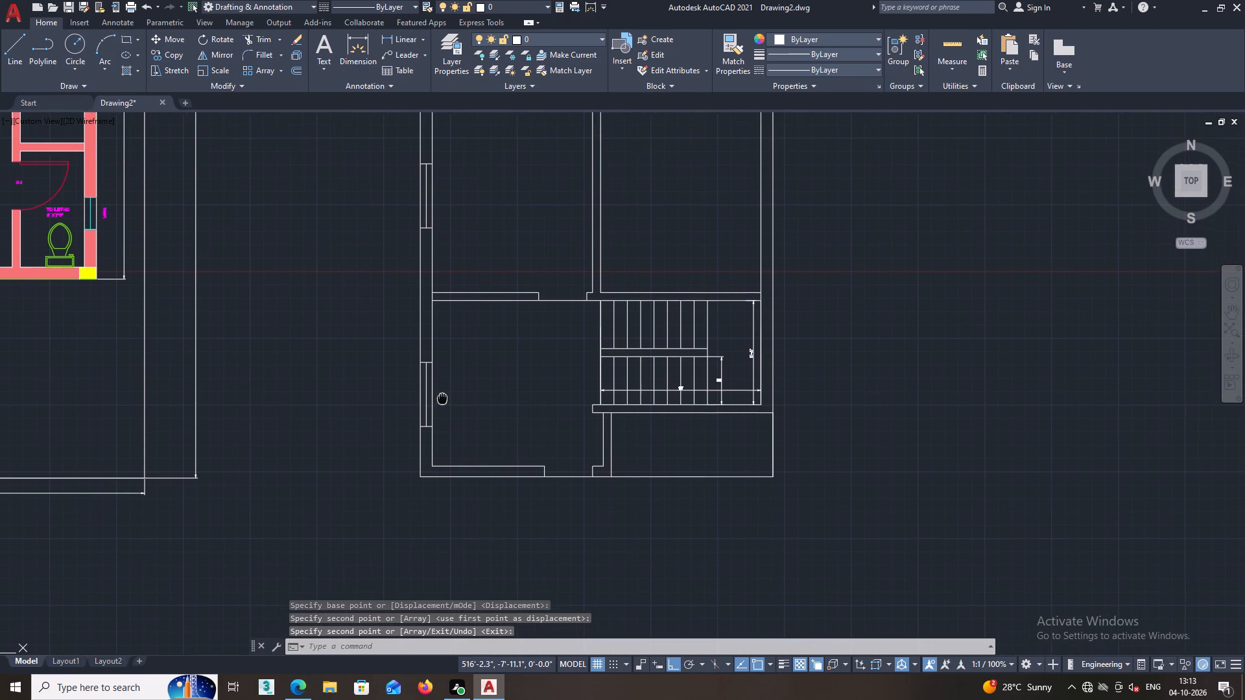
Draw a horizontal jamb line about 5.5" long from the staircase's 6'-6" dimension line to the eastern wall's inner face.
middle_click_drag(437, 402, 434, 403)
middle_click_drag(539, 424, 449, 430)
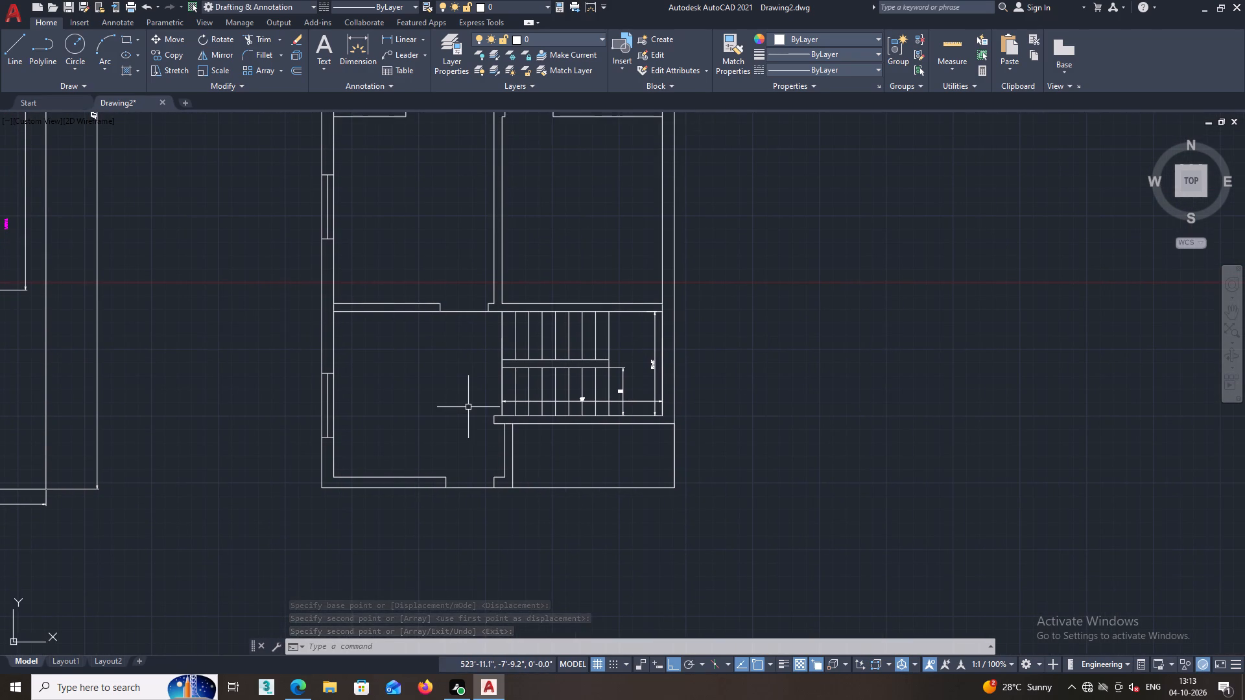
middle_click_drag(500, 422, 435, 474)
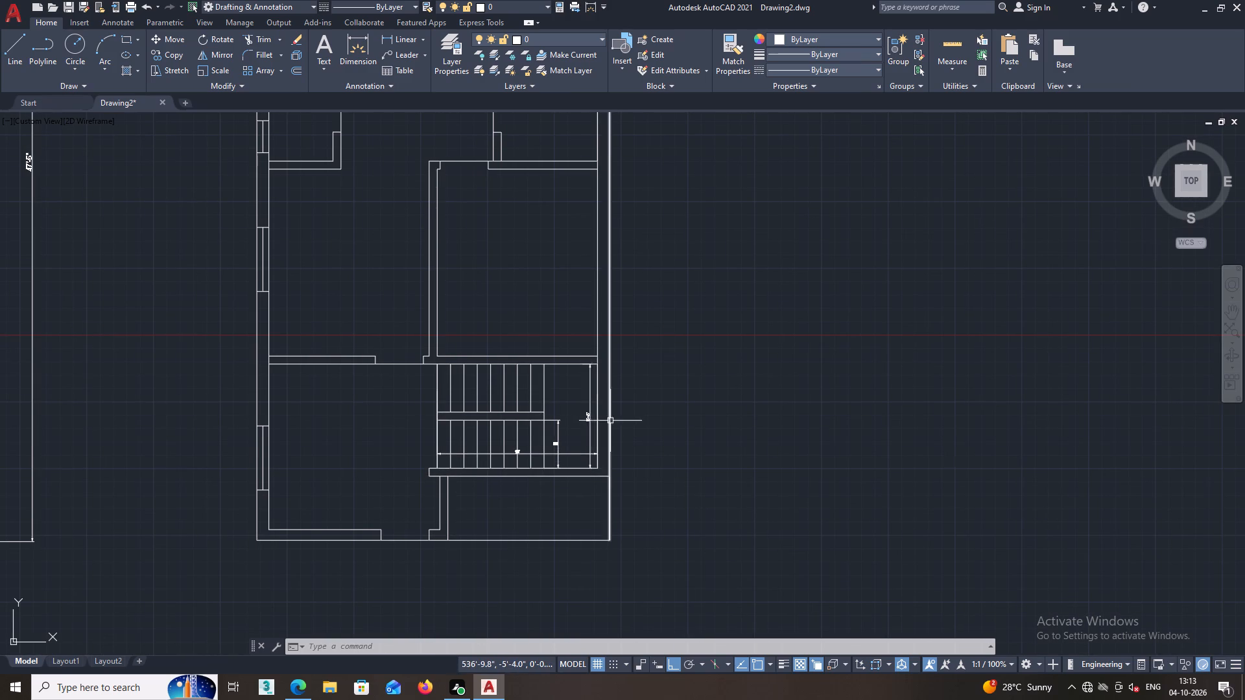
middle_click_drag(610, 420, 575, 425)
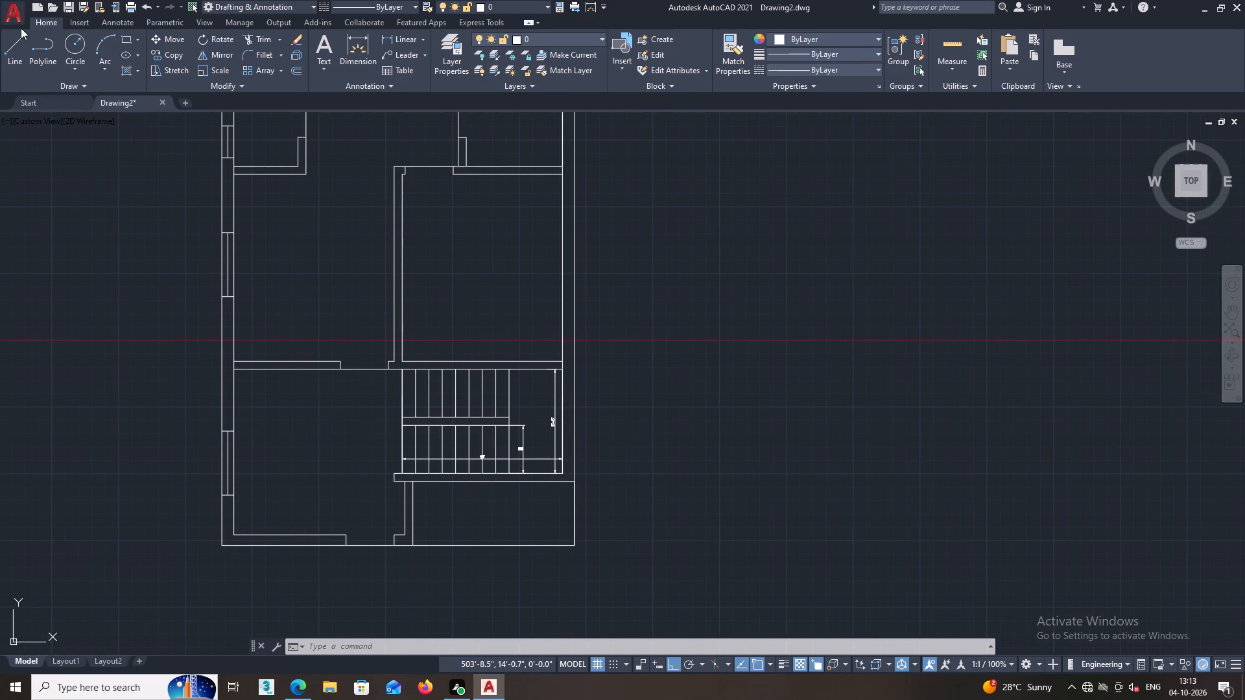
left_click(20, 36)
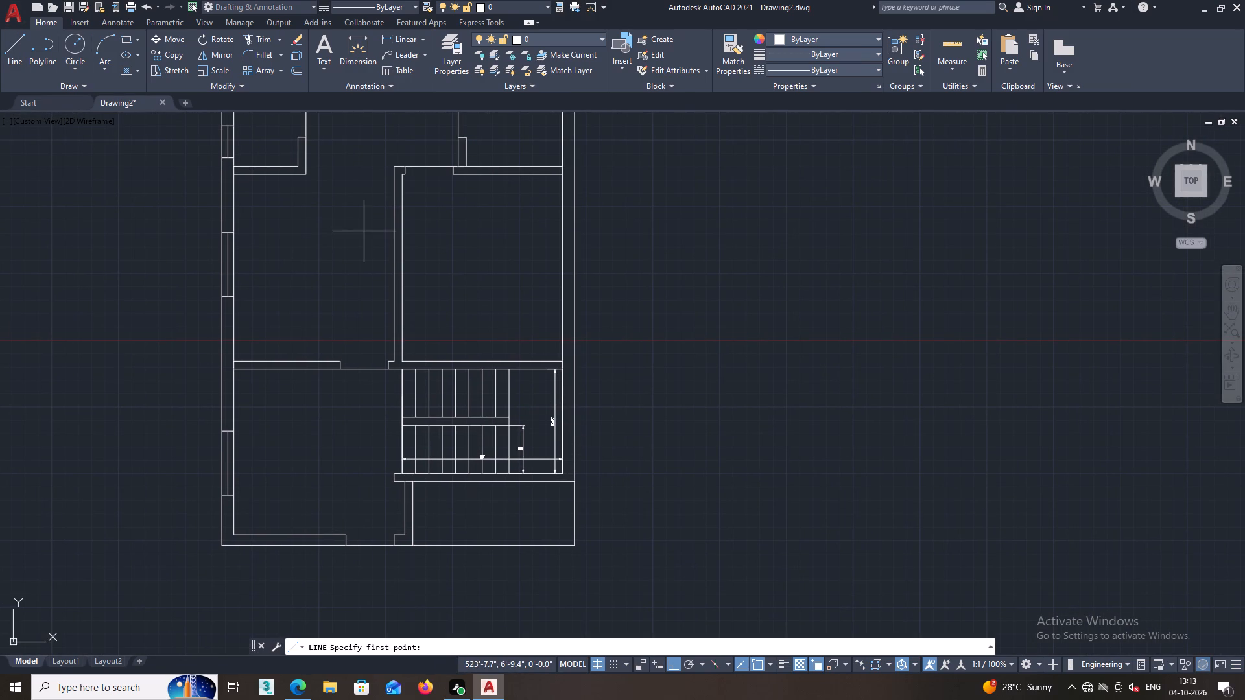
middle_click_drag(357, 355, 307, 355)
scroll(480, 426, "up", 2)
middle_click_drag(459, 425, 350, 430)
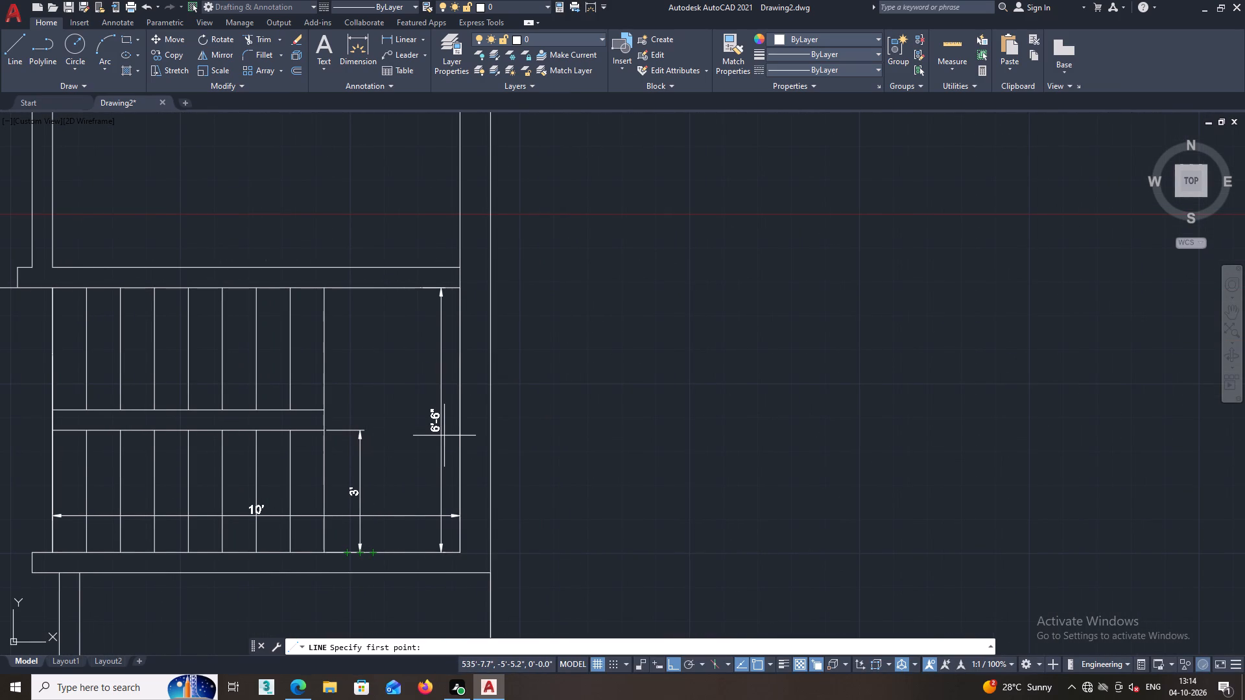
scroll(444, 436, "up", 1)
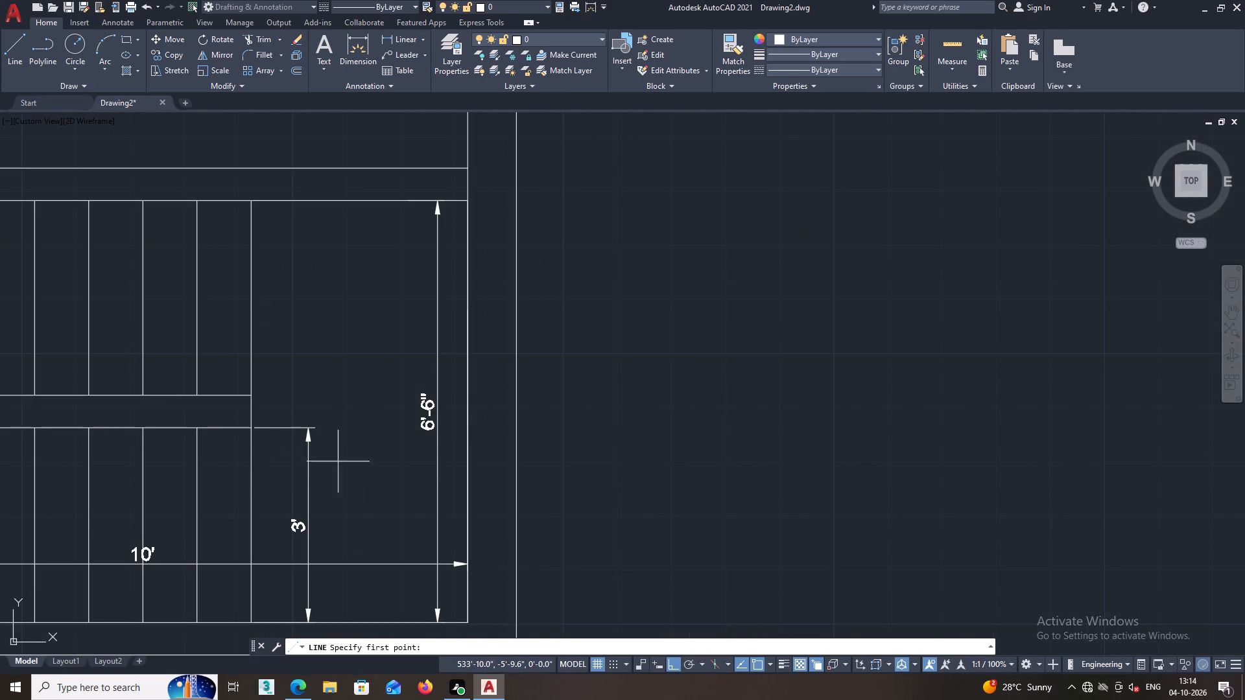
left_click(438, 455)
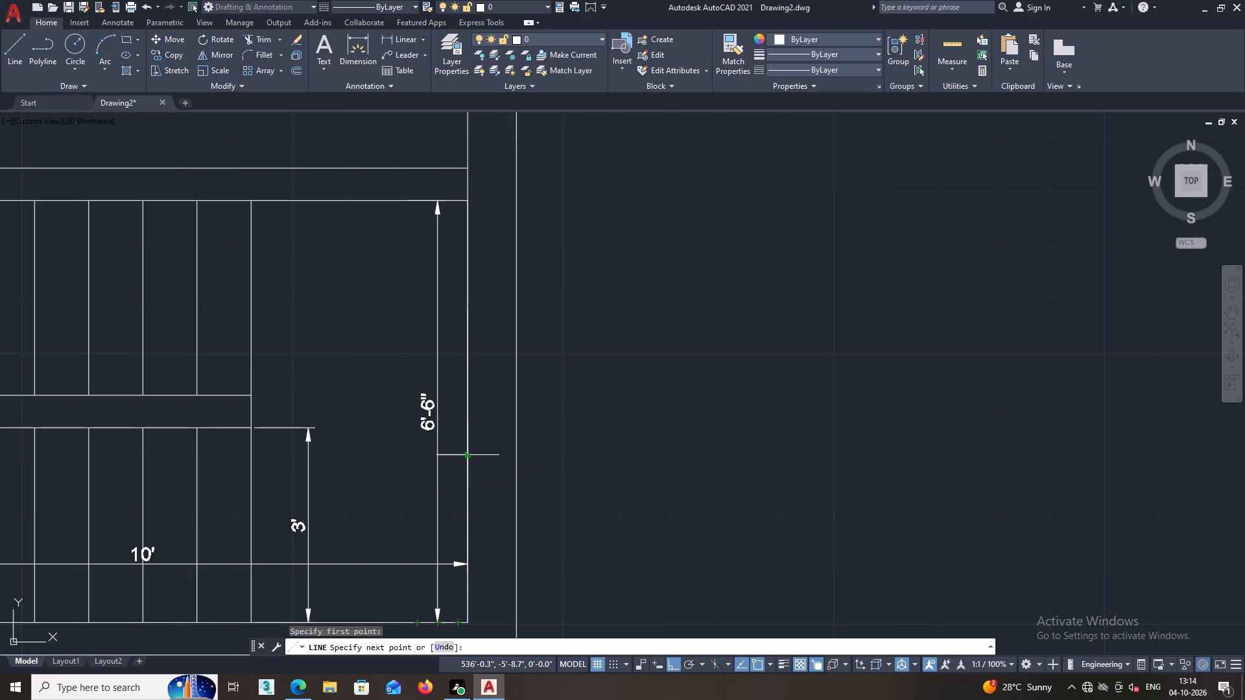
left_click(469, 454)
key("space")
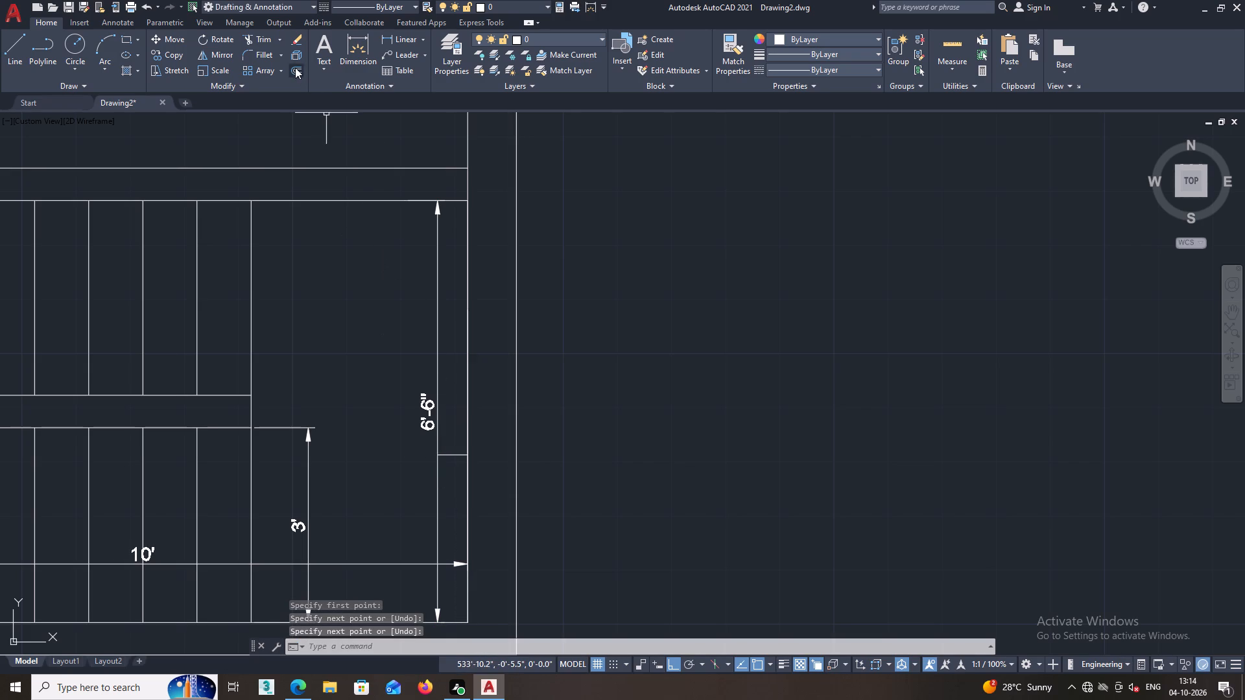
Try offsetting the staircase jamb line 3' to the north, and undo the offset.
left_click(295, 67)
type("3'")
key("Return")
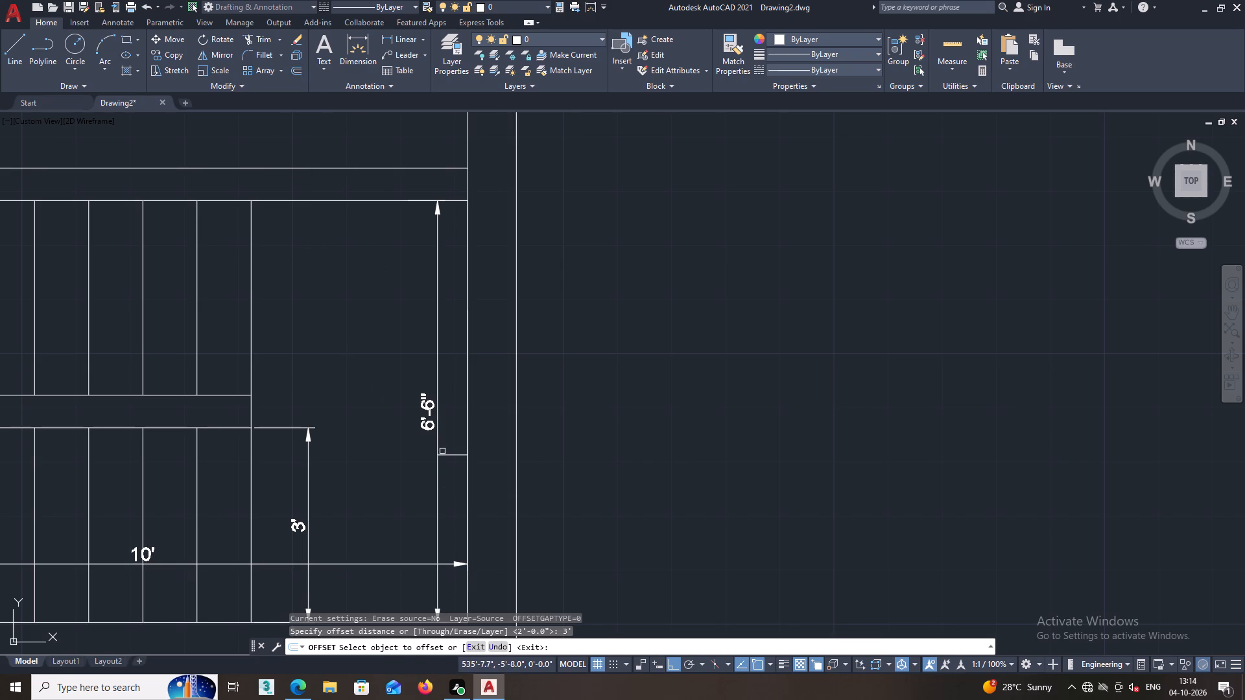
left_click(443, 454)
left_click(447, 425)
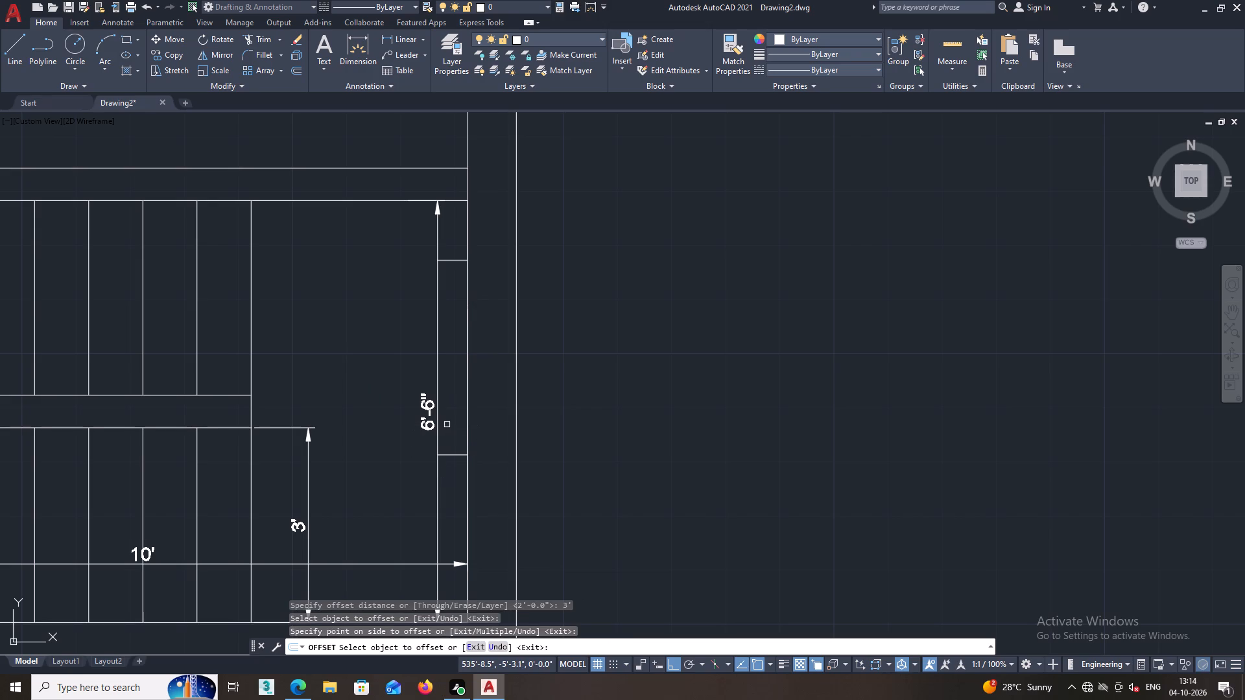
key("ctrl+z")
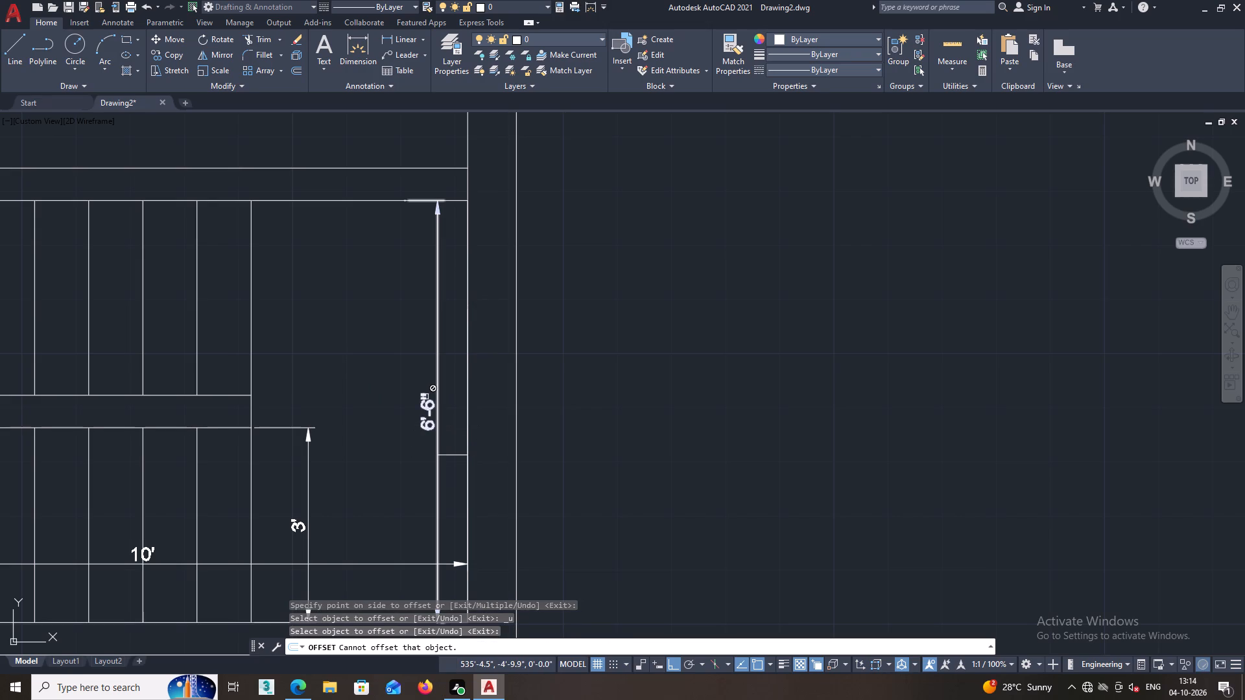
Draw a second horizontal jamb line about 1'-5" north of the first, from the 6'-6" dimension line to the eastern wall's inner face.
scroll(426, 393, "down", 1)
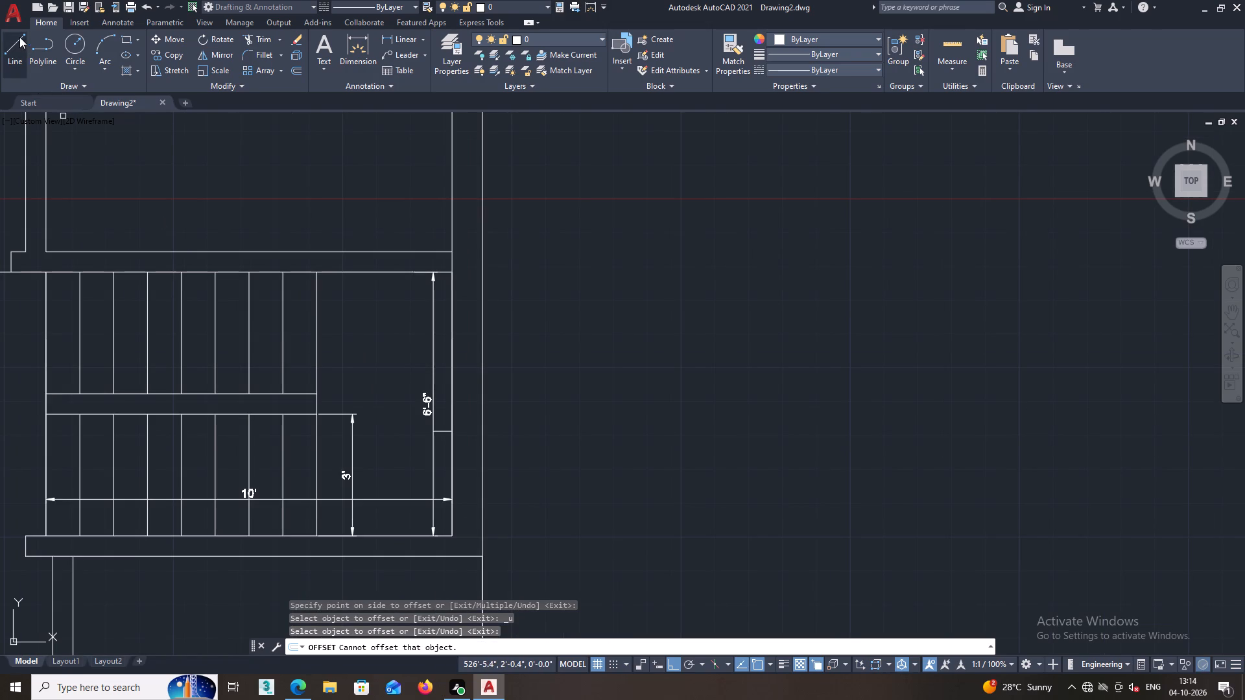
left_click(19, 37)
middle_click_drag(452, 402, 456, 433)
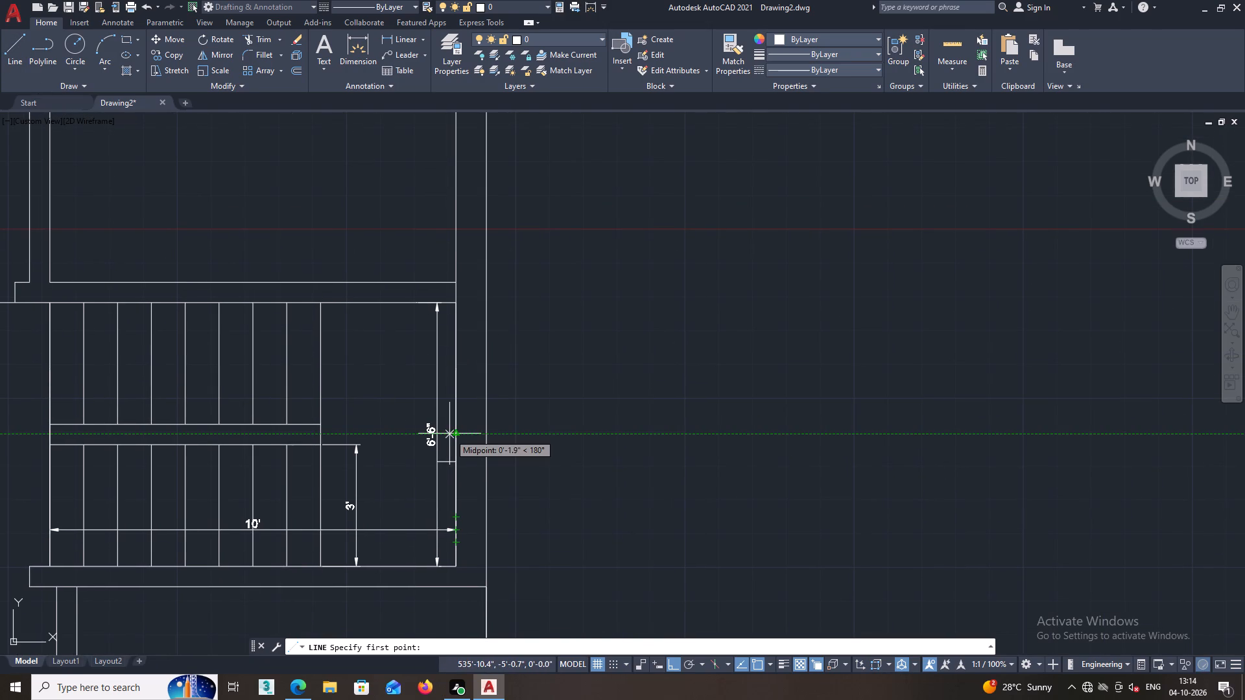
scroll(442, 430, "up", 2)
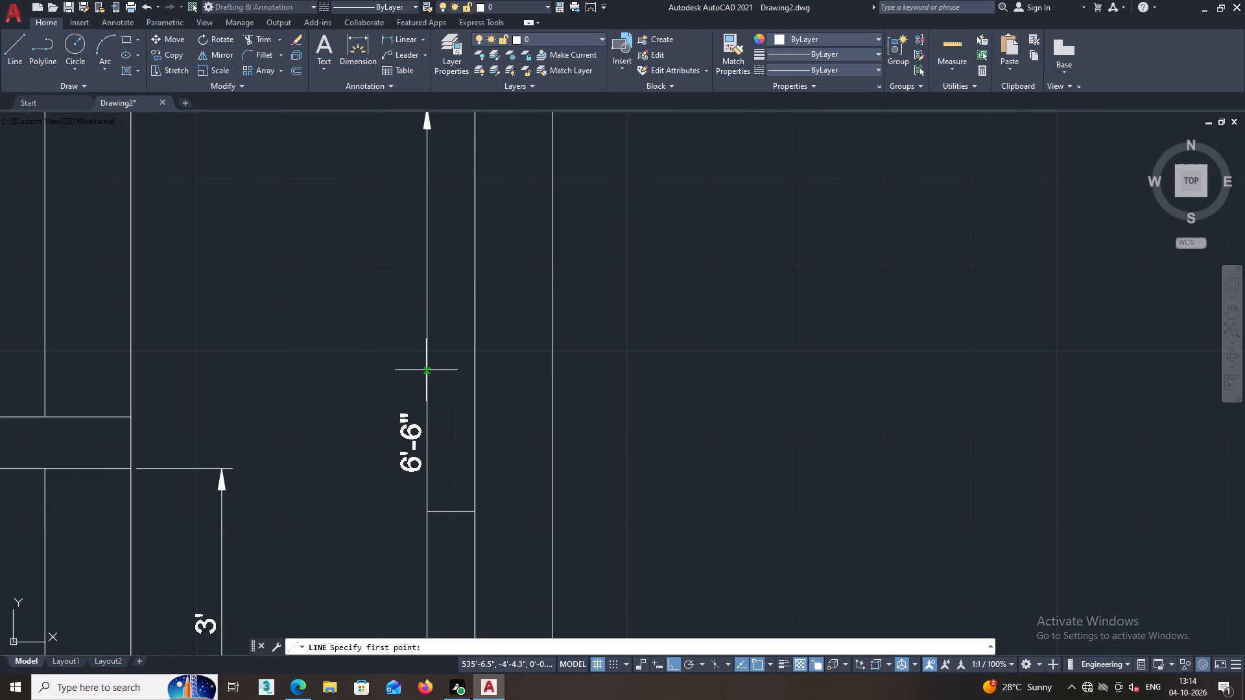
left_click(427, 366)
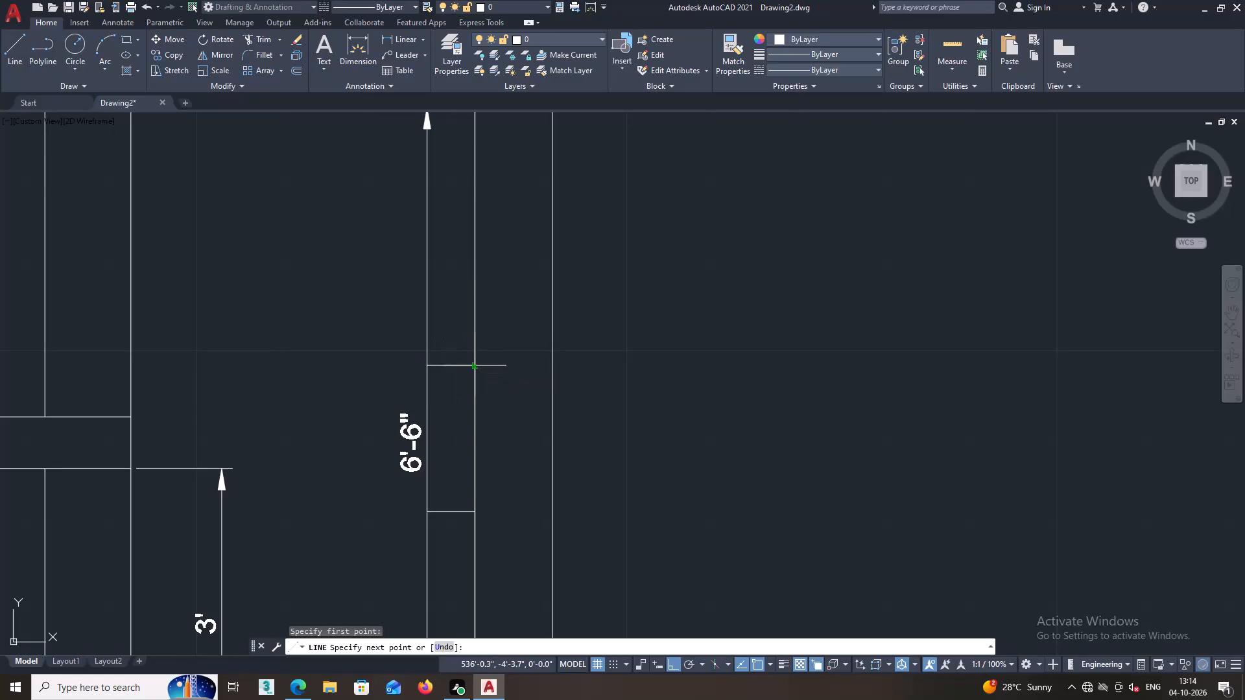
left_click(475, 363)
key("space")
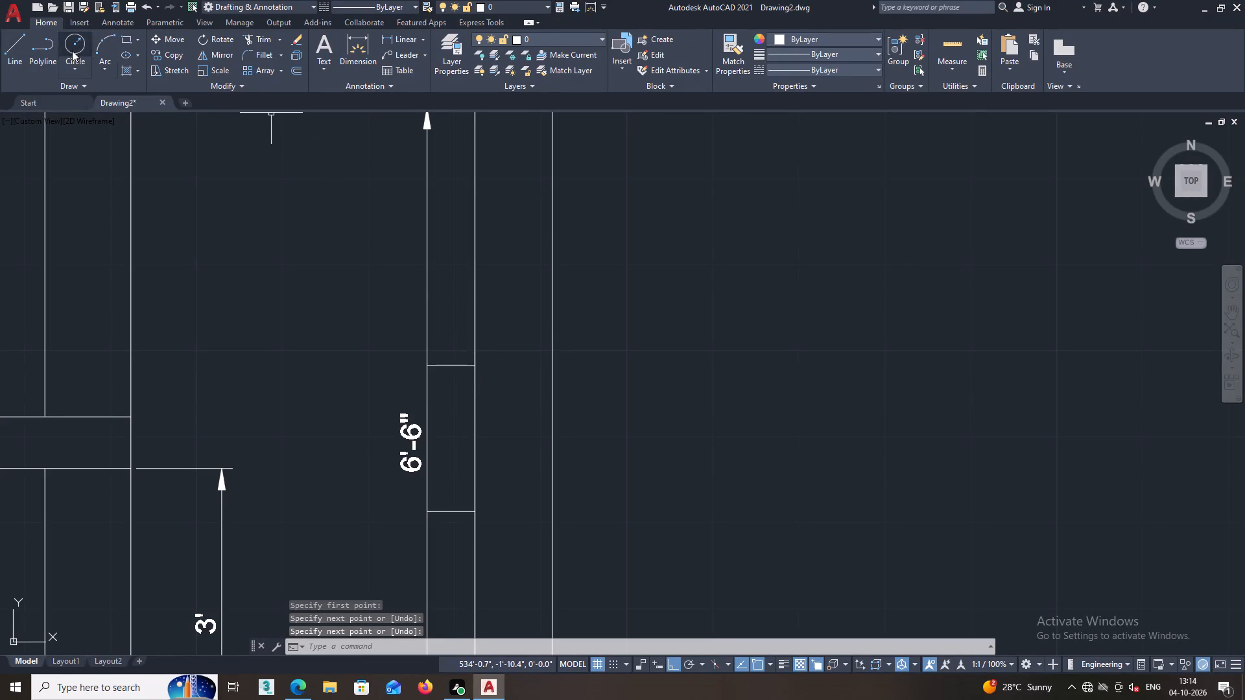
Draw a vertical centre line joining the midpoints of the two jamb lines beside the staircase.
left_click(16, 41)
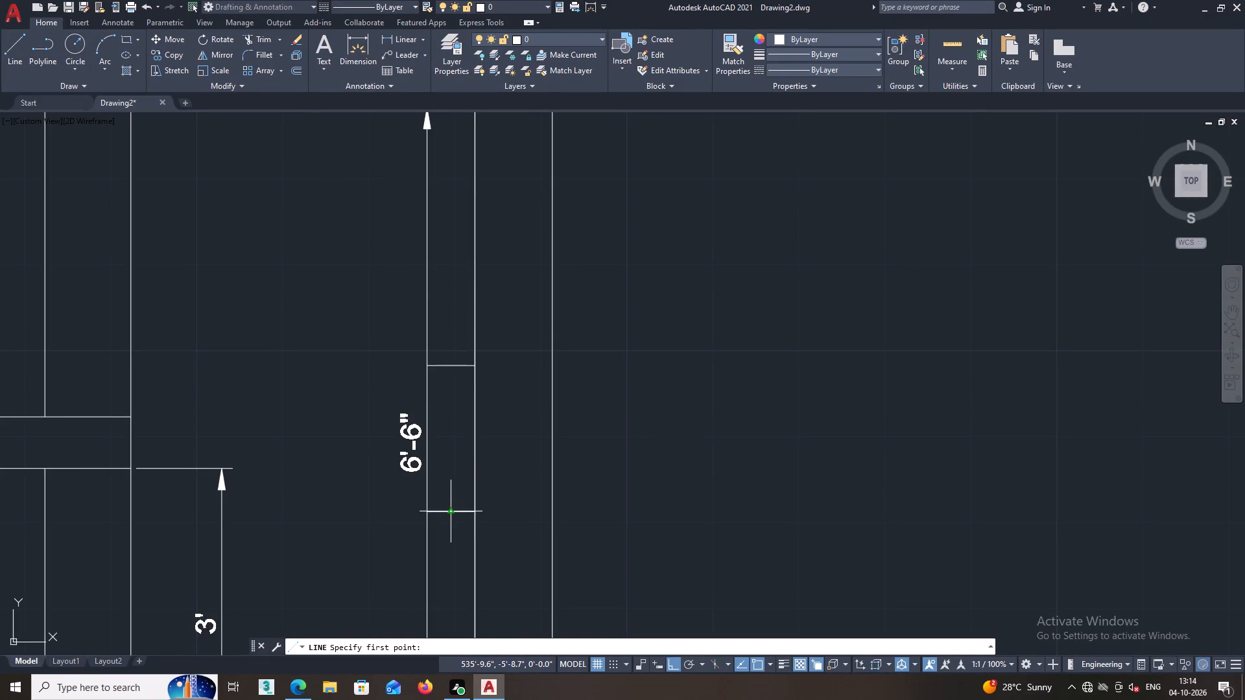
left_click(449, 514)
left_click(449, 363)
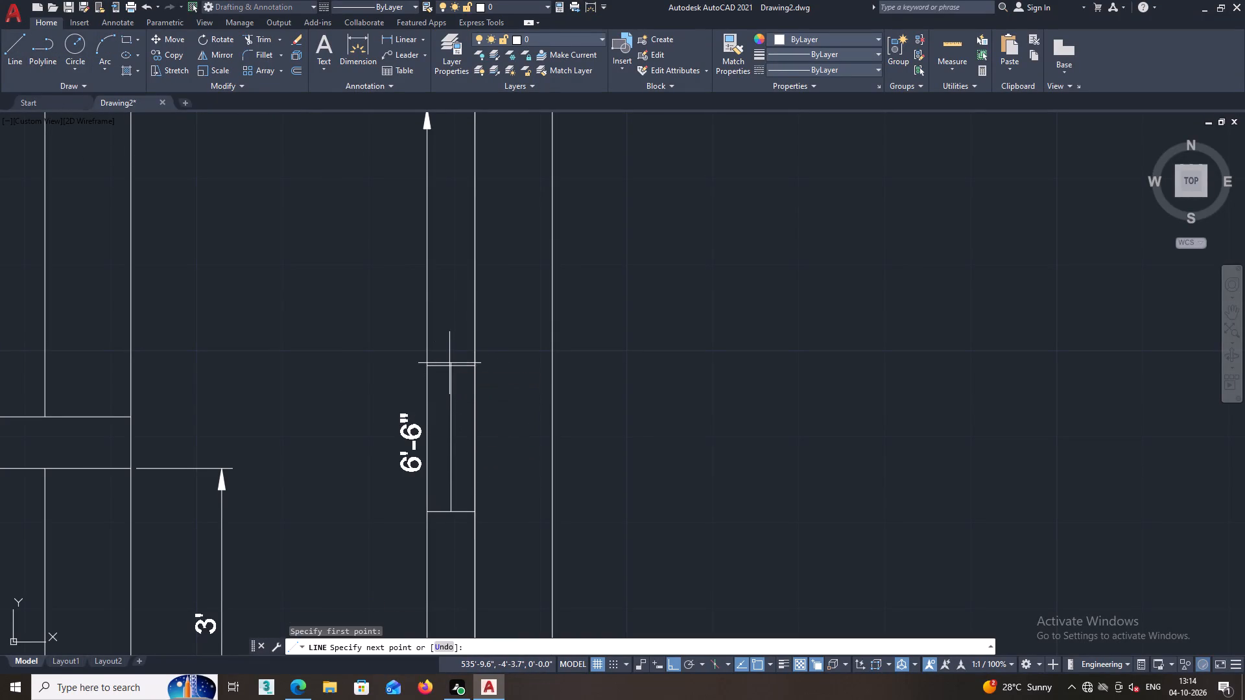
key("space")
Move the two jamb lines and their centre line 9" east so they end on the eastern wall's outer face.
scroll(480, 411, "down", 3)
middle_click_drag(488, 500, 488, 603)
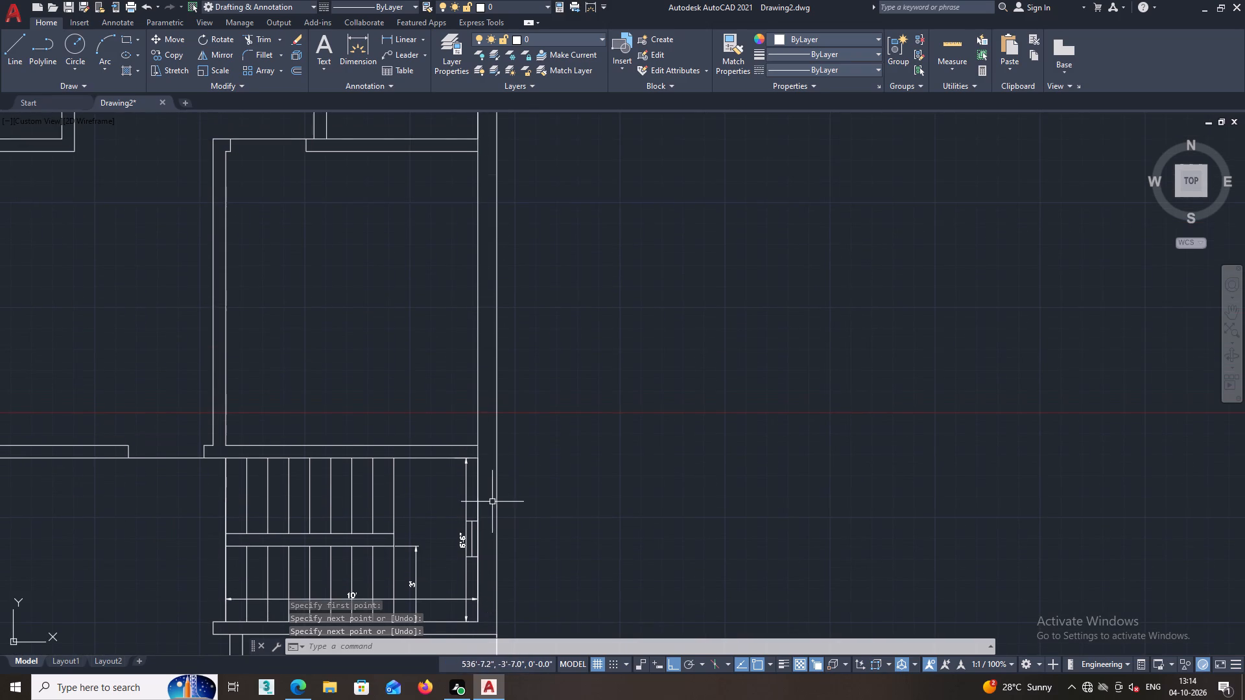
scroll(464, 566, "up", 2)
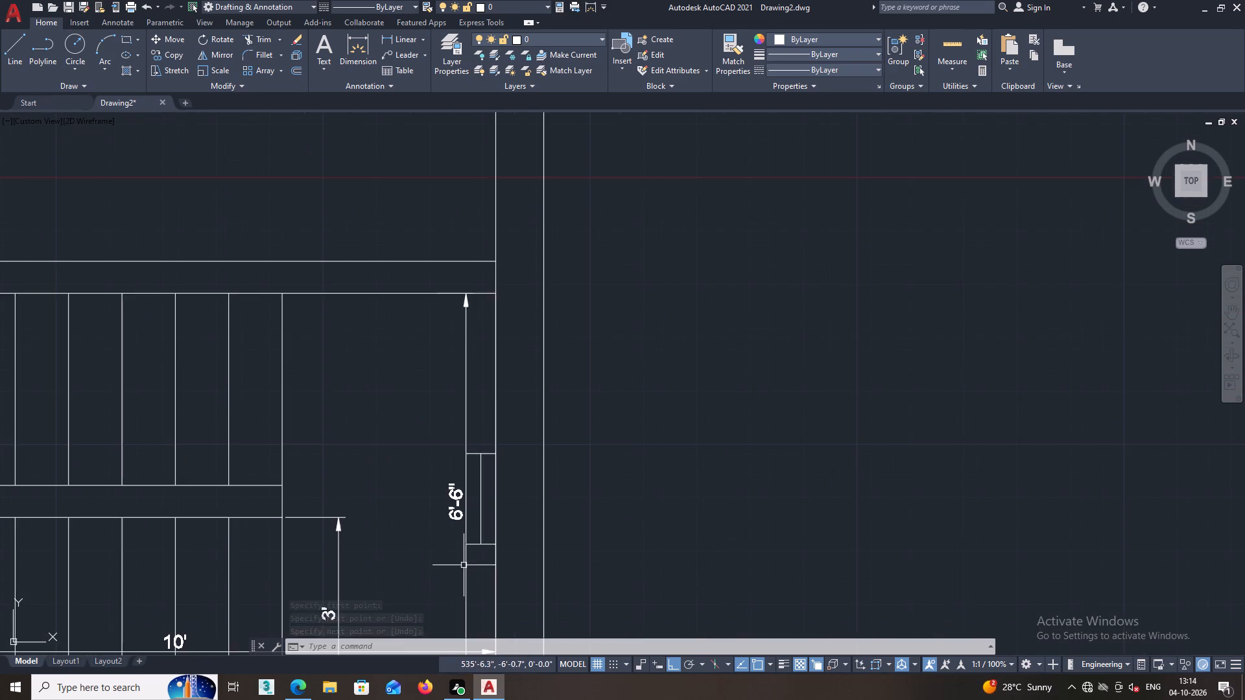
scroll(467, 563, "up", 1)
left_click_drag(492, 547, 493, 541)
left_click(475, 356)
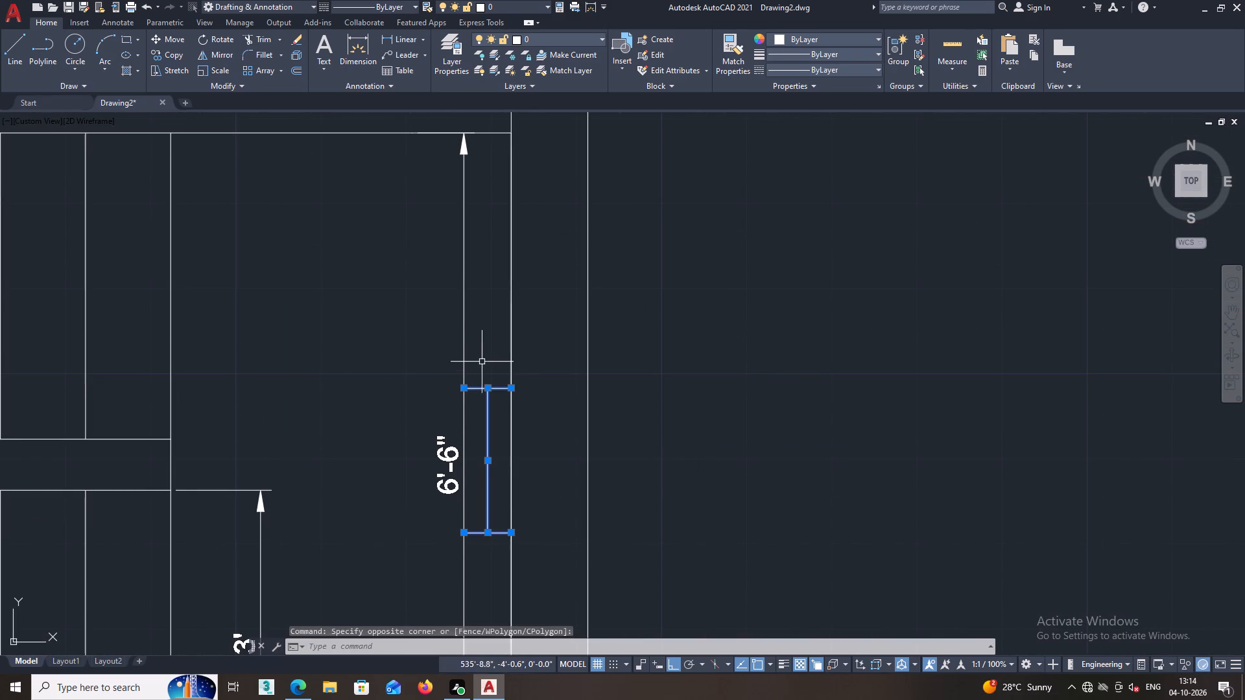
right_click(484, 365)
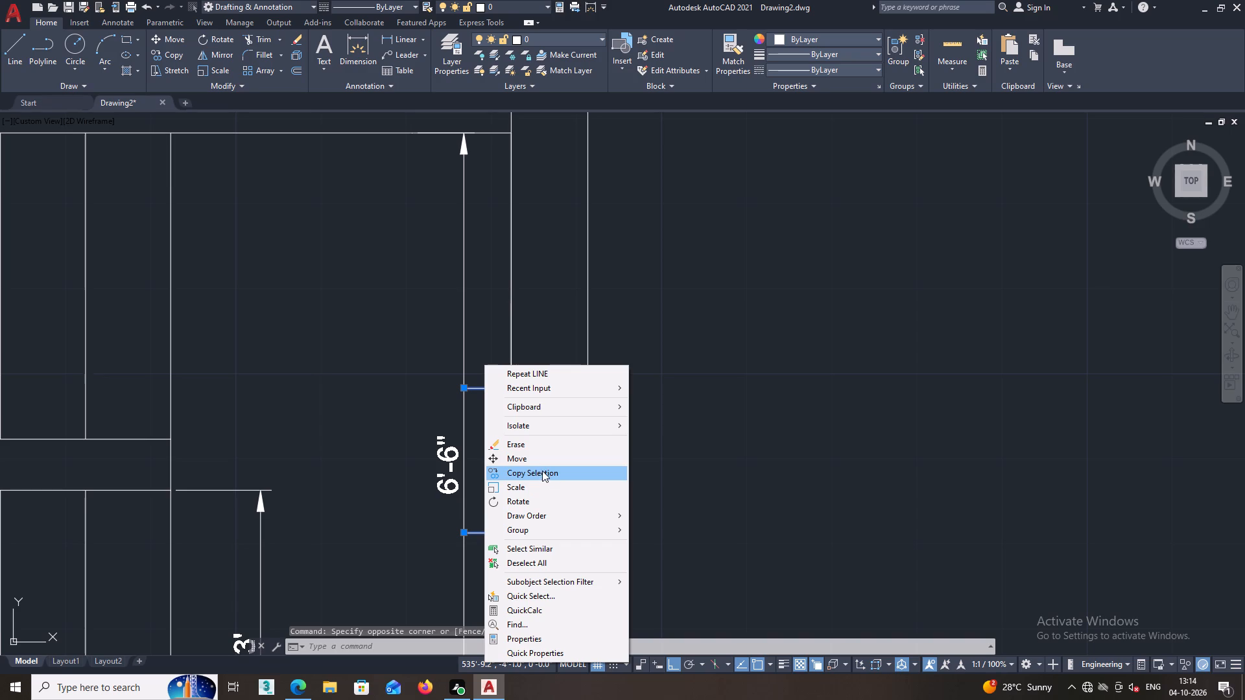
left_click(527, 459)
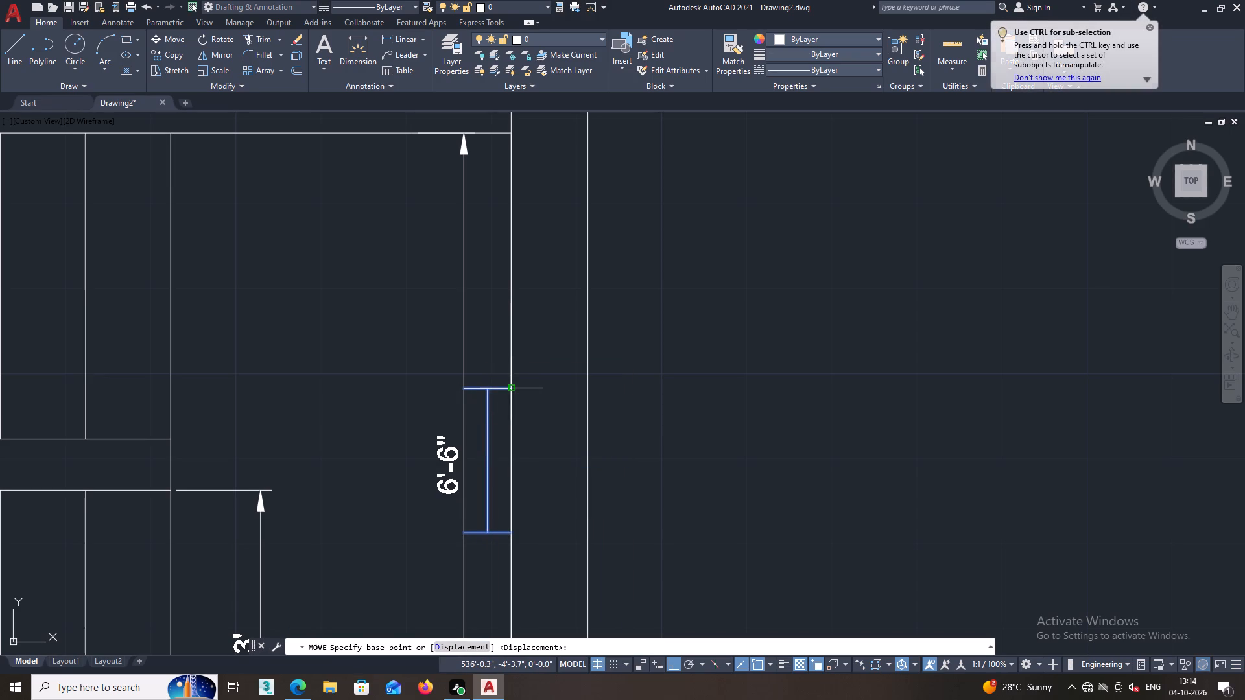
left_click(511, 388)
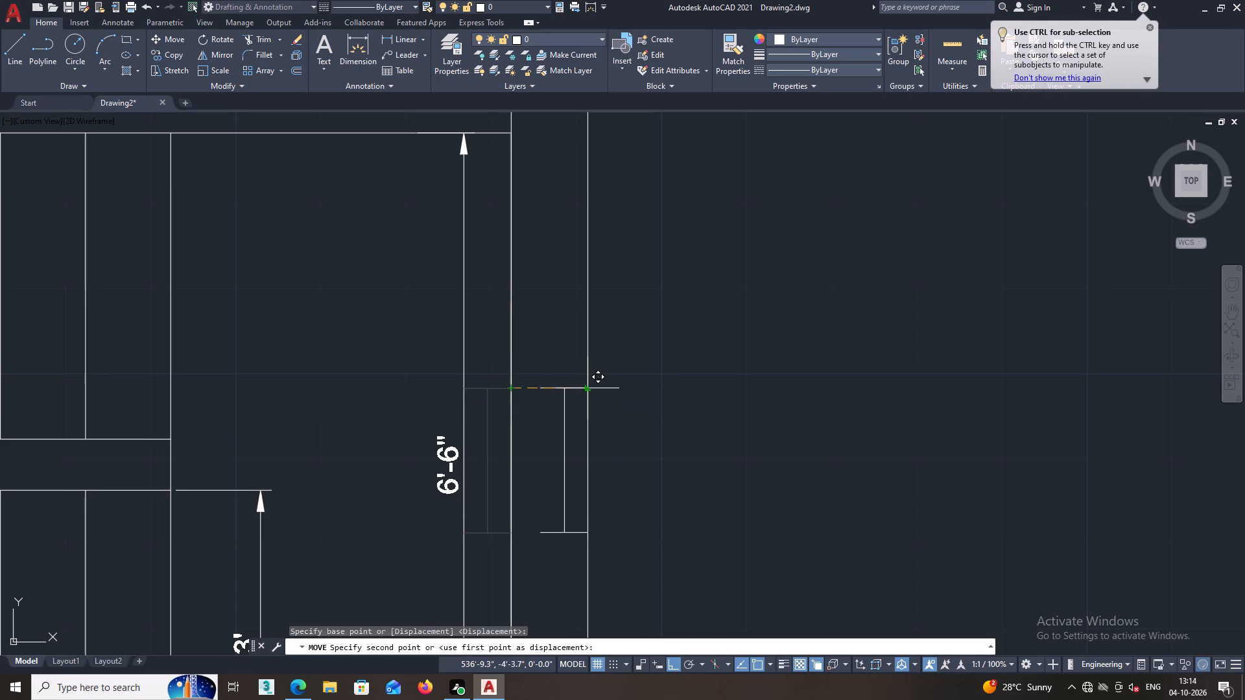
left_click(587, 387)
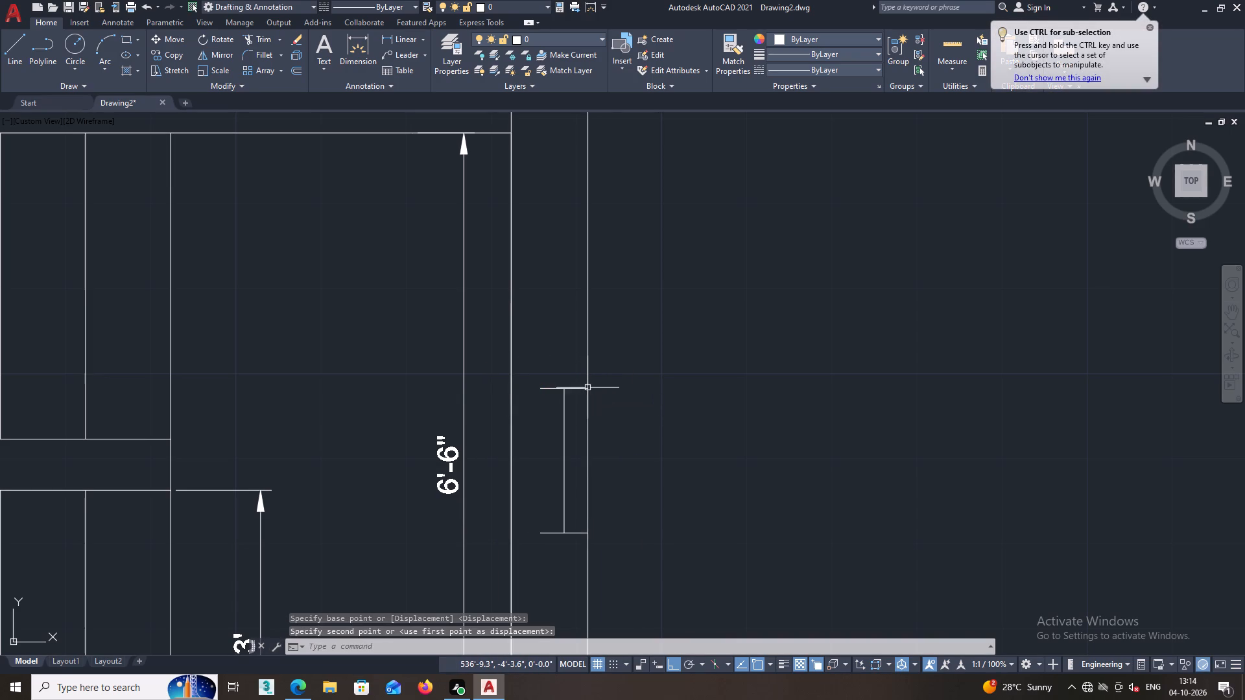
key("space")
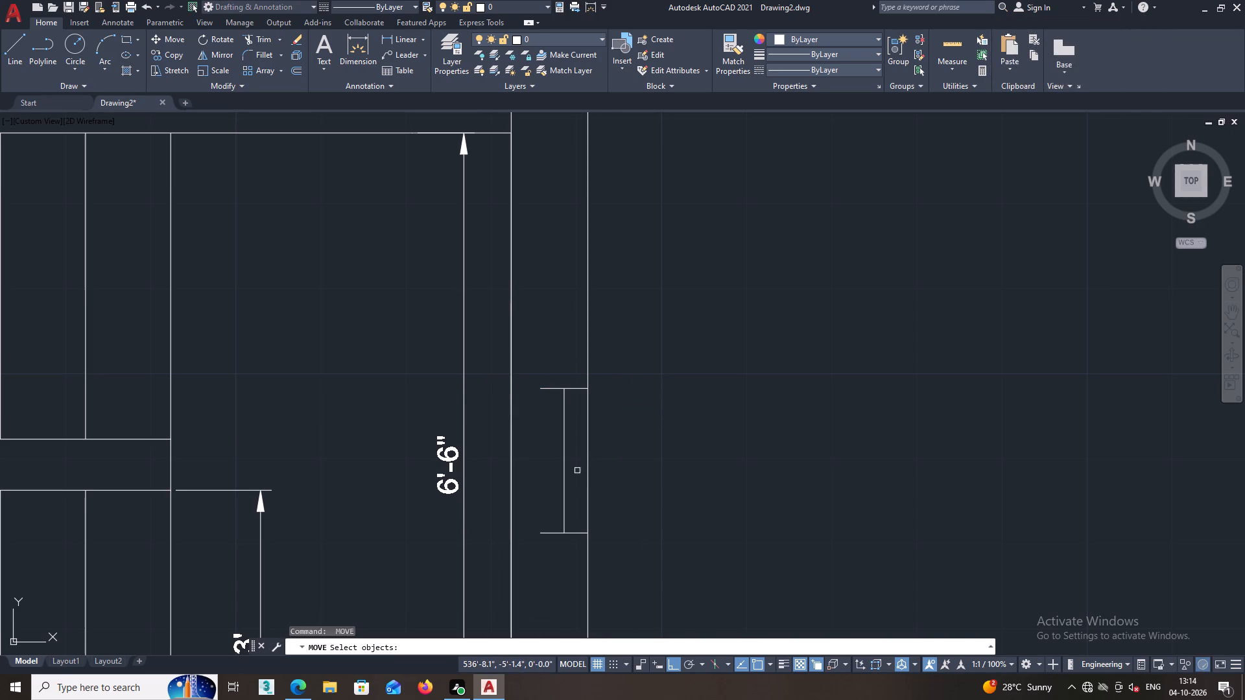
middle_click_drag(577, 471, 593, 420)
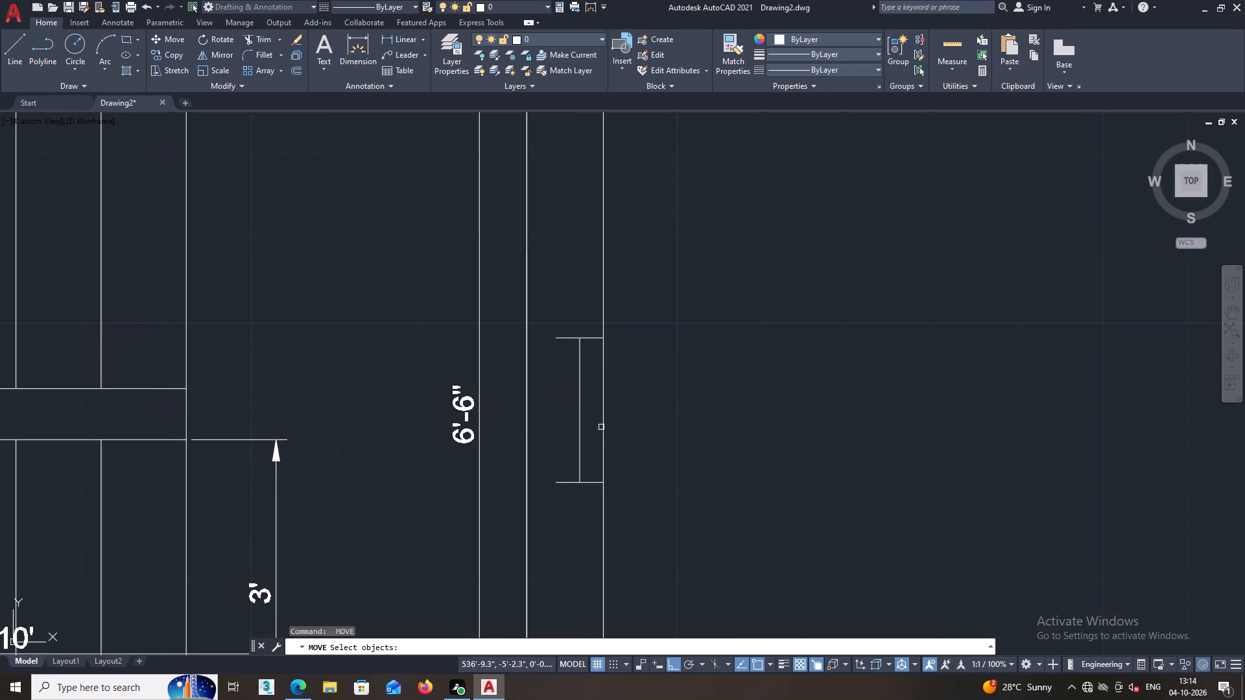
key("space")
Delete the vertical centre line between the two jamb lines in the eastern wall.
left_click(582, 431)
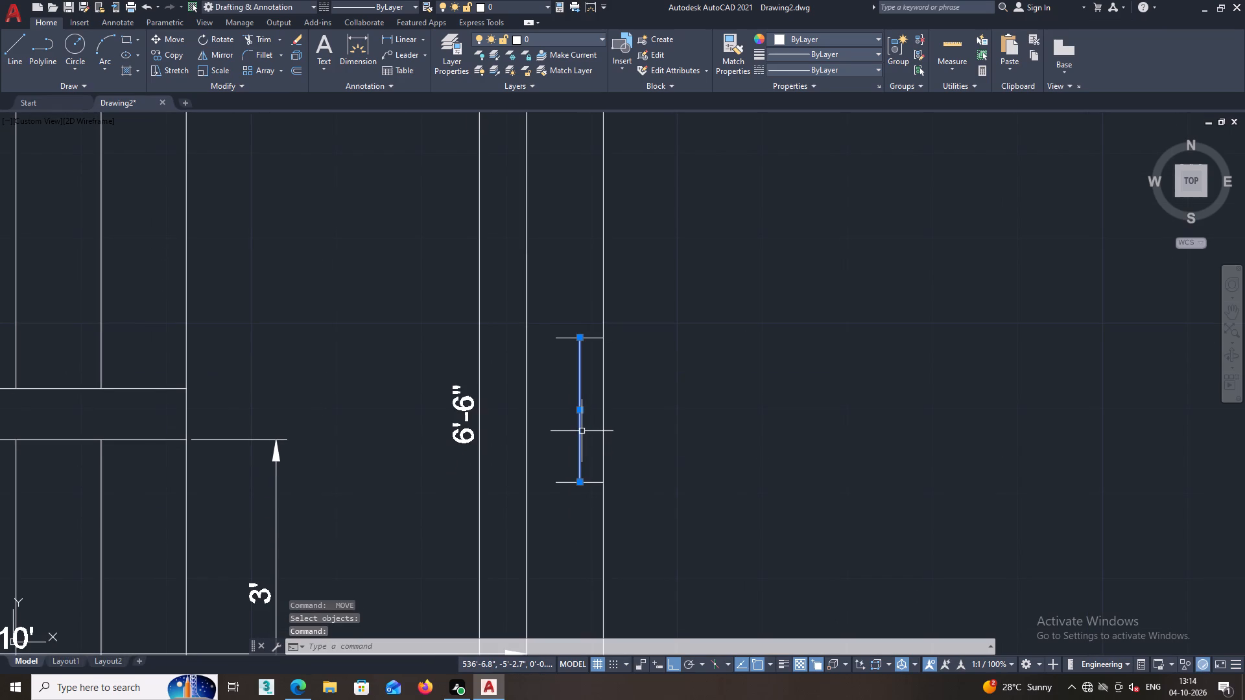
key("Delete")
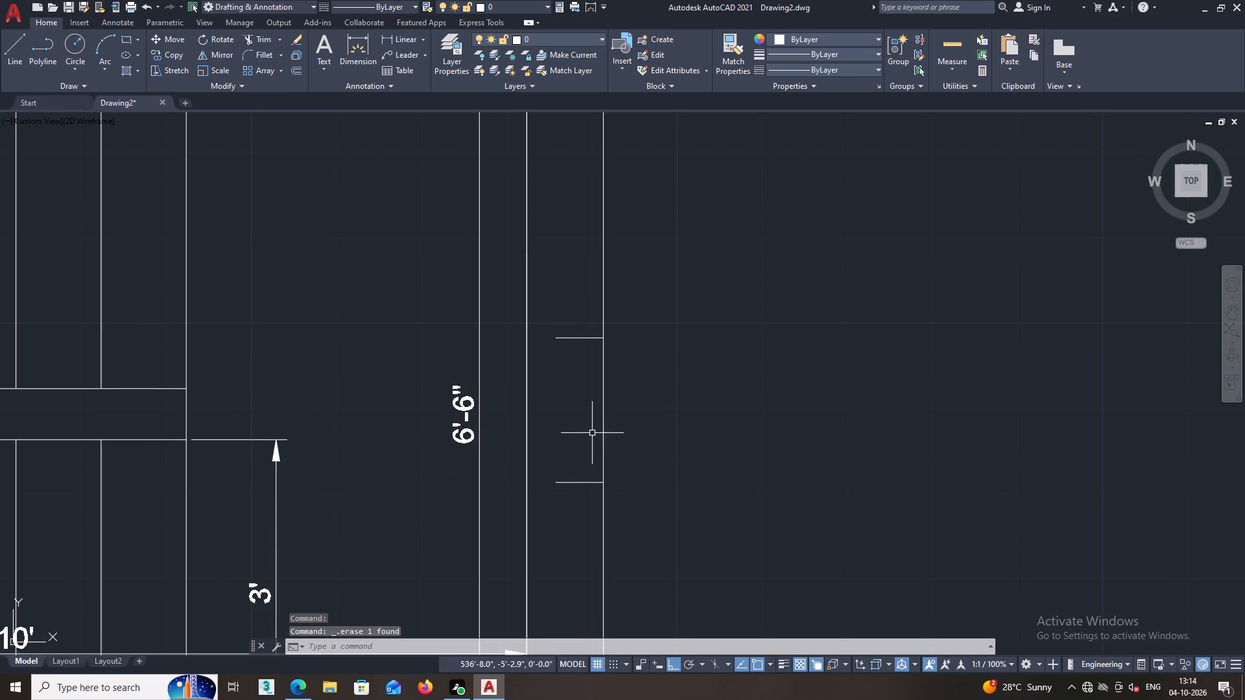
Extend both window jamb lines west to the eastern wall's inner face so they span the full wall.
type("EX")
key("Return")
left_click(573, 310)
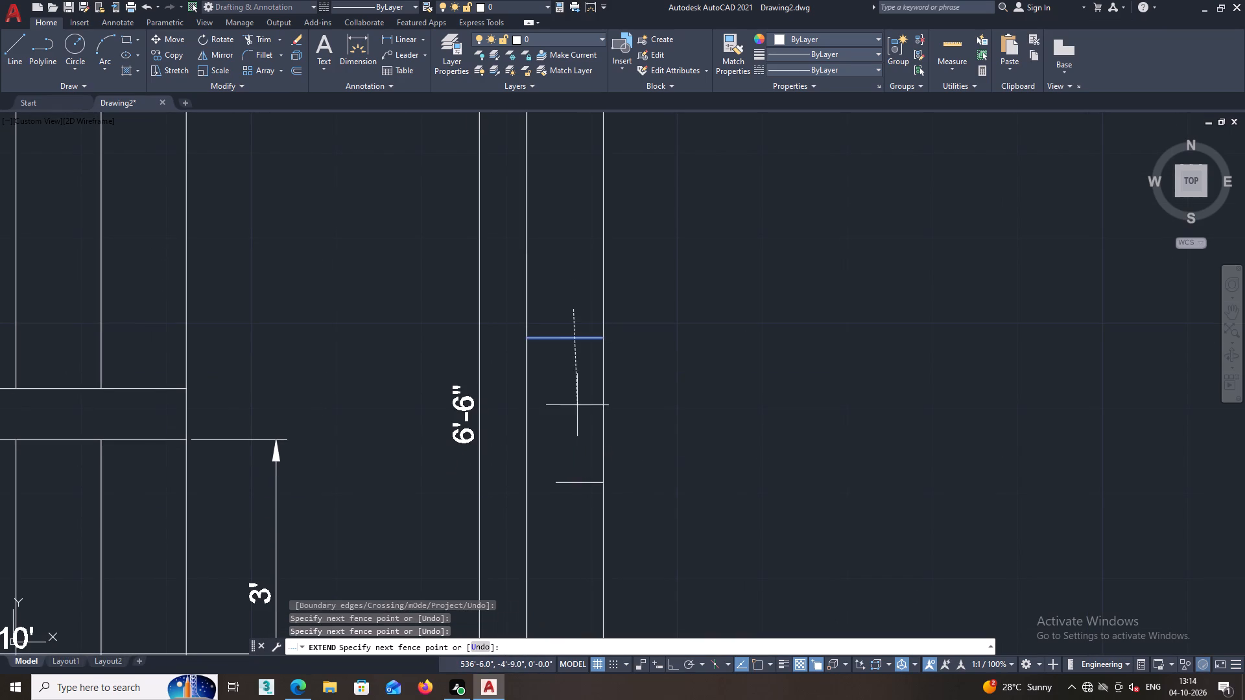
left_click(579, 522)
key("space")
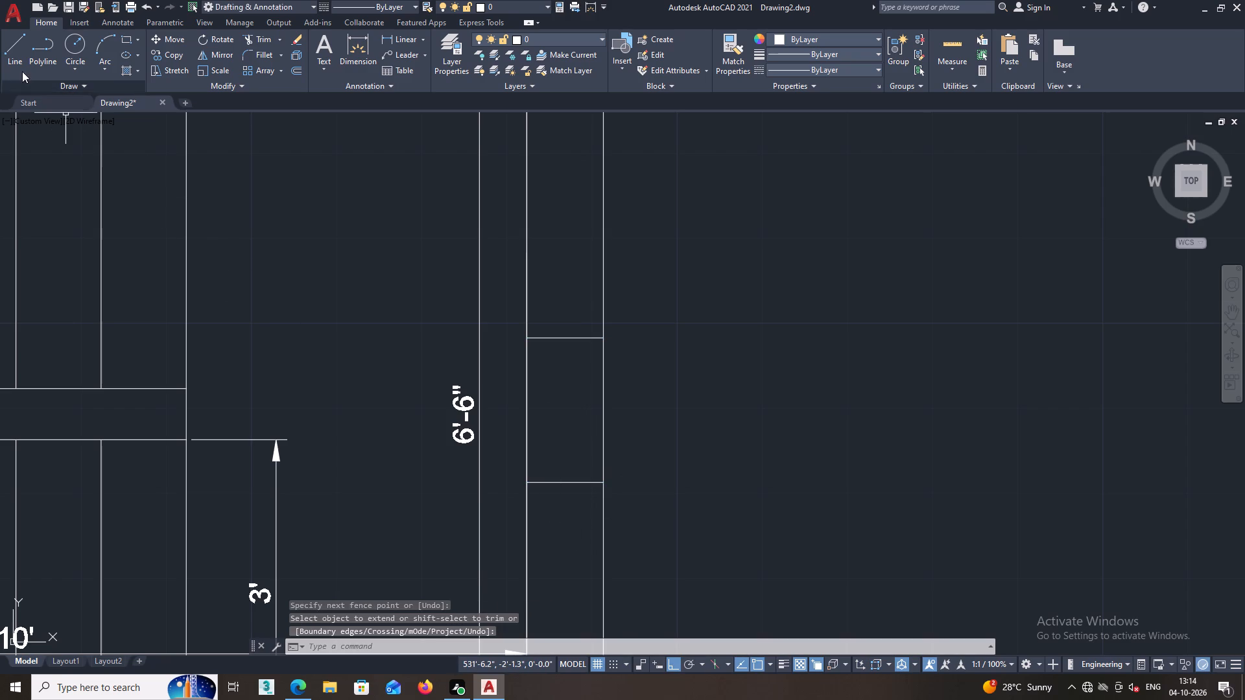
Draw a vertical centre line joining the midpoints of the two full-width jamb lines of the staircase window.
left_click(12, 39)
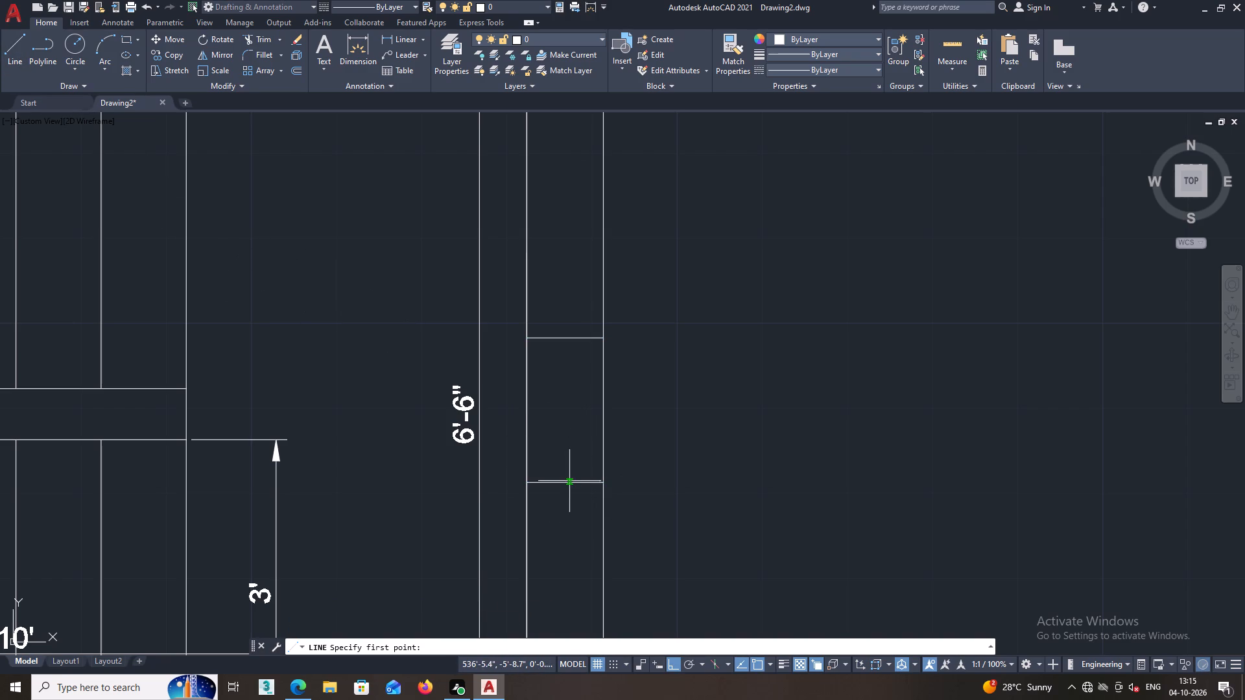
left_click(565, 484)
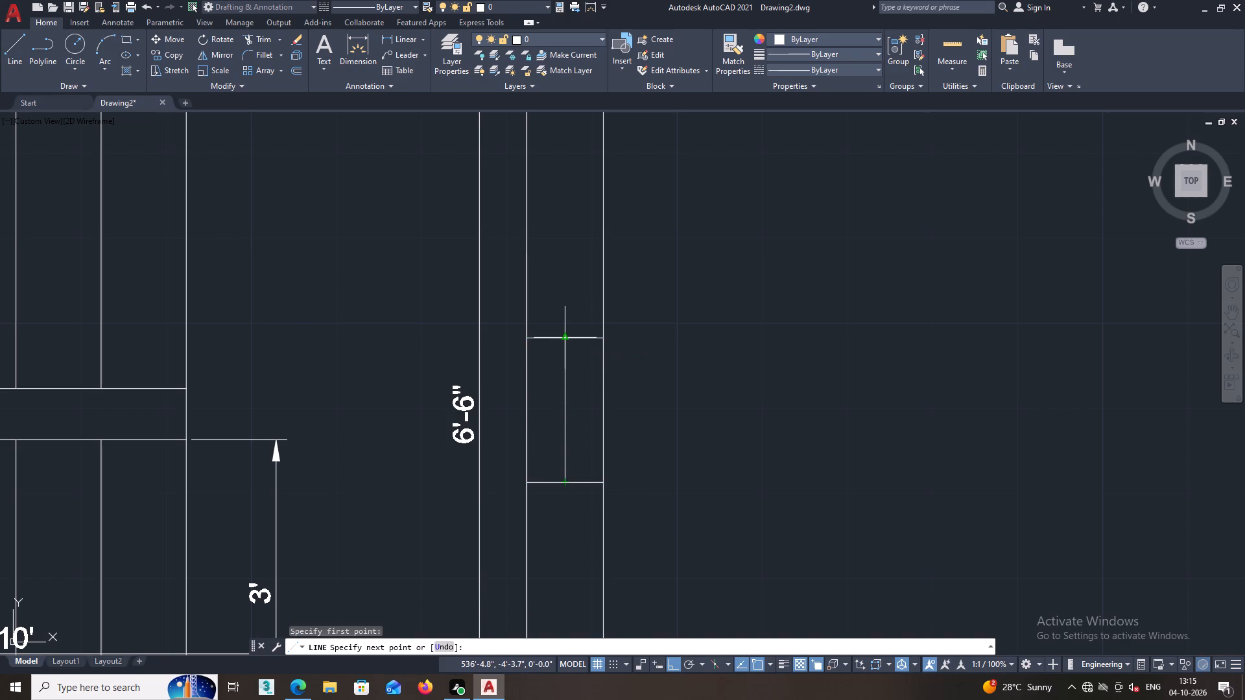
left_click(563, 336)
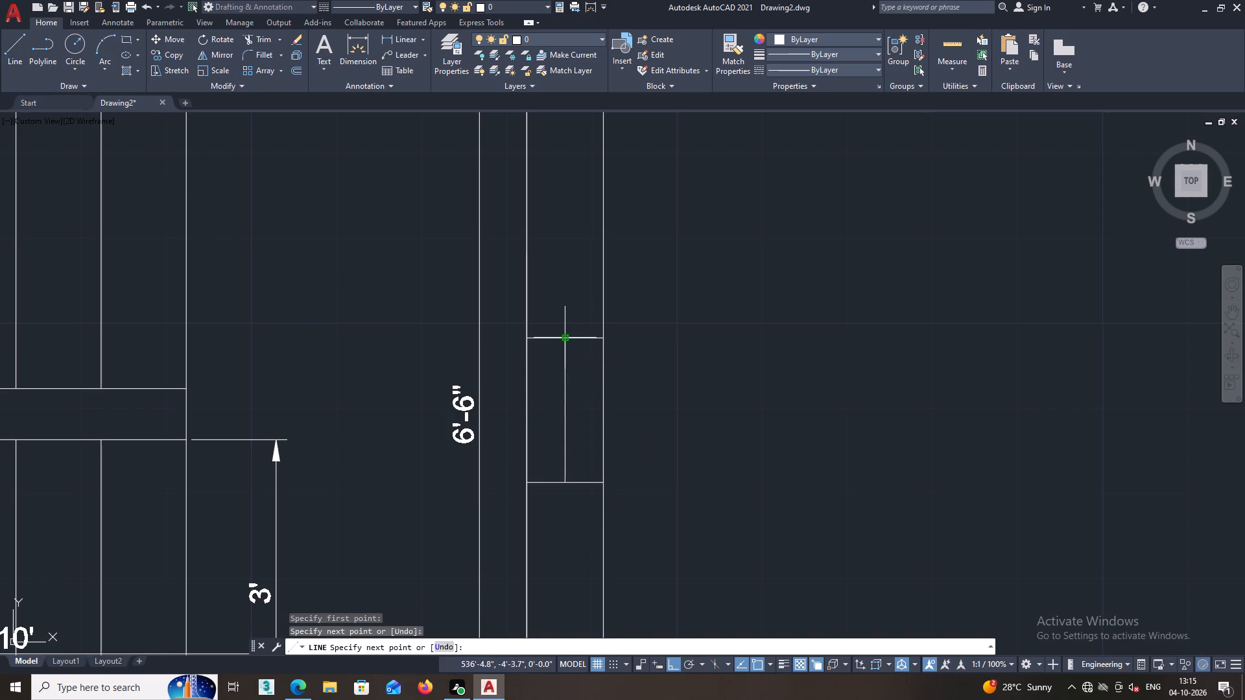
key("space")
scroll(582, 514, "down", 2)
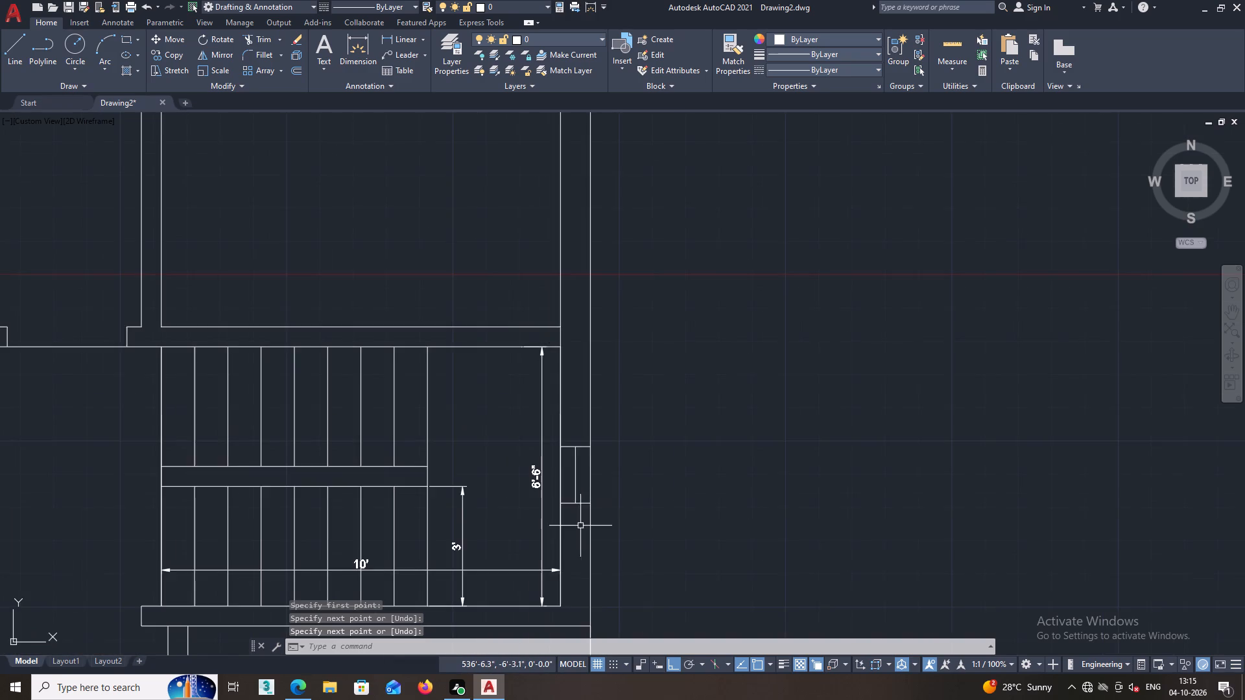
Move the staircase window in the eastern wall, both jambs and centre line, about 3.3" north.
middle_click_drag(582, 519, 584, 506)
scroll(558, 434, "up", 1)
scroll(448, 448, "up", 1)
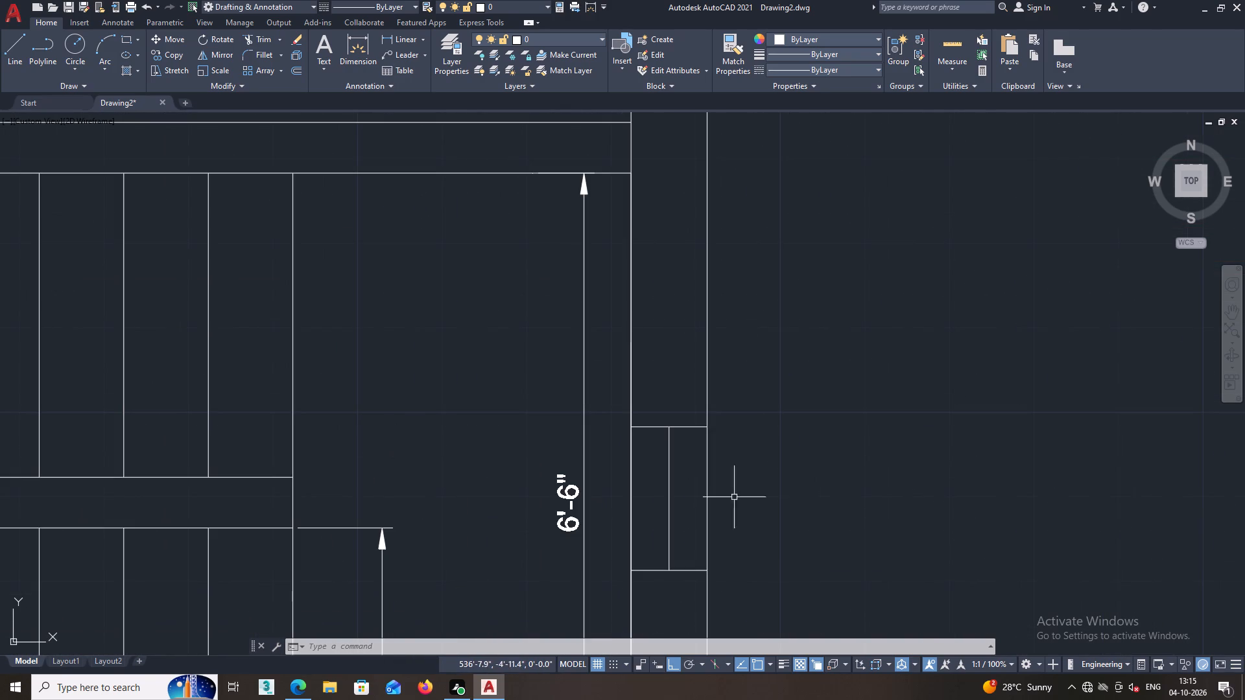
scroll(732, 590, "down", 1)
scroll(694, 589, "up", 1)
scroll(694, 589, "down", 1)
left_click(698, 592)
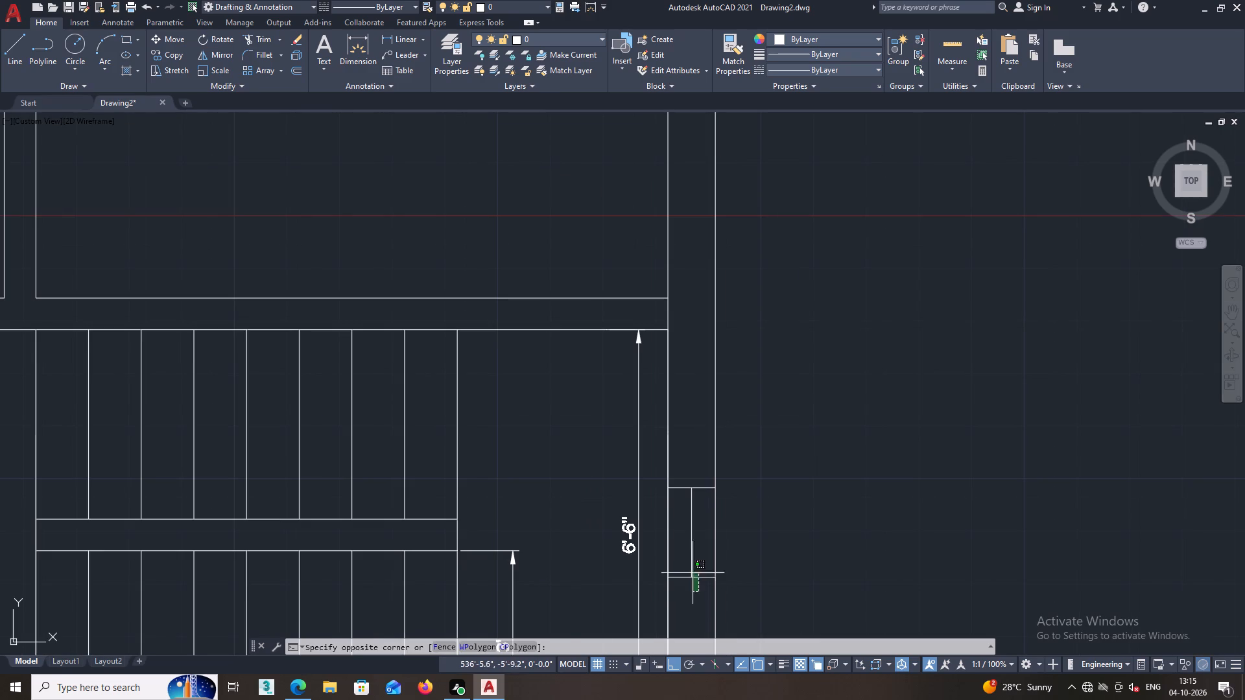
left_click(682, 466)
right_click(682, 449)
left_click(711, 240)
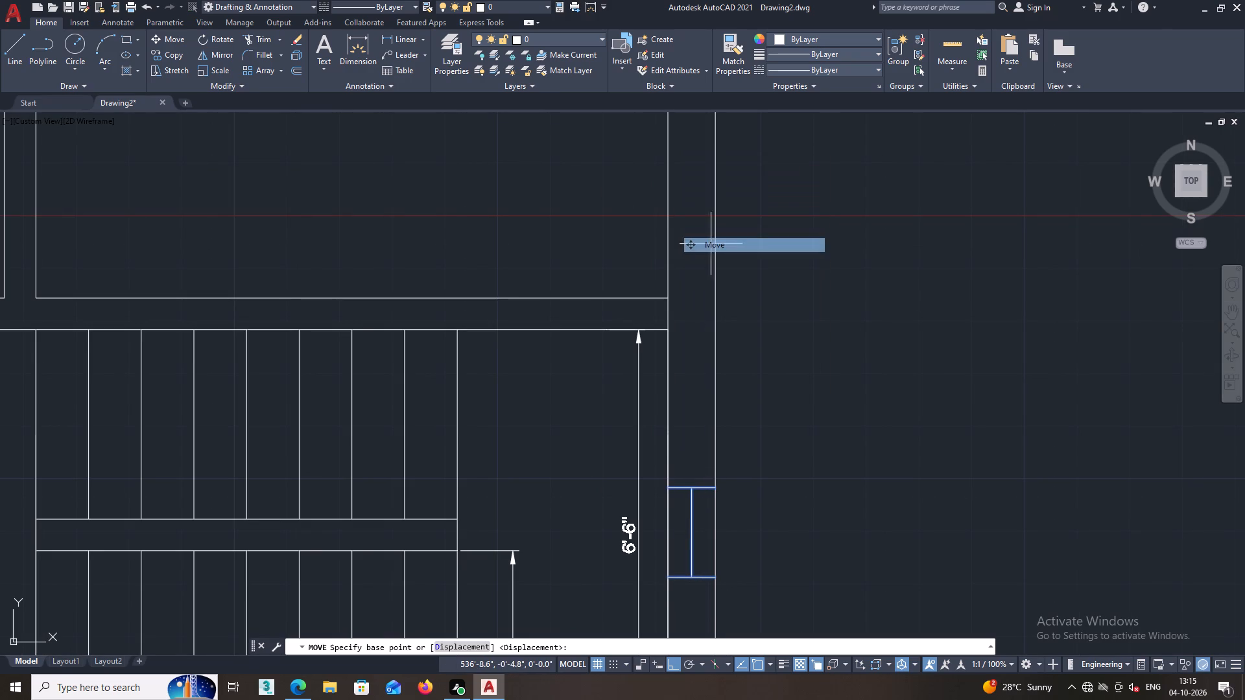
left_click(691, 489)
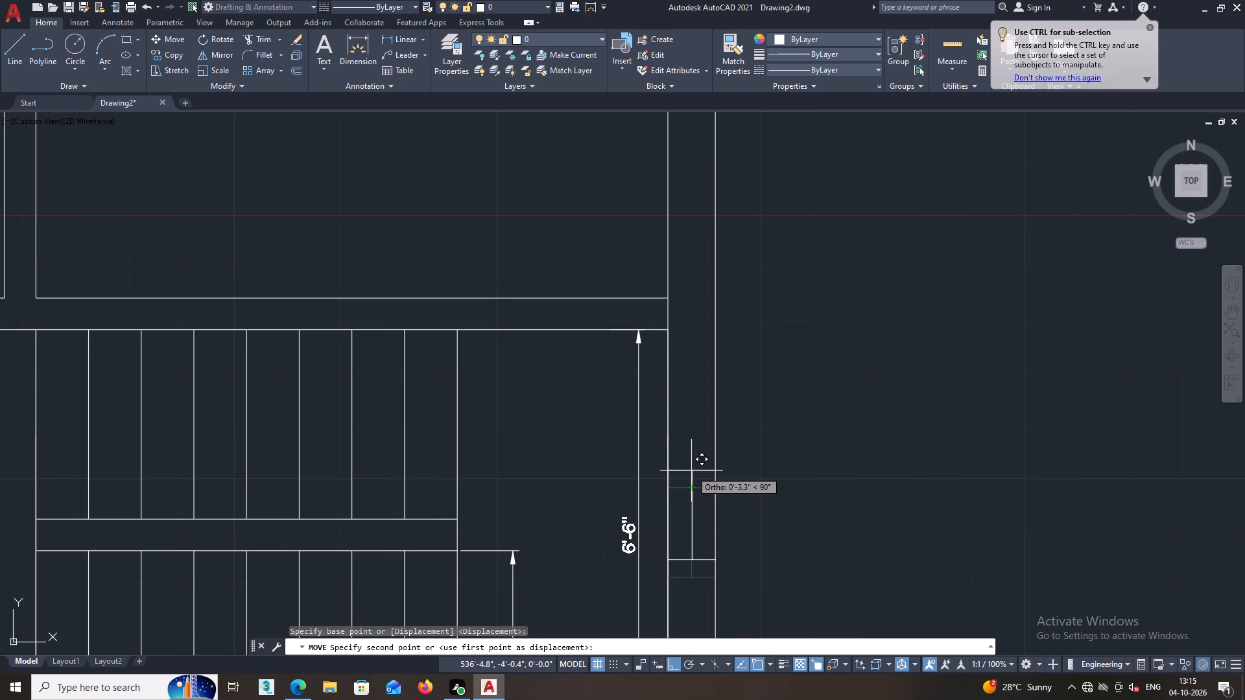
left_click(691, 471)
Copy the northernmost window of the western wall about 21'-2.6" straight east into the eastern wall.
middle_click_drag(803, 515, 801, 616)
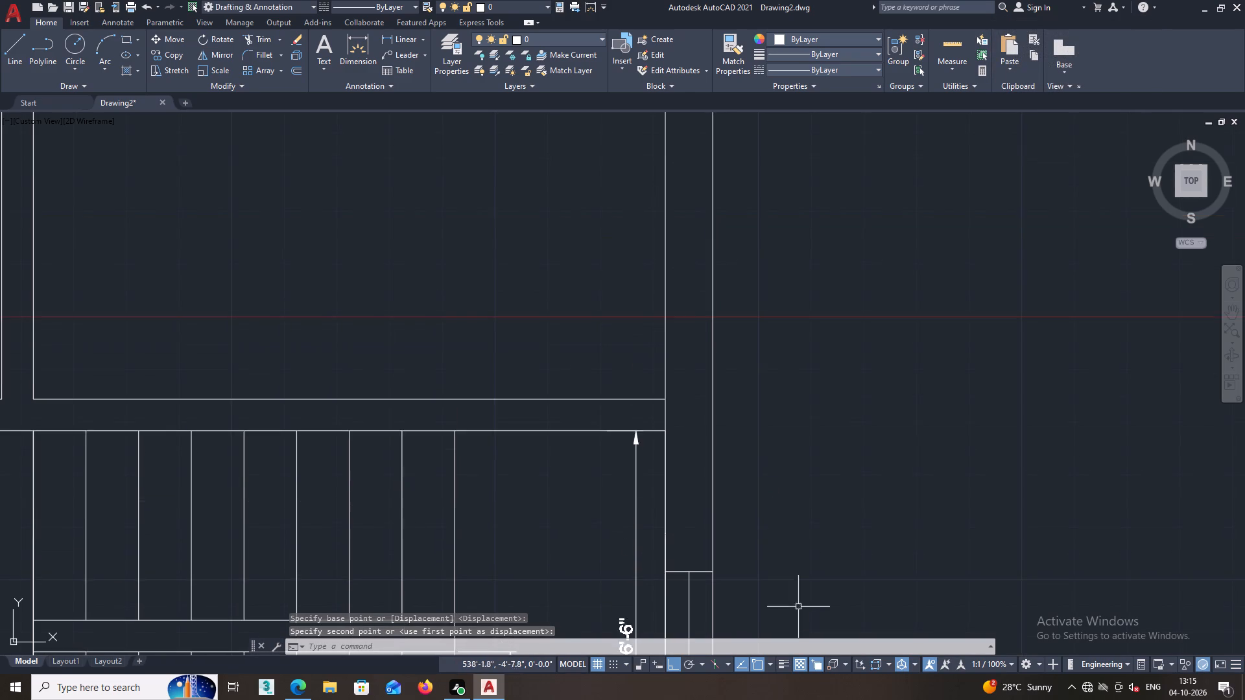
scroll(789, 583, "down", 2)
scroll(760, 501, "down", 1)
middle_click_drag(719, 430, 691, 533)
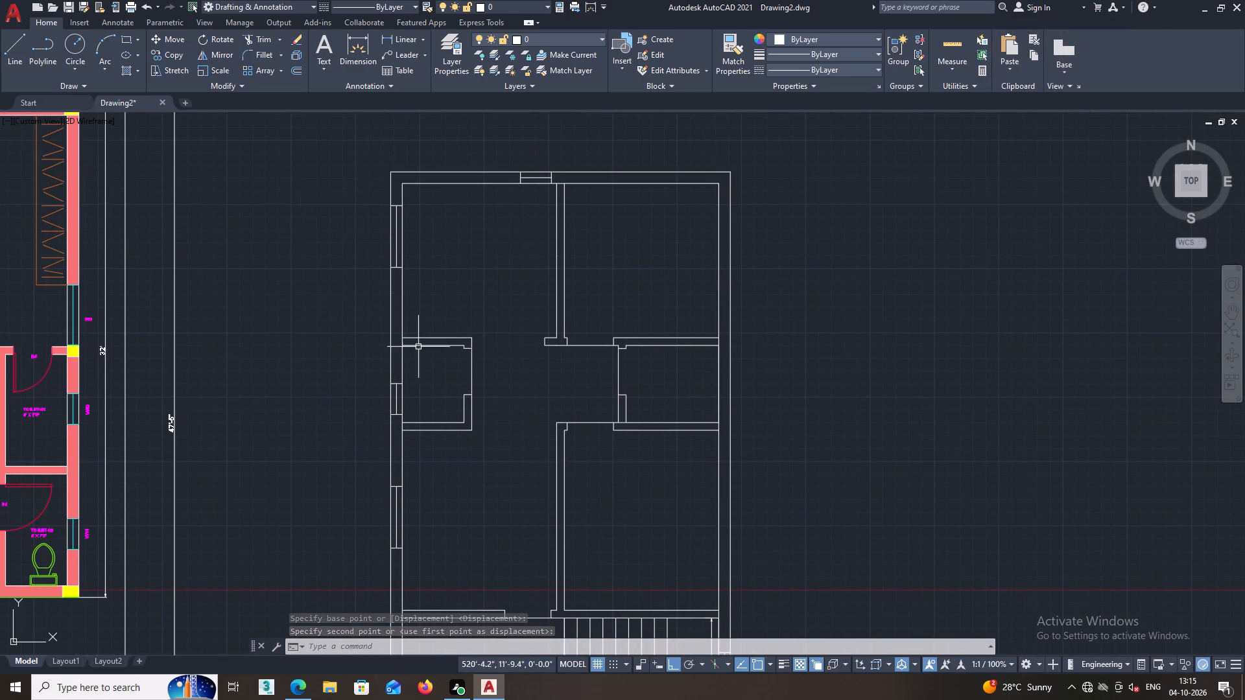
scroll(235, 251, "down", 1)
middle_click_drag(307, 281, 356, 321)
middle_click_drag(372, 305, 423, 397)
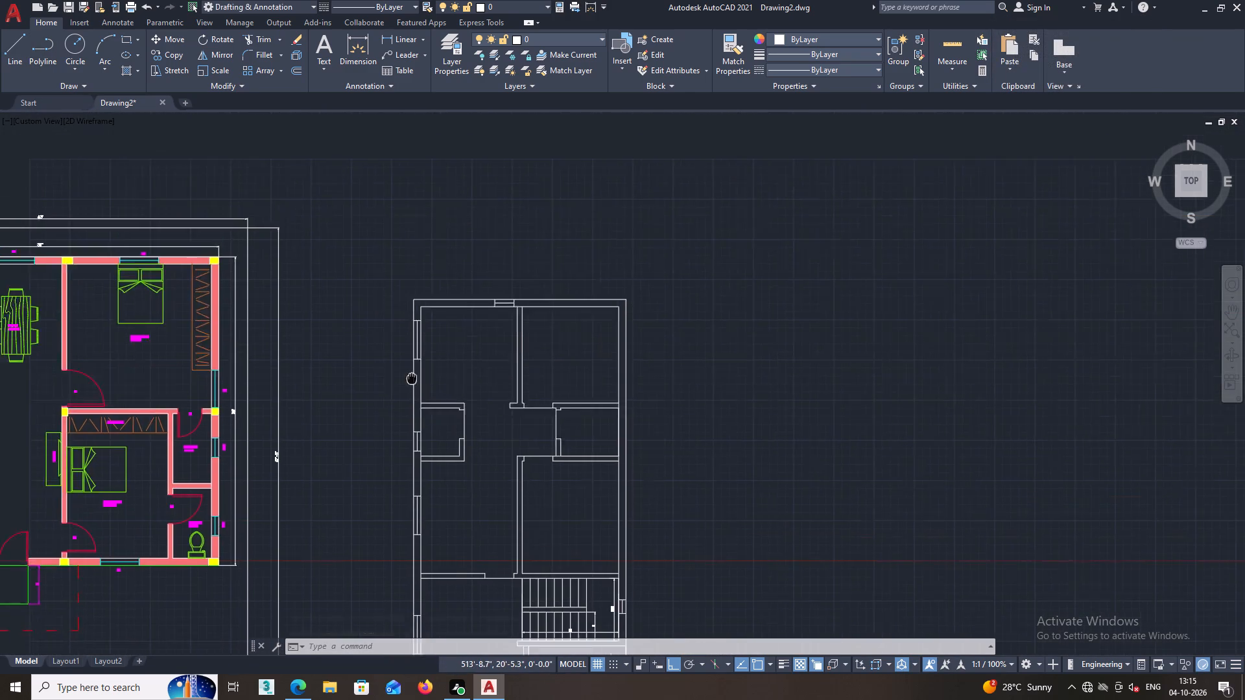
middle_click_drag(423, 397, 435, 417)
scroll(449, 415, "up", 4)
middle_click_drag(451, 419, 534, 544)
scroll(528, 535, "up", 1)
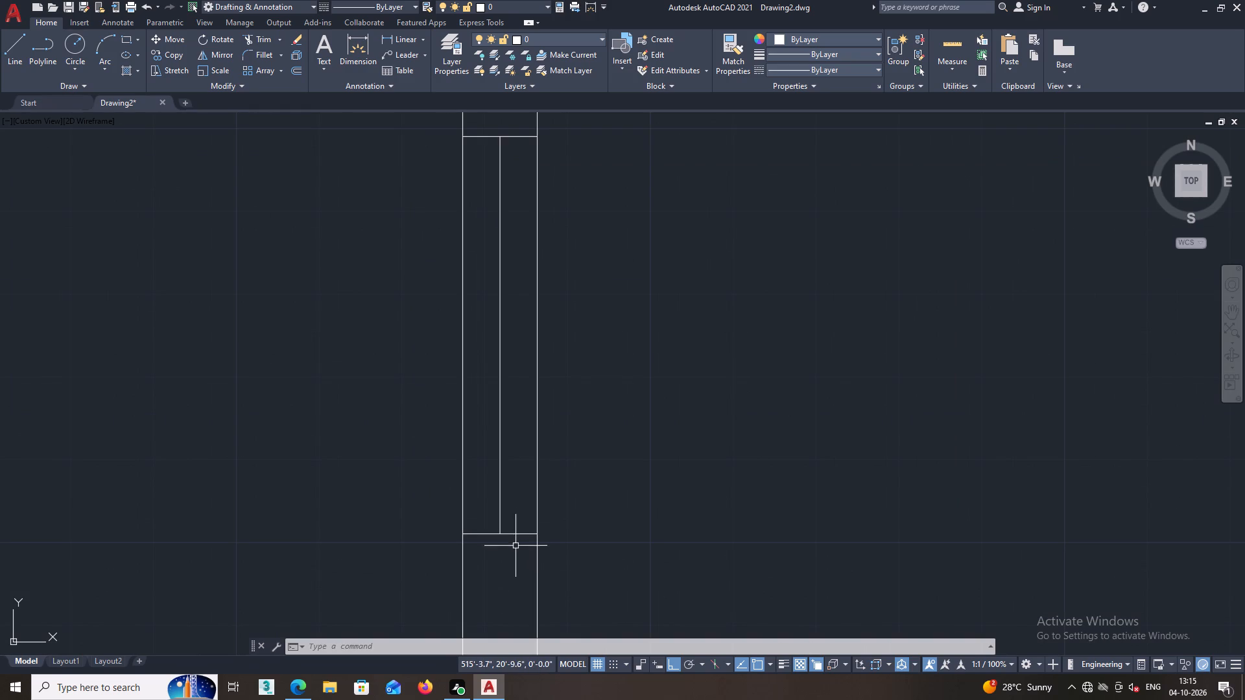
left_click(516, 546)
left_click(481, 124)
right_click(474, 248)
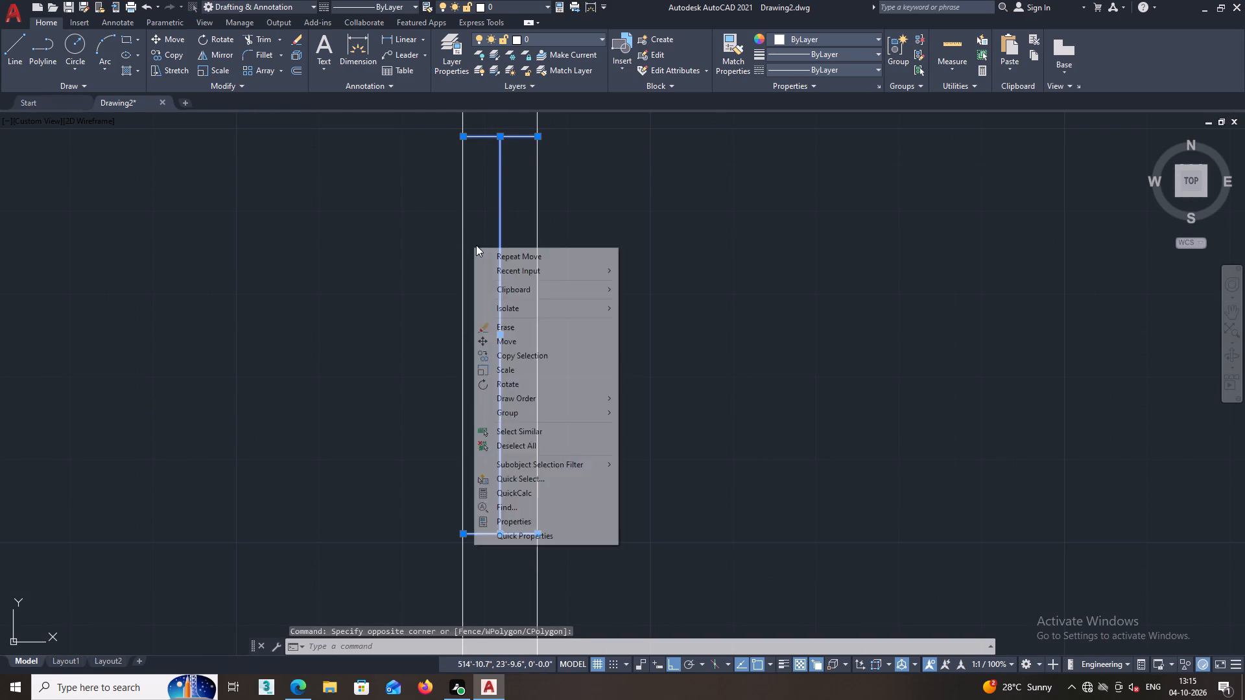
left_click(534, 355)
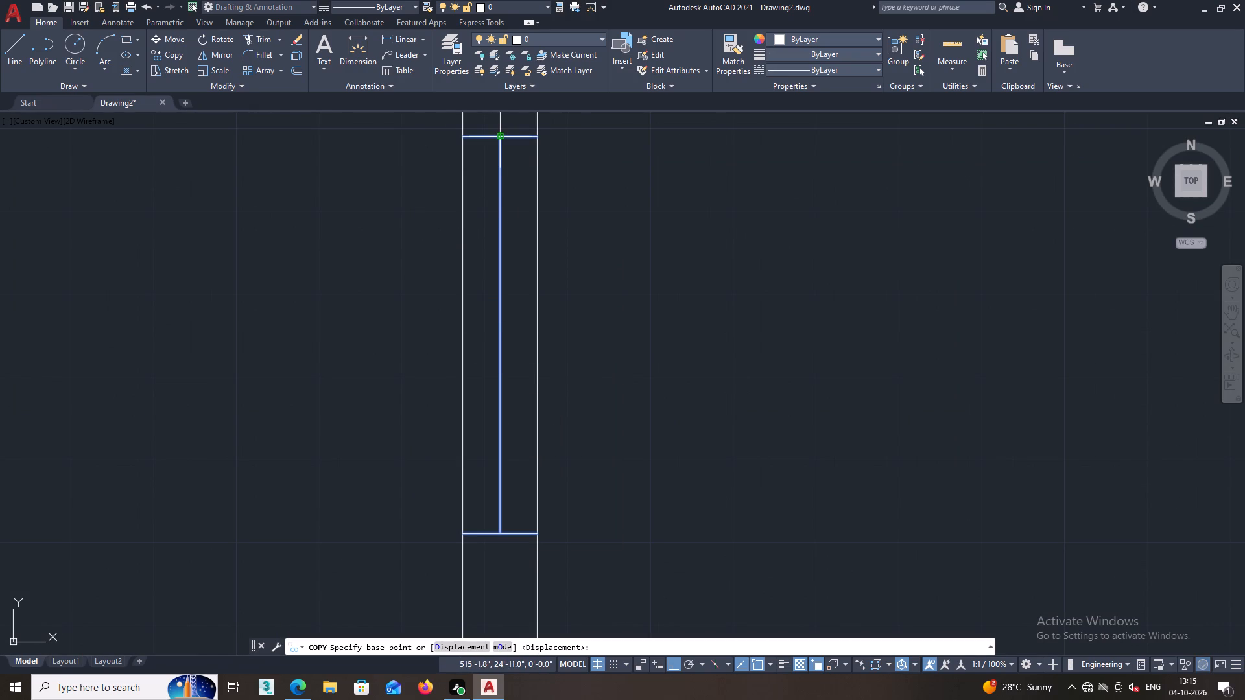
left_click(499, 136)
middle_click_drag(766, 174, 490, 185)
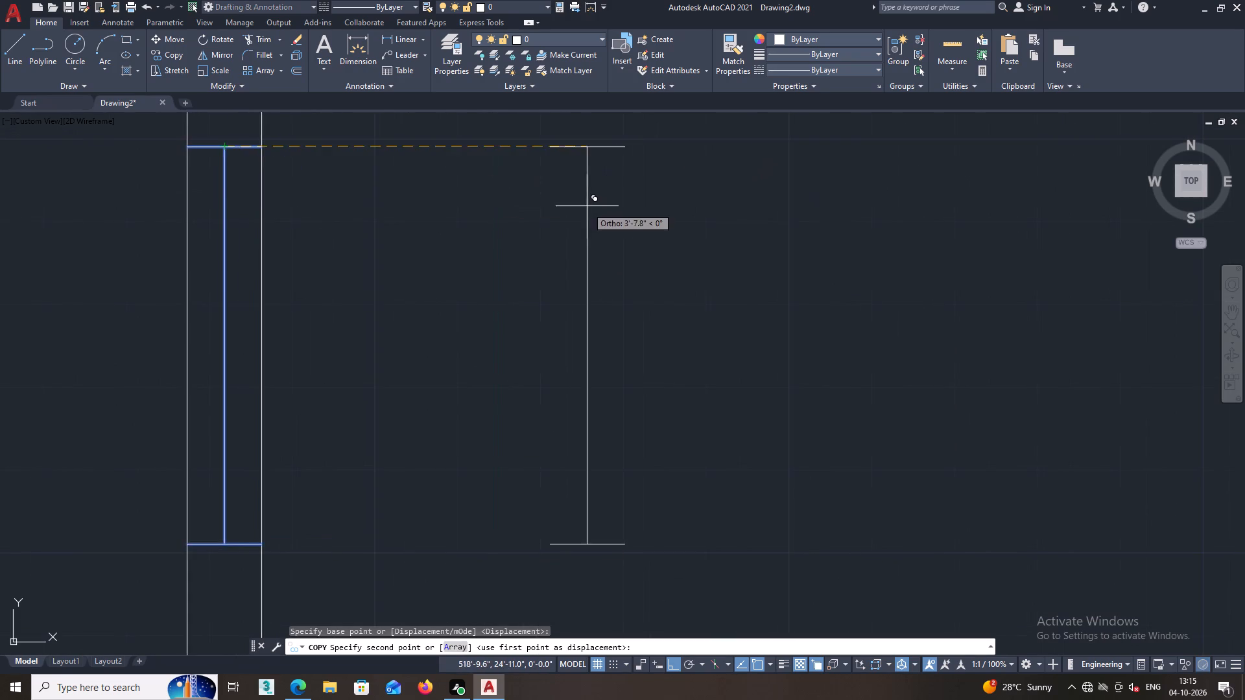
scroll(587, 205, "down", 3)
middle_click_drag(762, 218, 455, 223)
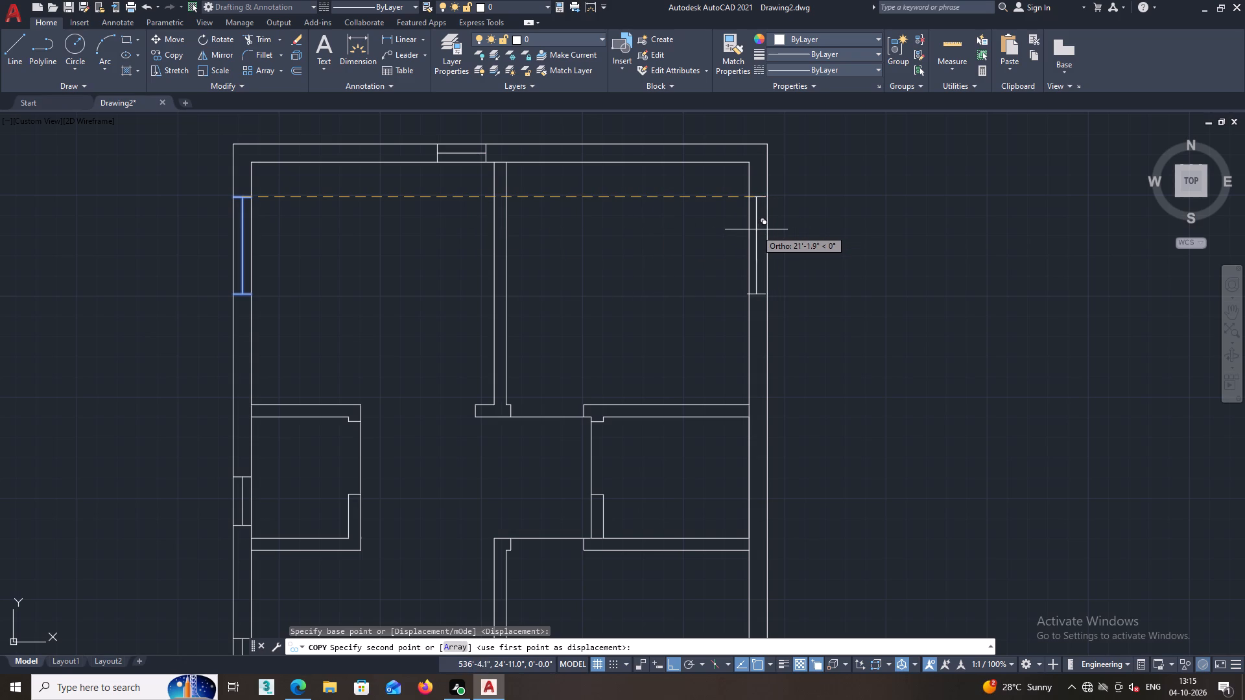
left_click(757, 196)
scroll(757, 206, "up", 3)
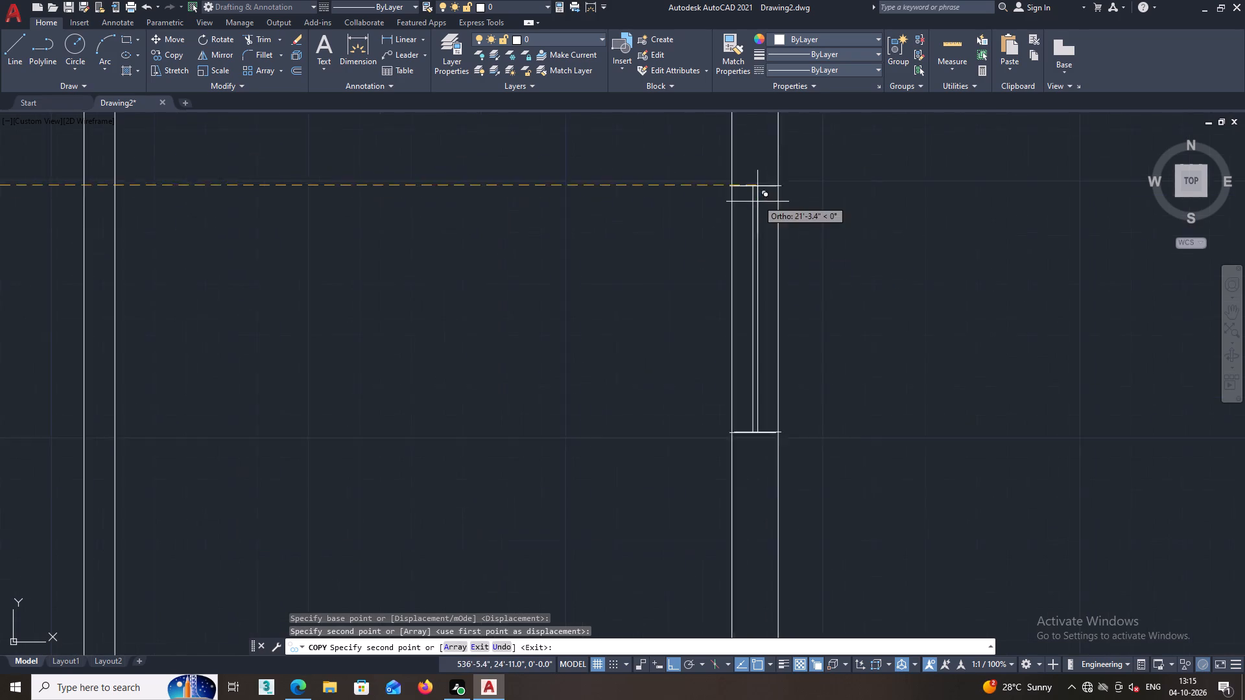
scroll(758, 200, "up", 2)
key("Escape")
Move the copied northeast window east so its jamb ends land on the eastern wall's outer face.
scroll(836, 259, "down", 1)
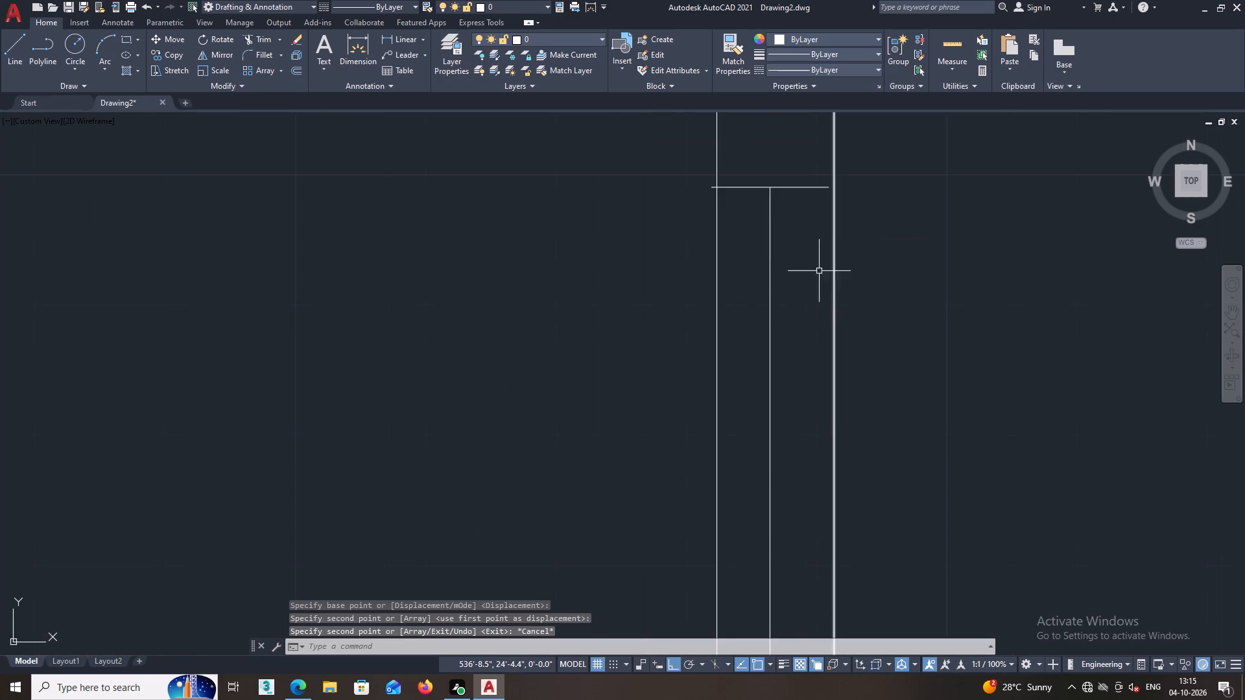
scroll(773, 202, "up", 1)
left_click(794, 230)
left_click(749, 155)
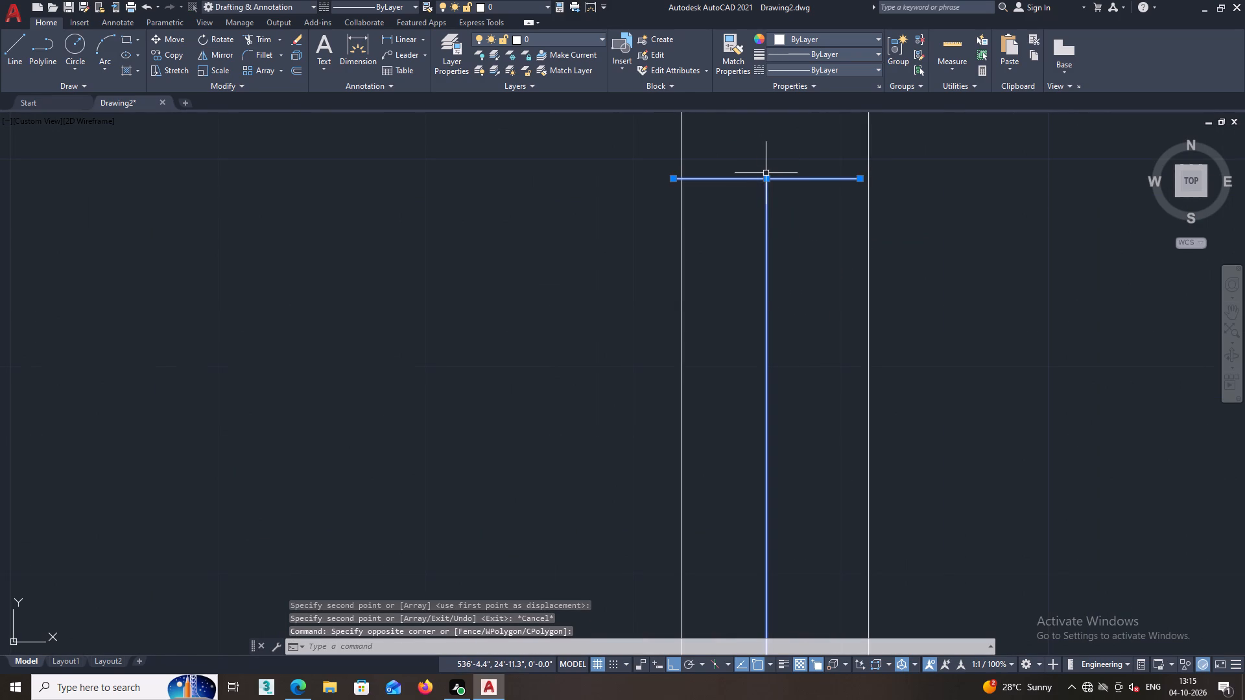
scroll(814, 371, "down", 1)
middle_click_drag(812, 421, 794, 296)
middle_click(807, 370)
scroll(807, 367, "down", 2)
scroll(786, 488, "up", 2)
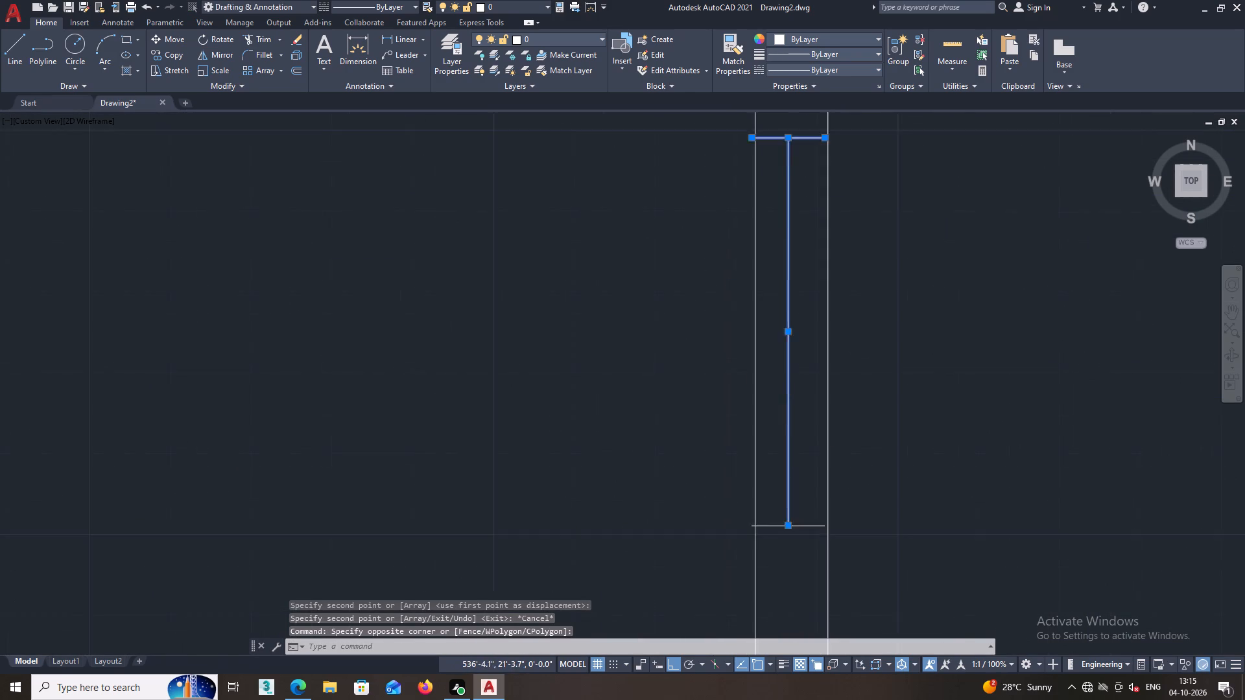
left_click_drag(807, 574, 805, 568)
left_click(781, 515)
right_click(799, 478)
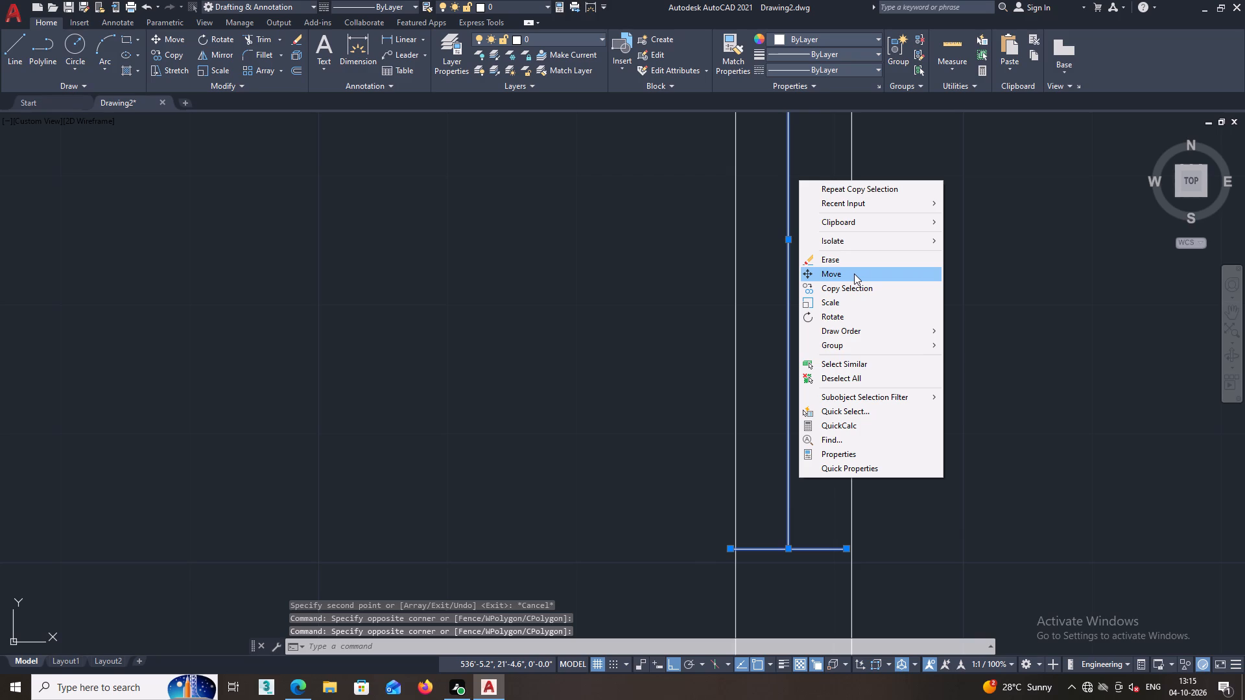
left_click(854, 274)
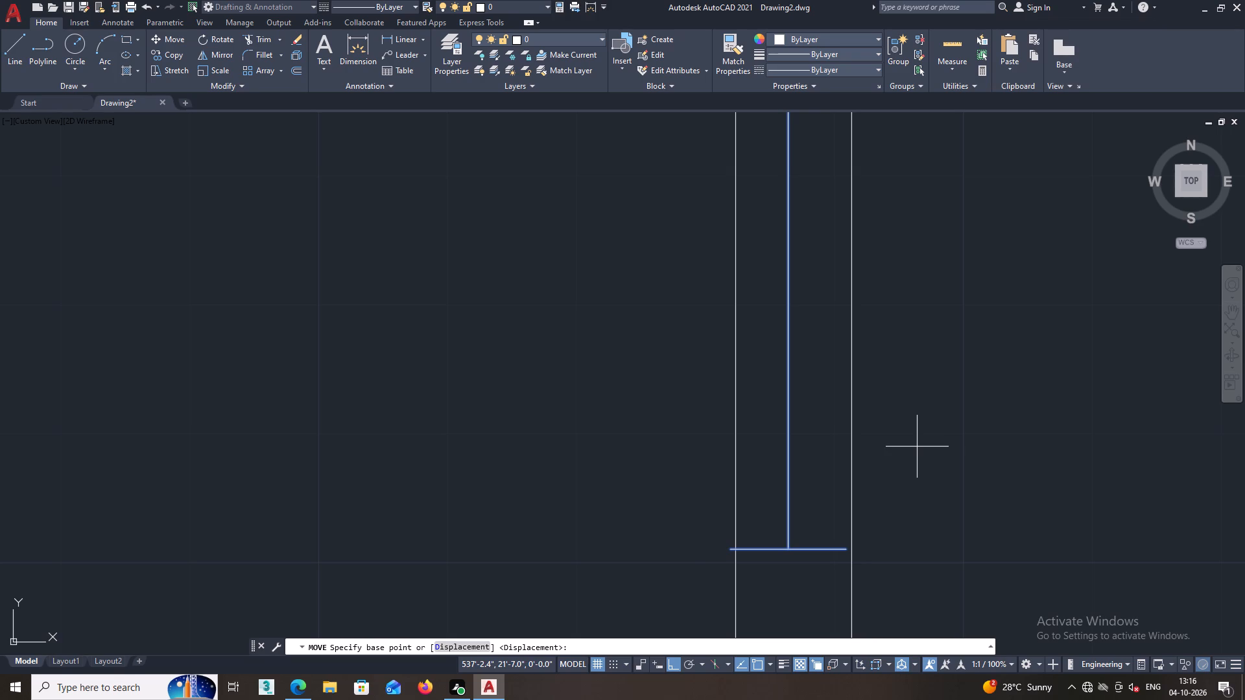
scroll(870, 575, "up", 2)
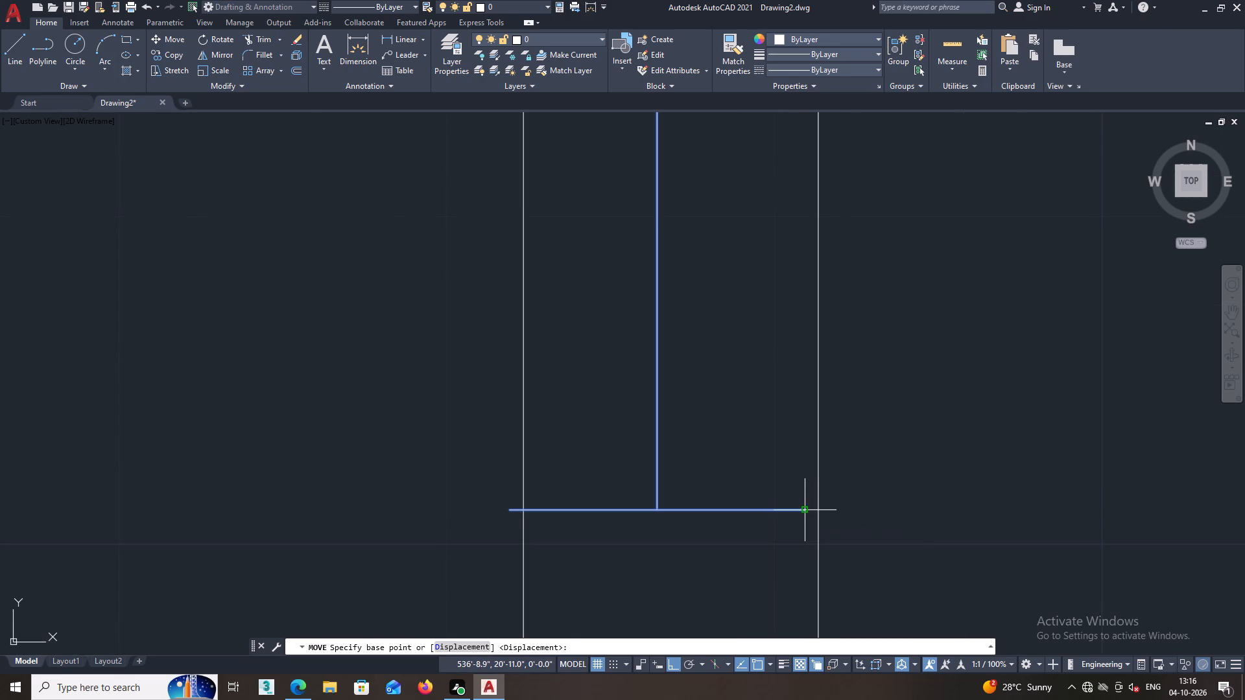
left_click(804, 508)
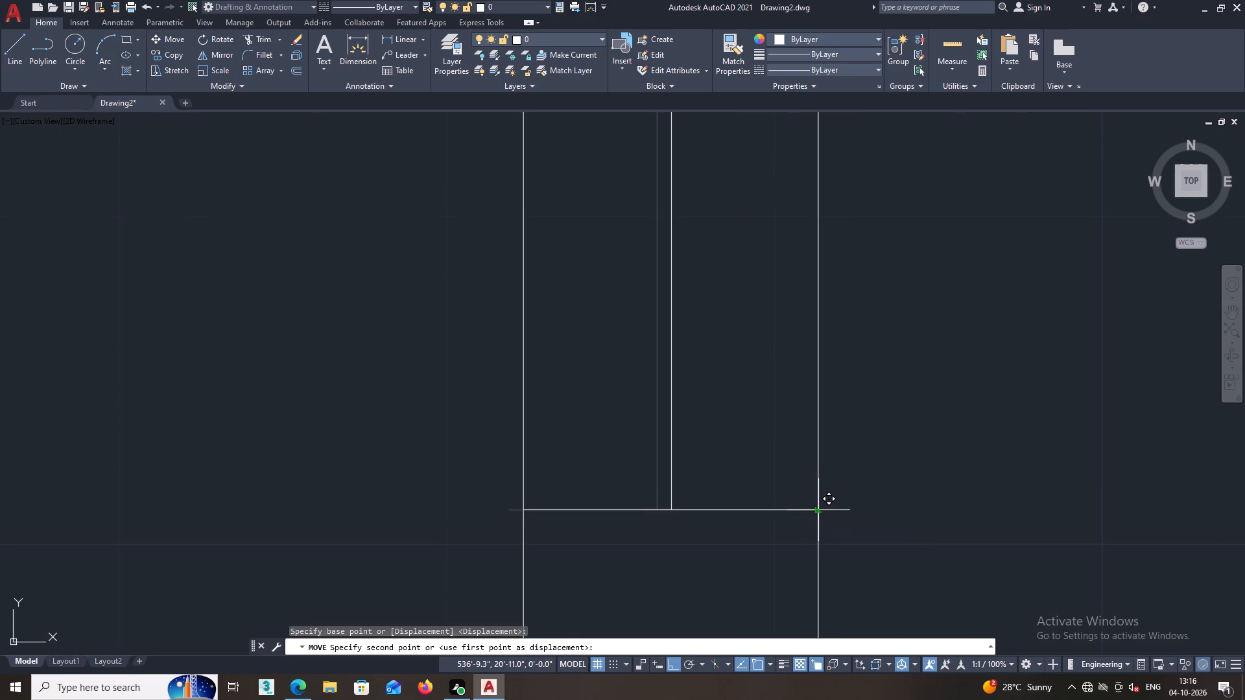
left_click(817, 509)
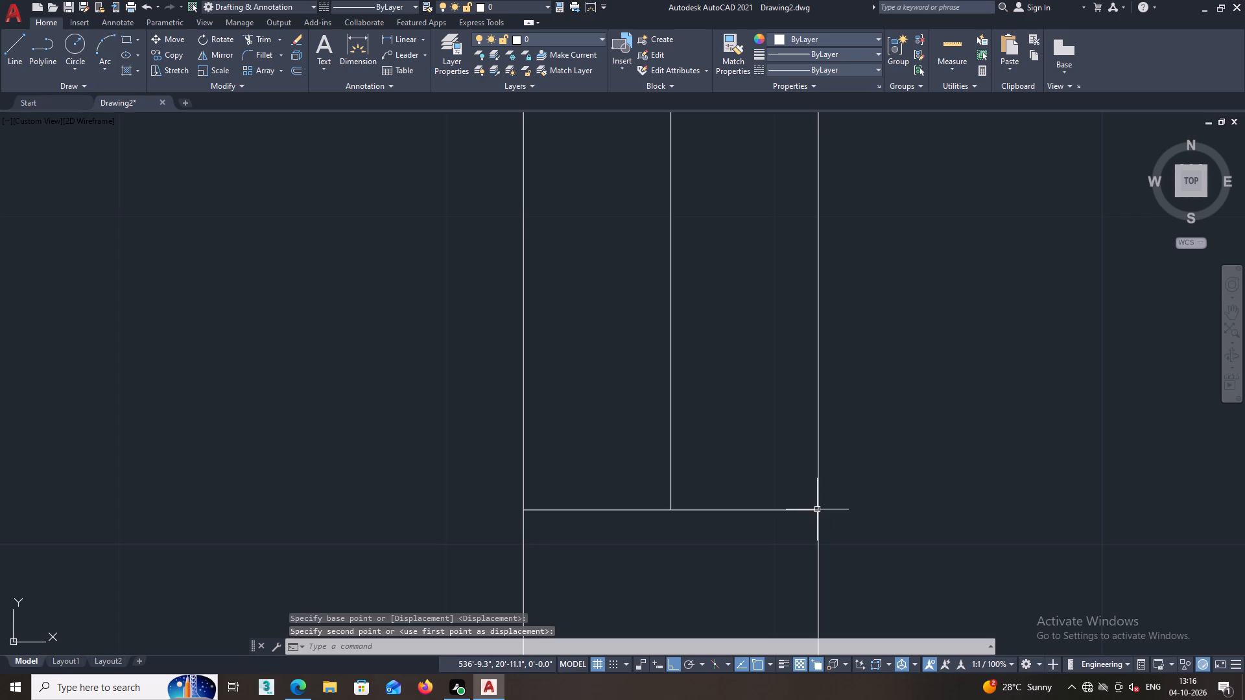
key("space")
scroll(893, 529, "down", 4)
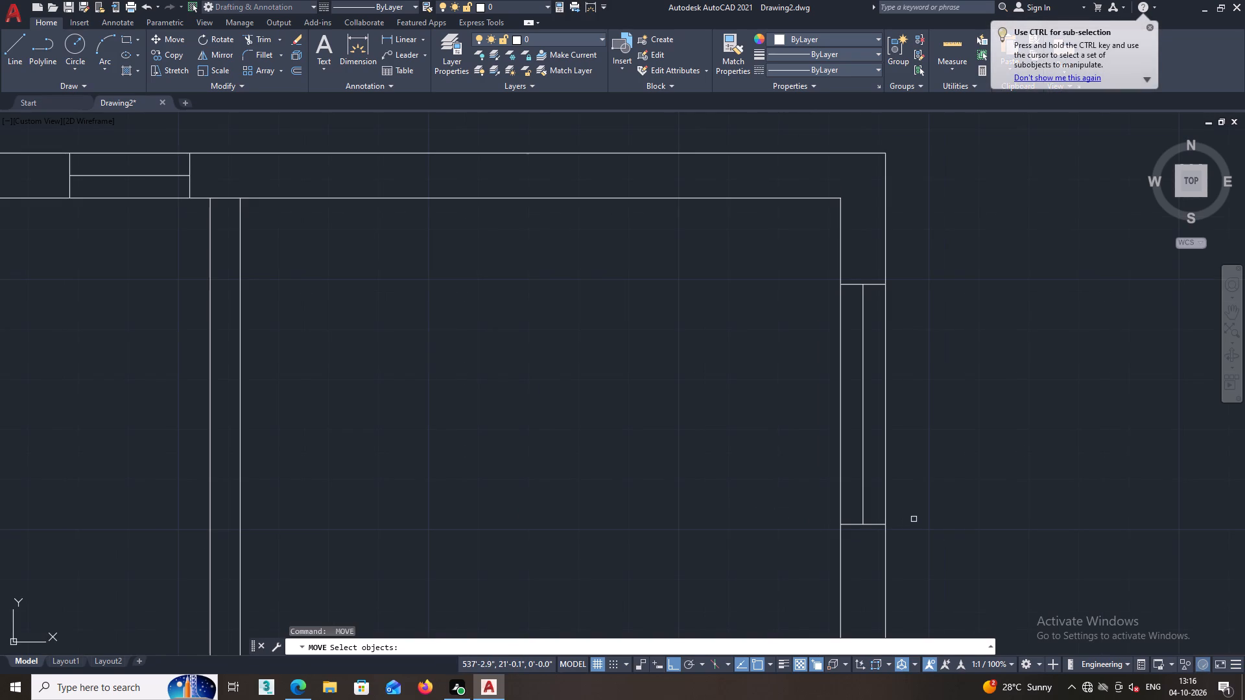
key("Escape")
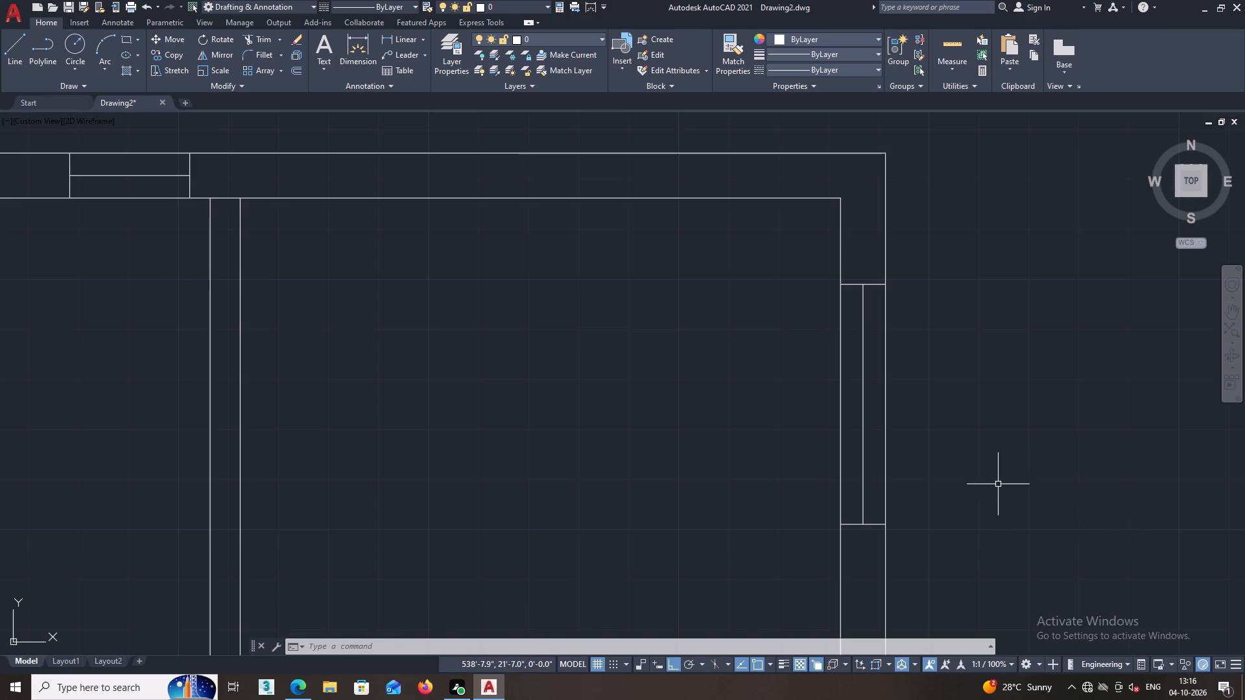
Examine the new house plan's overall layout and windows alongside the finished plan.
middle_click_drag(997, 484, 949, 515)
scroll(952, 515, "down", 2)
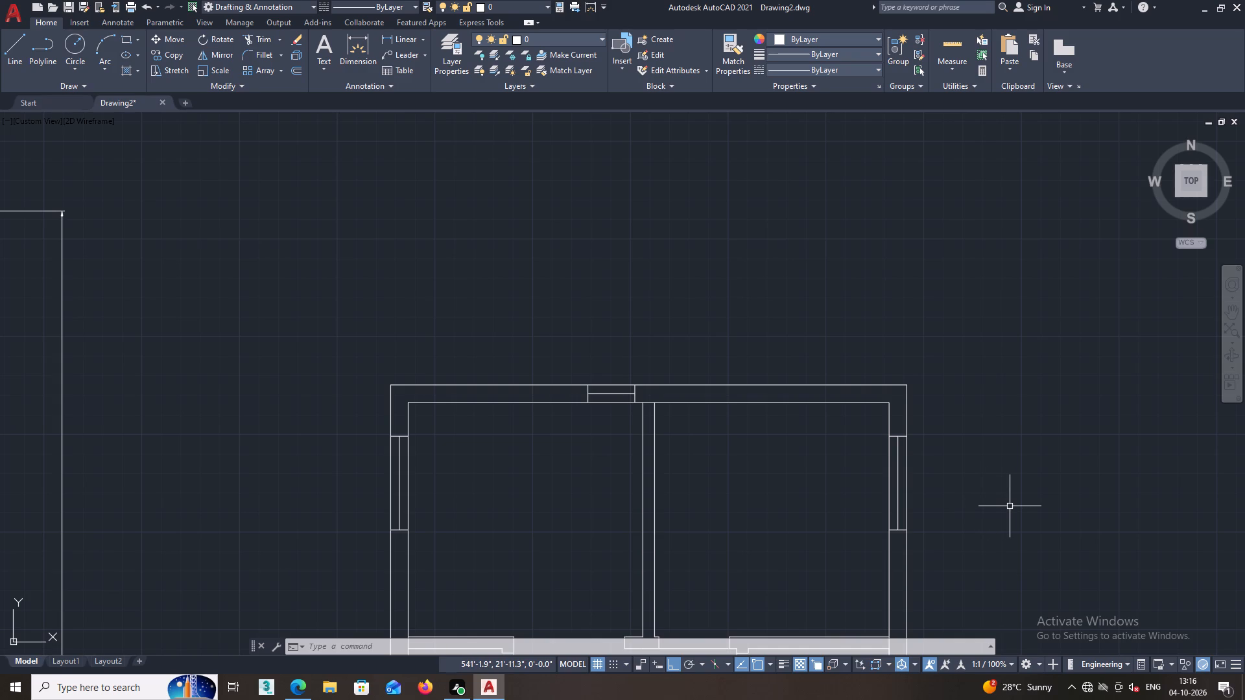
middle_click_drag(1033, 506, 985, 521)
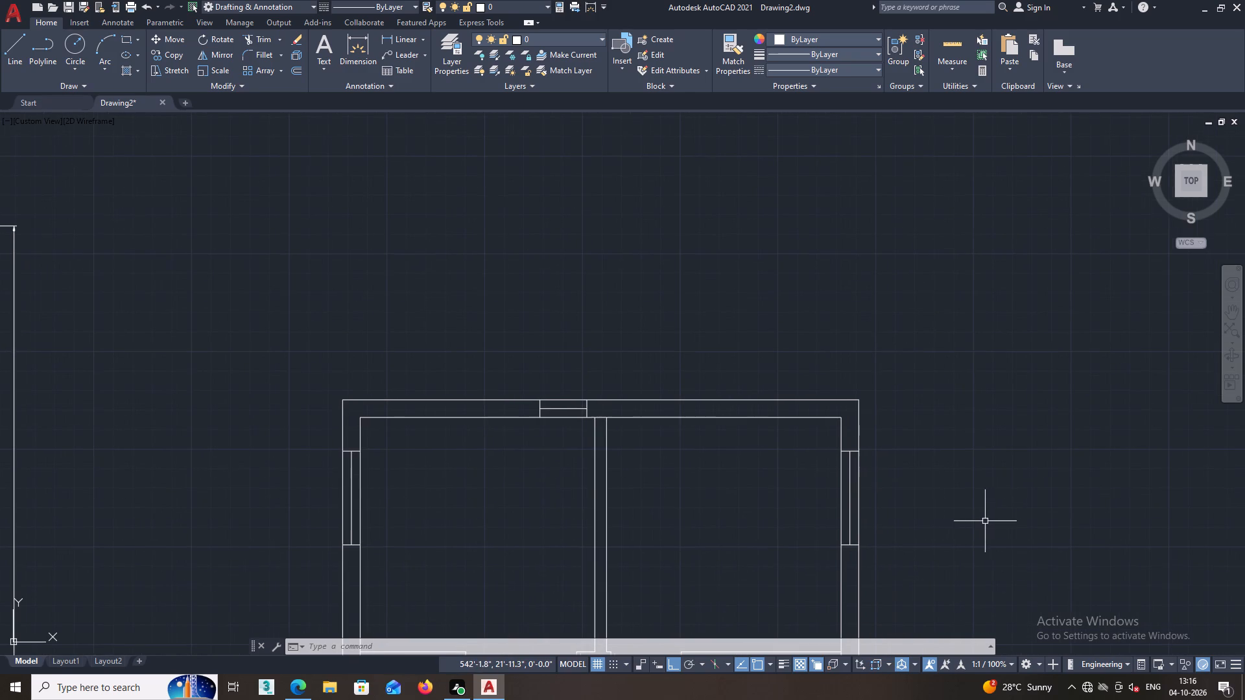
middle_click_drag(938, 513, 876, 509)
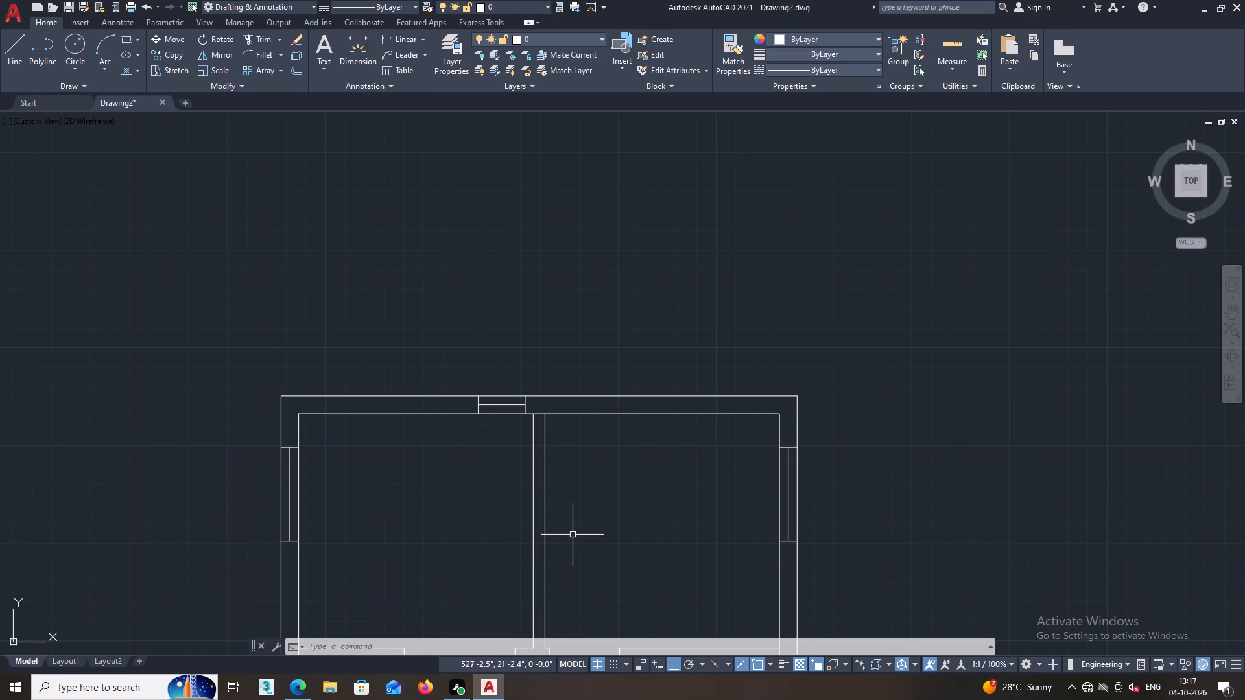
scroll(646, 557, "down", 1)
middle_click_drag(705, 583, 704, 553)
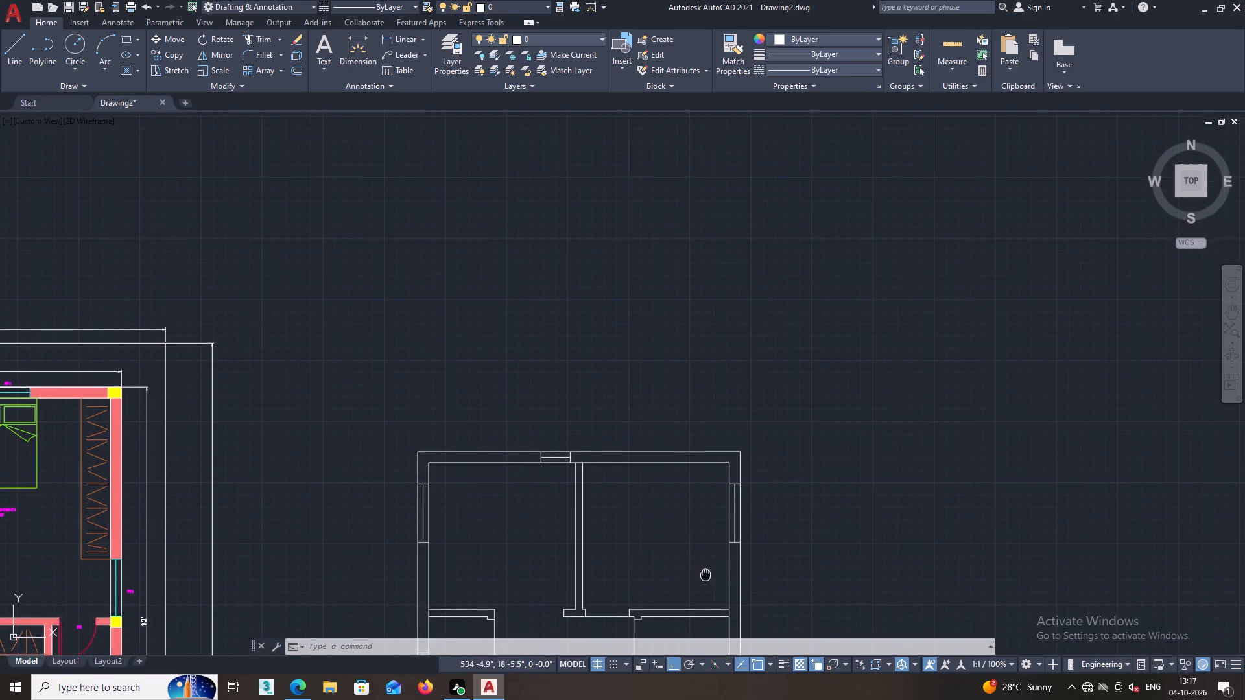
middle_click_drag(704, 553, 696, 521)
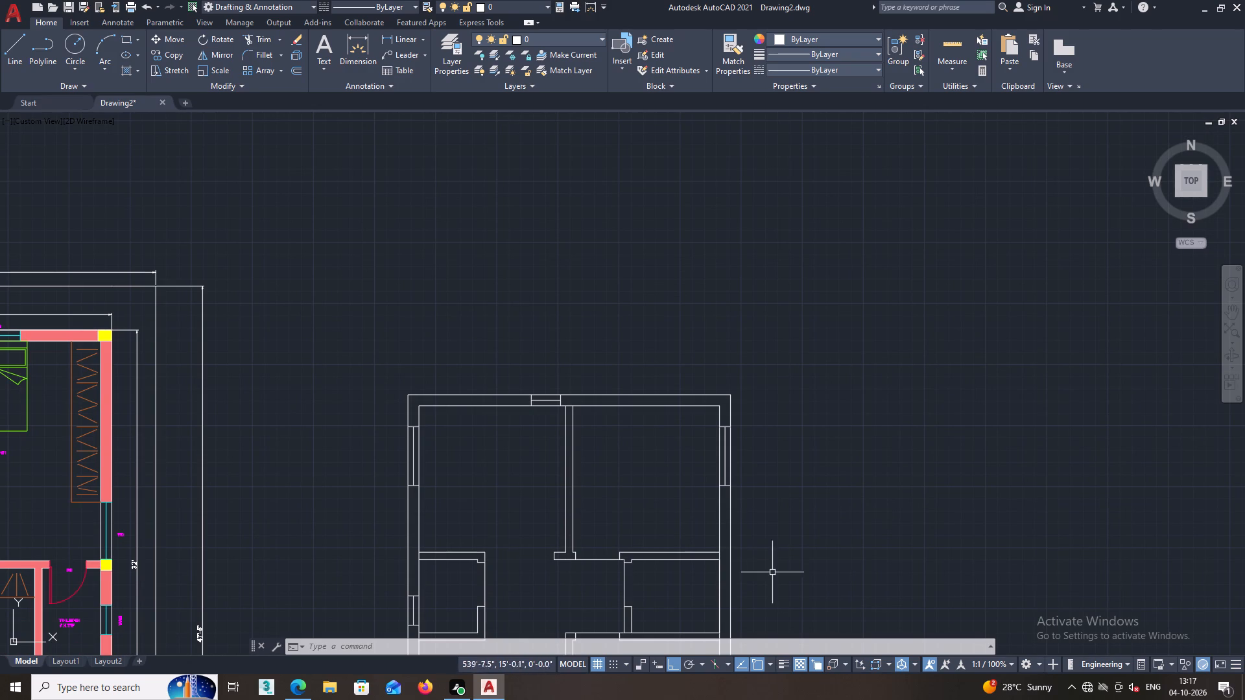
scroll(813, 615, "down", 1)
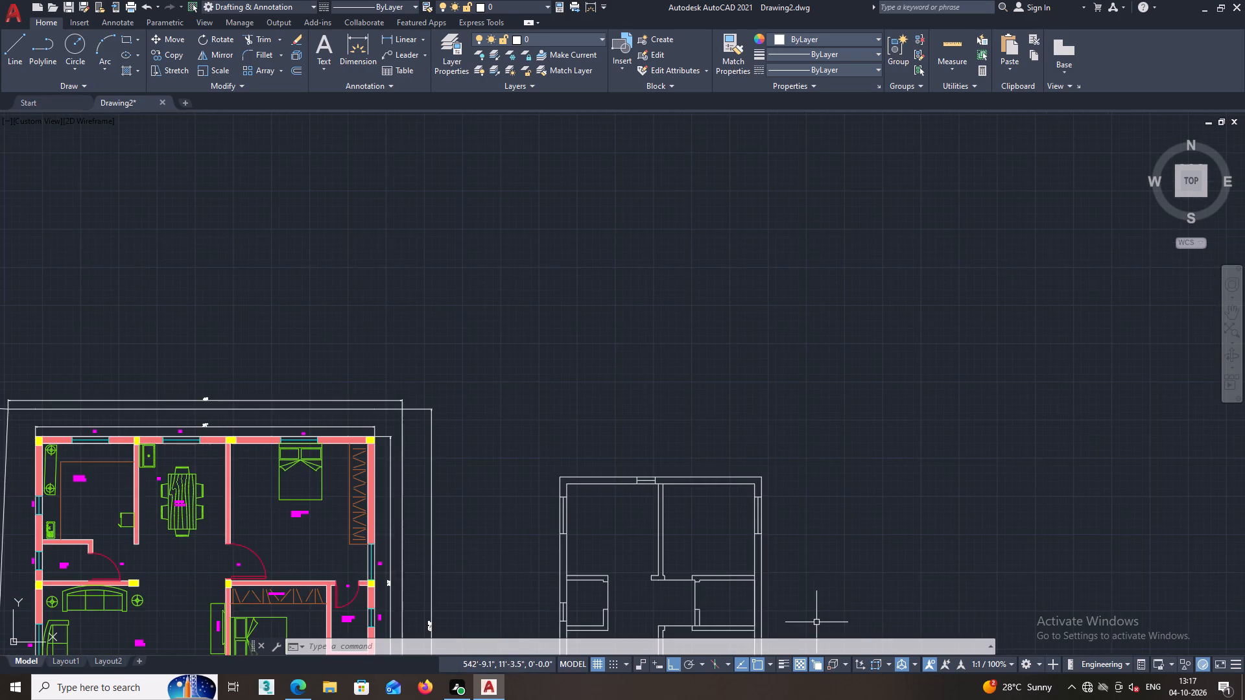
middle_click_drag(816, 618, 796, 544)
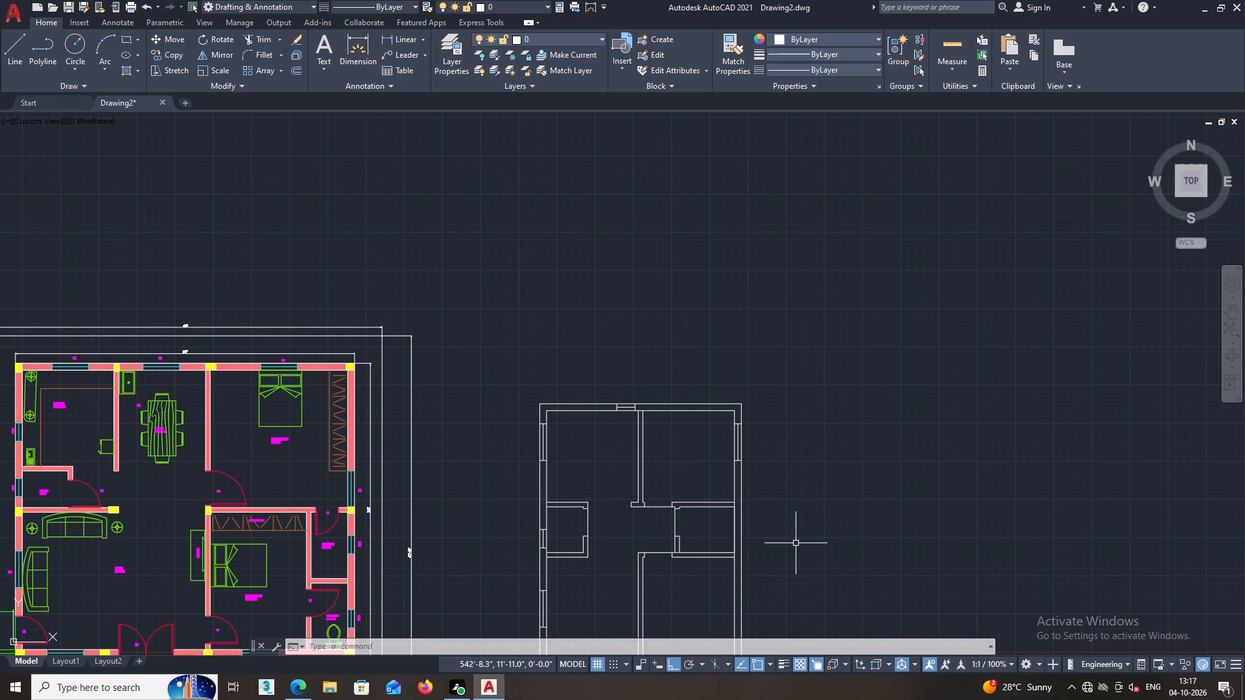
middle_click_drag(731, 428, 728, 379)
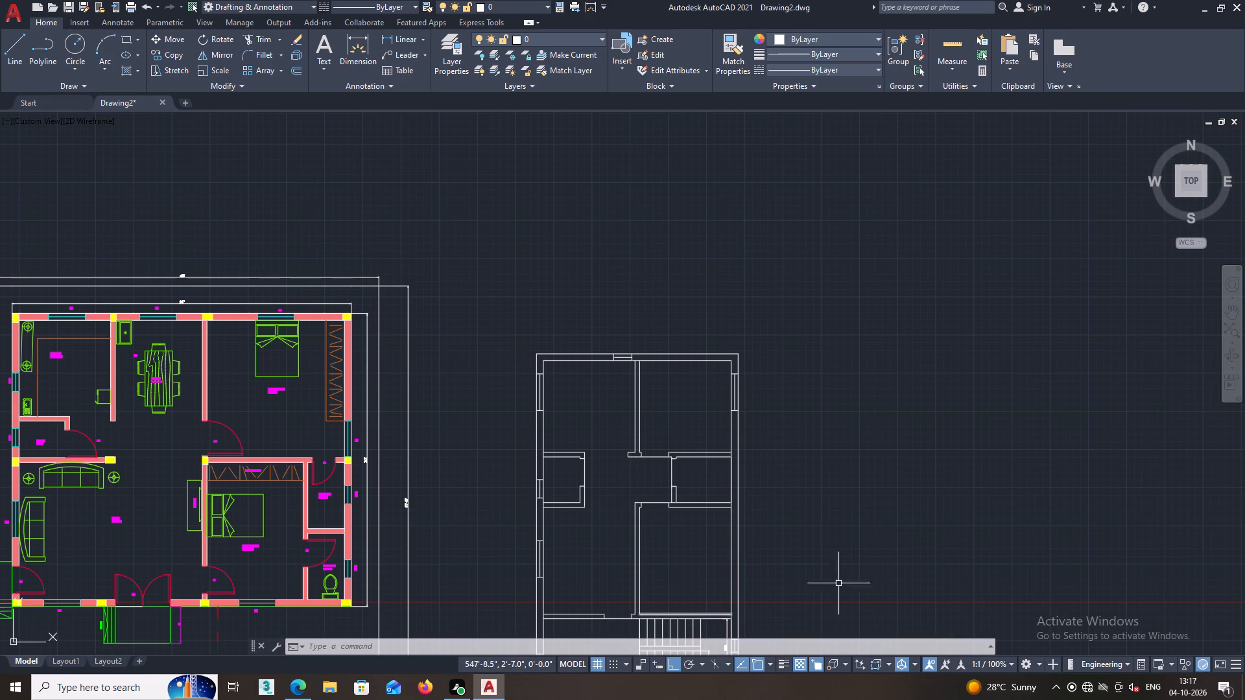
scroll(825, 544, "down", 1)
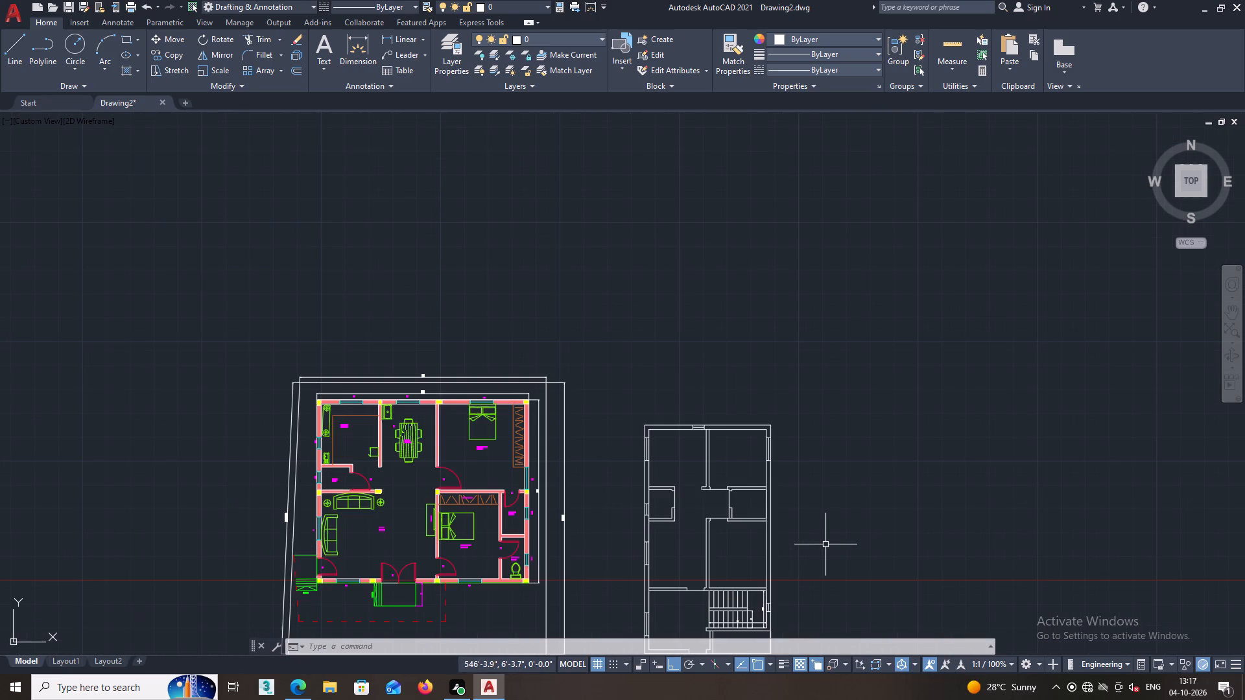
middle_click_drag(829, 564, 833, 529)
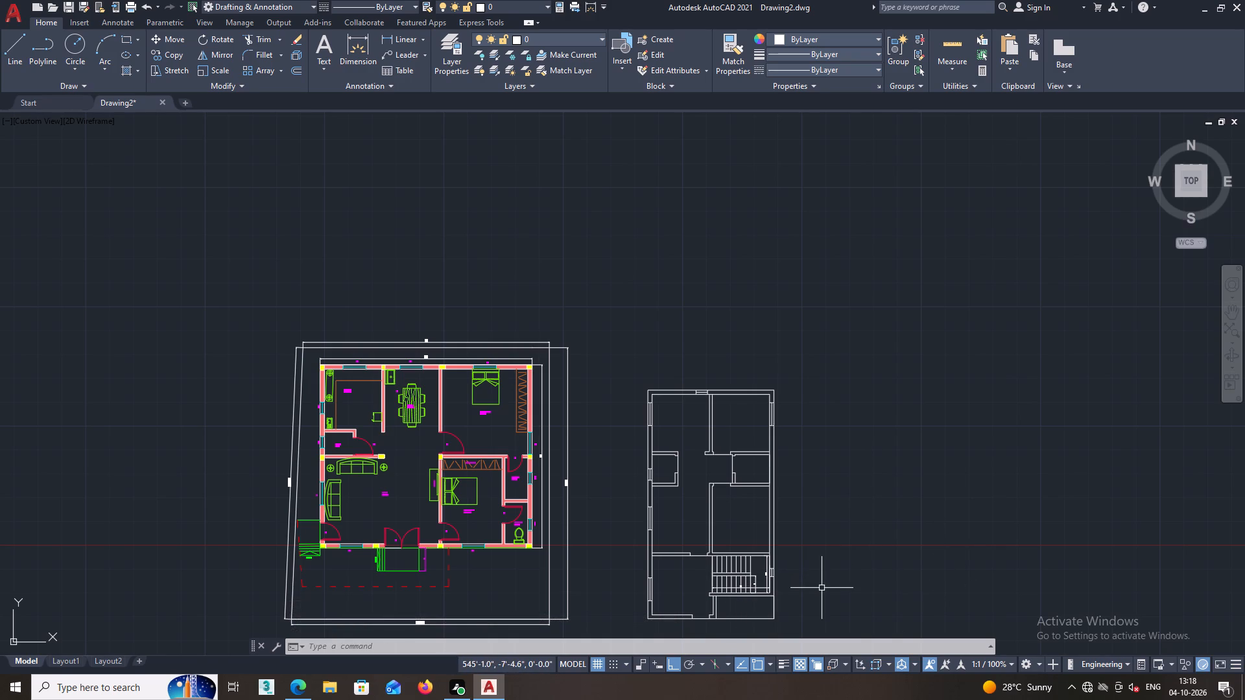
scroll(811, 539, "down", 2)
middle_click_drag(816, 551, 812, 537)
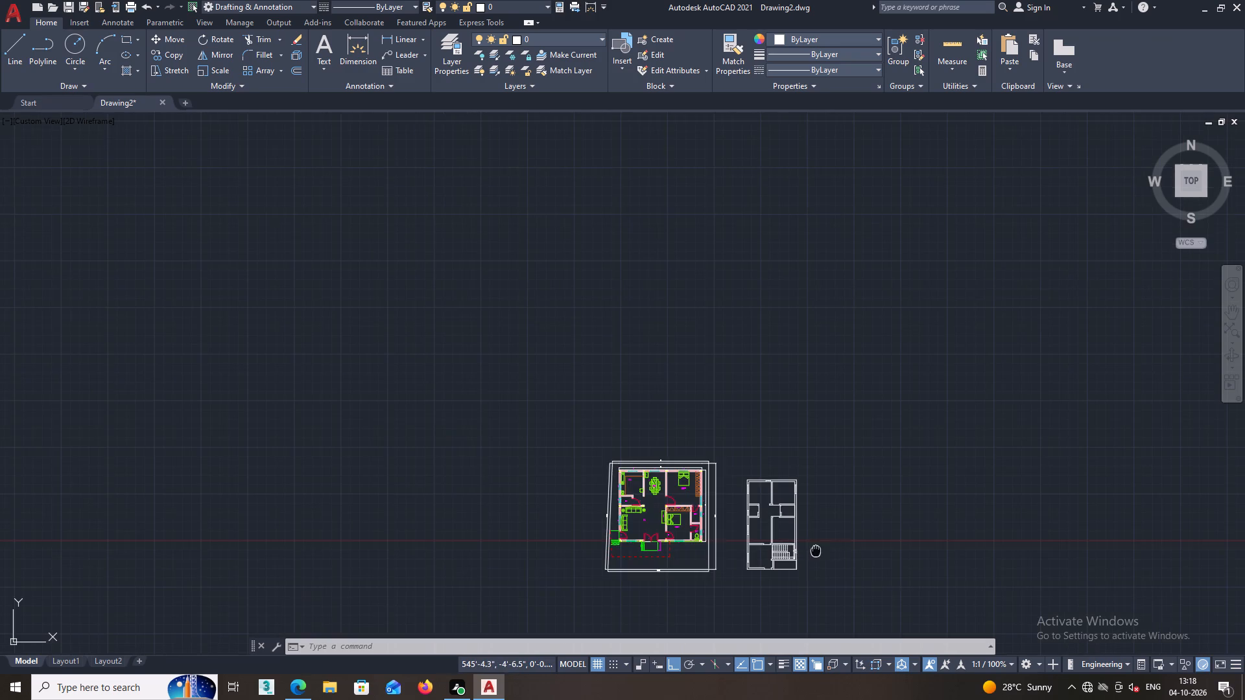
middle_click_drag(812, 537, 682, 485)
scroll(698, 463, "up", 2)
middle_click_drag(418, 425, 561, 509)
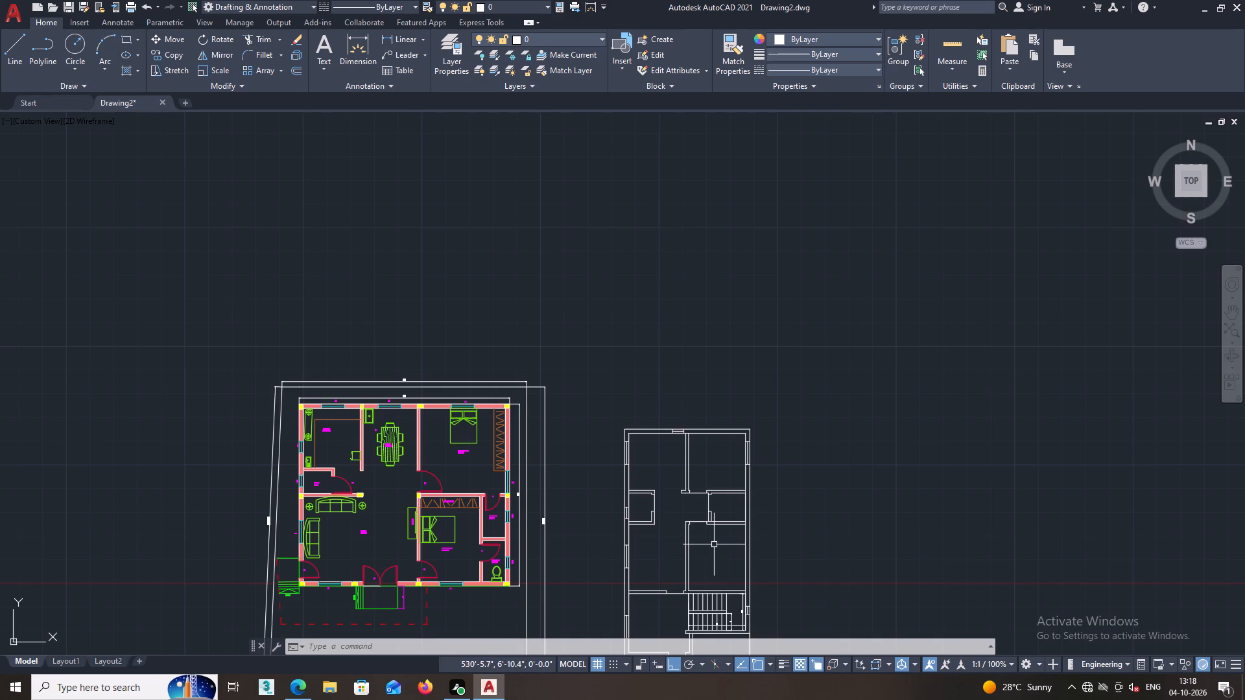
Examine the new plan's rooms, partitions and existing window positions to judge where windows are still needed.
middle_click_drag(726, 548, 698, 547)
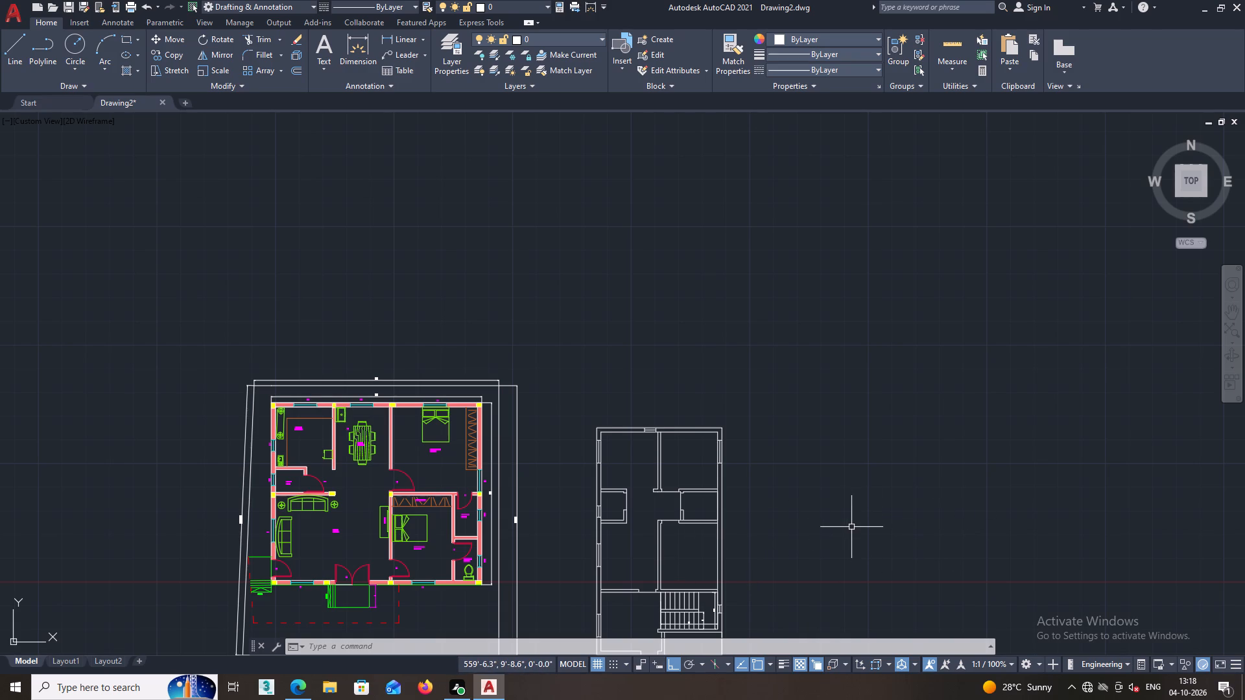
middle_click_drag(737, 465, 720, 427)
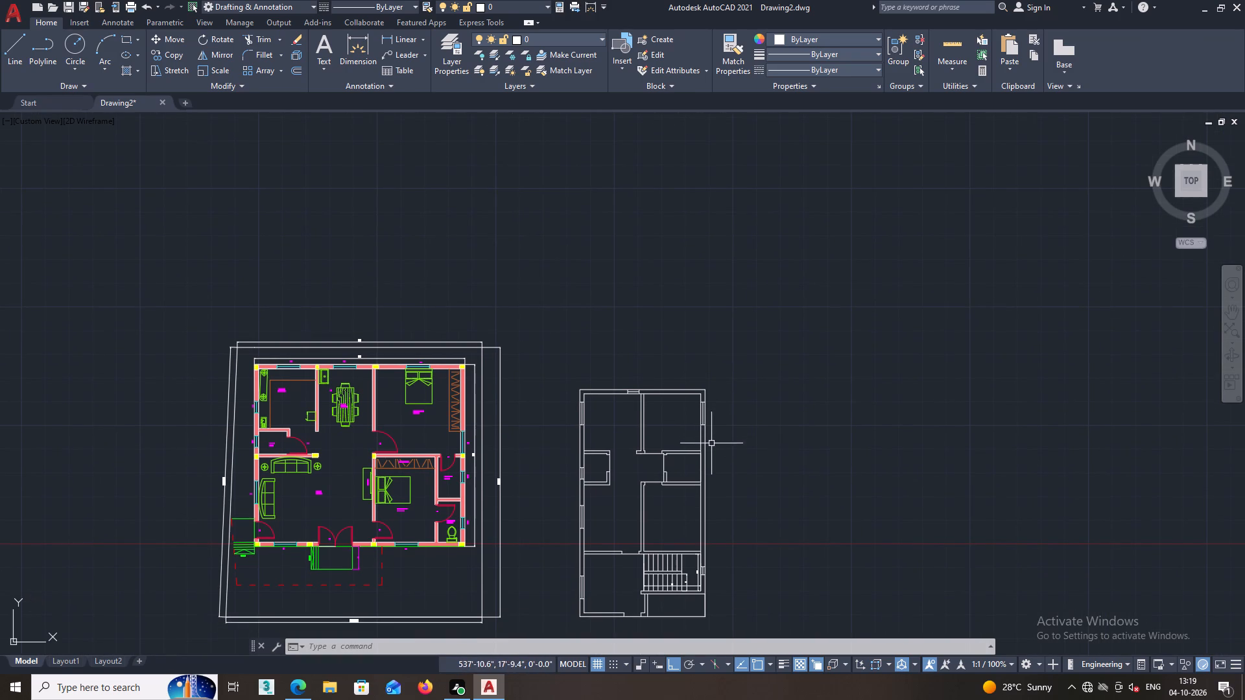
scroll(652, 449, "up", 2)
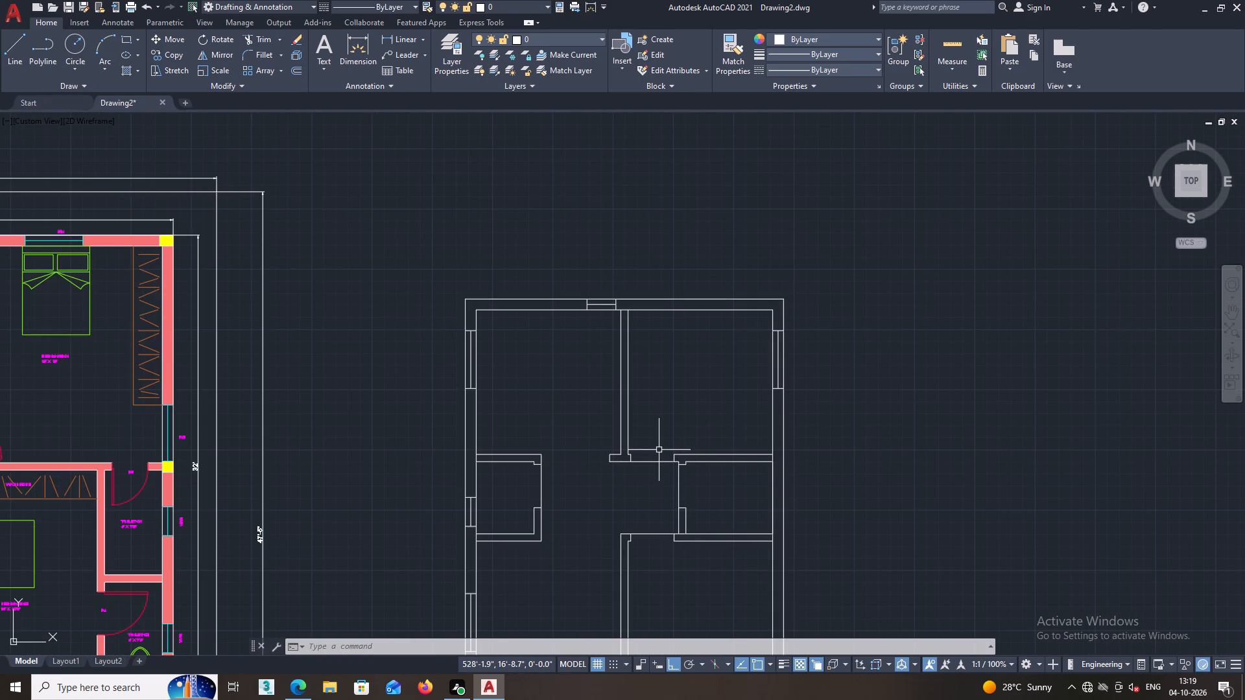
scroll(649, 475, "up", 1)
scroll(649, 456, "down", 1)
middle_click_drag(727, 492, 661, 476)
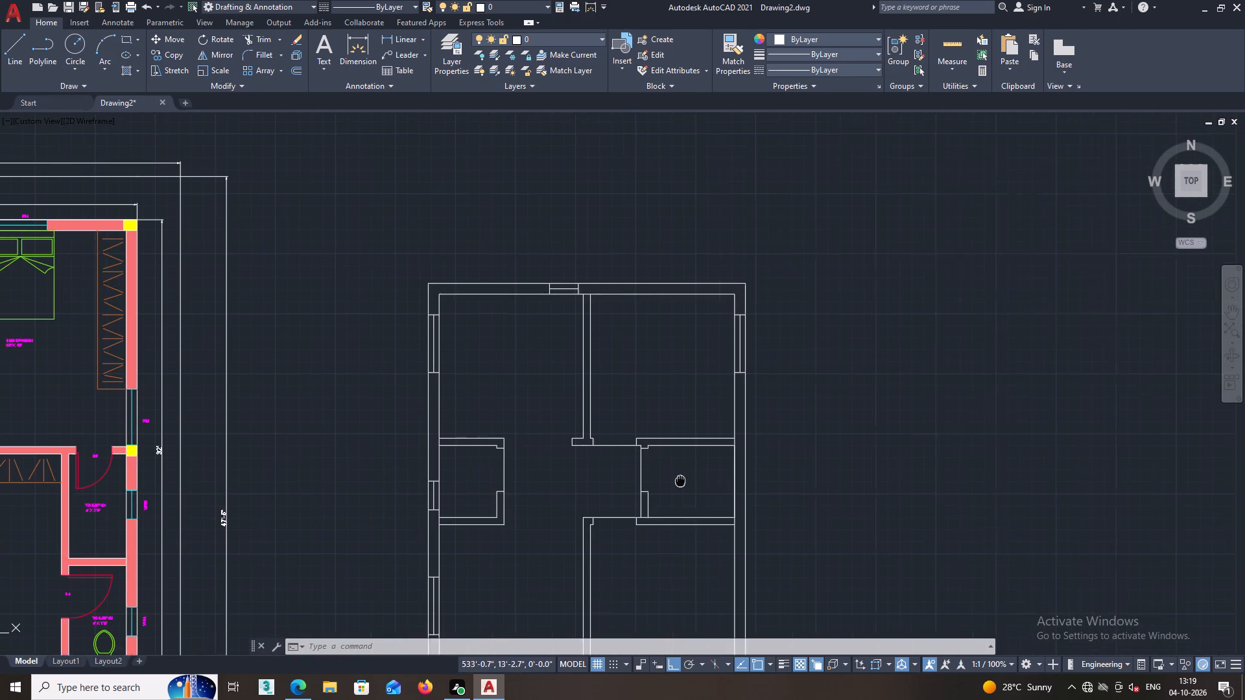
middle_click_drag(661, 476, 656, 475)
middle_click_drag(630, 367, 627, 389)
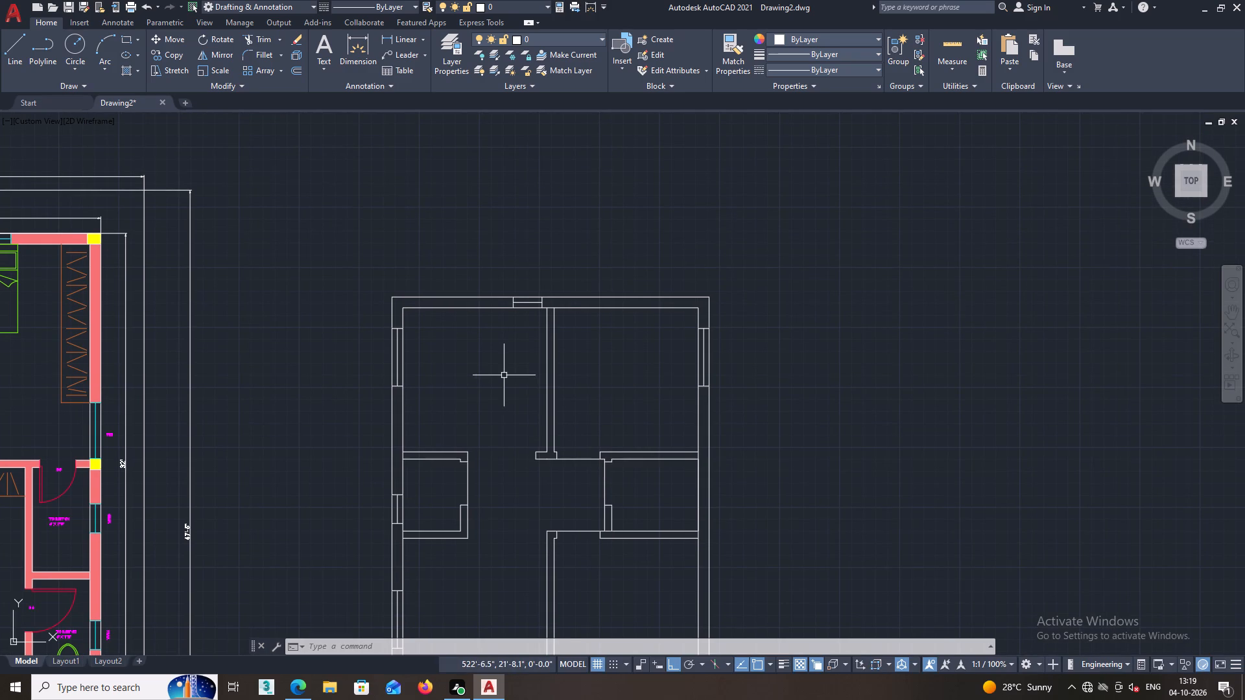
middle_click_drag(499, 375, 515, 377)
scroll(515, 378, "down", 2)
middle_click_drag(523, 449, 527, 386)
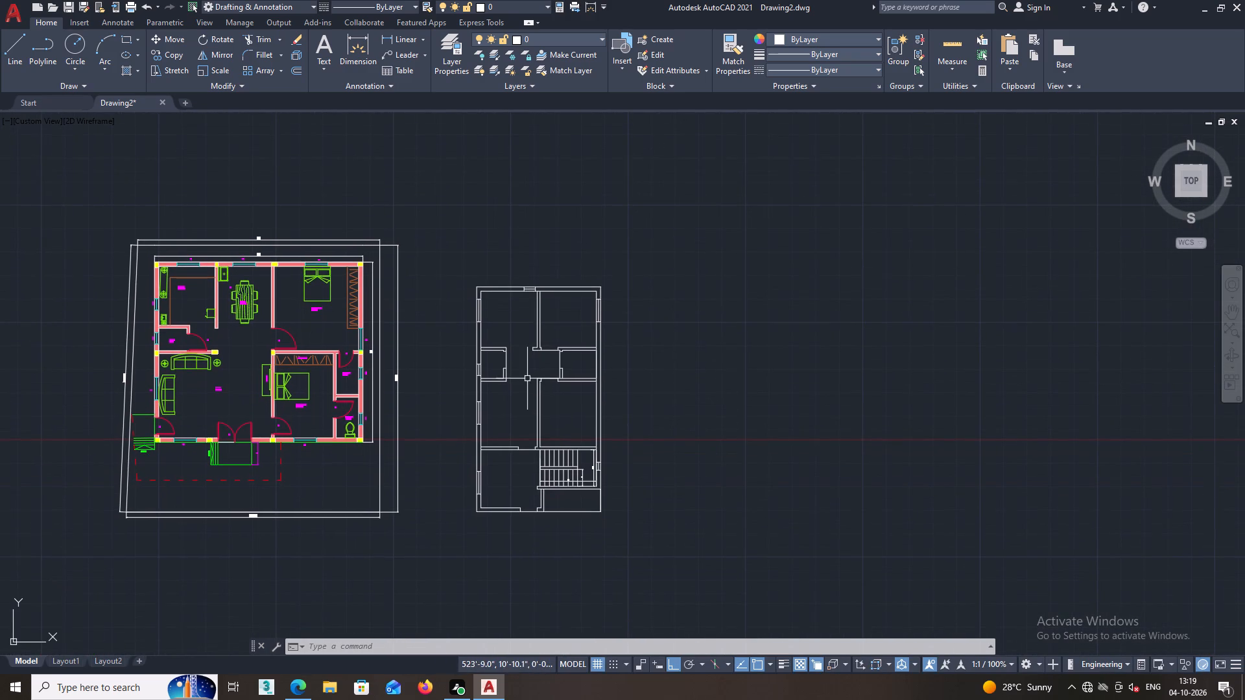
scroll(501, 343, "up", 1)
middle_click_drag(522, 367, 524, 334)
scroll(616, 436, "up", 1)
middle_click_drag(615, 432, 534, 465)
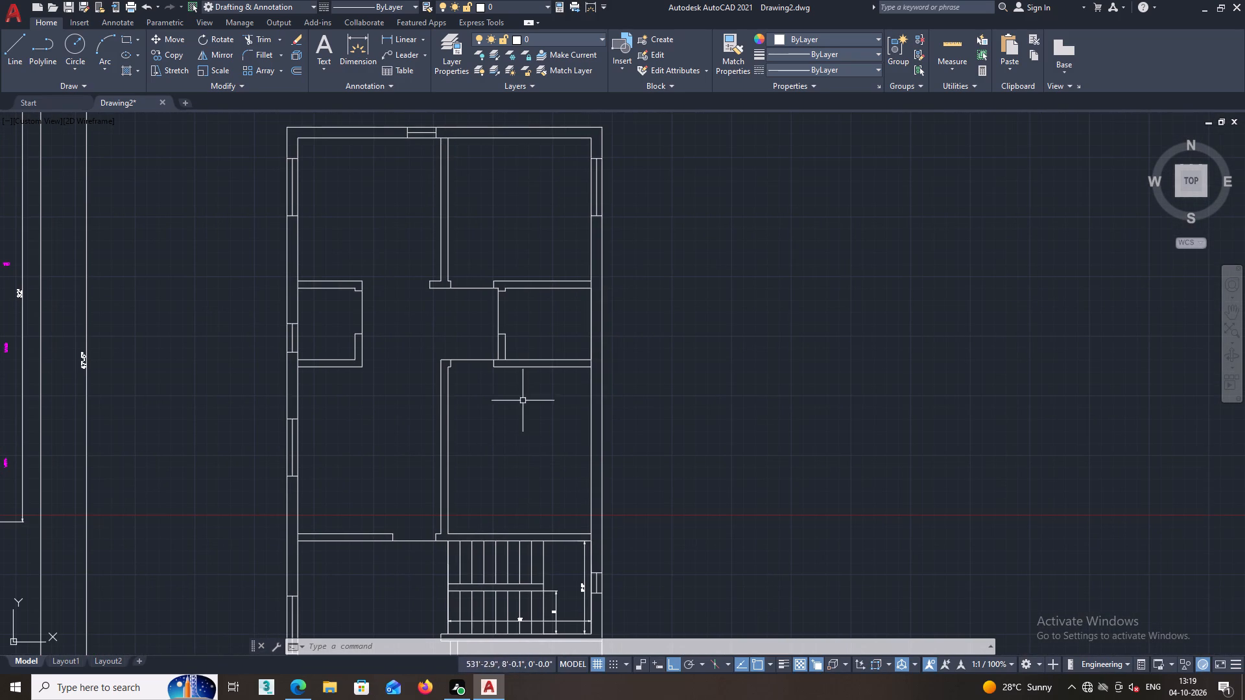
Draw a window jamb line straight across the eastern wall near the south end of the small eastern room.
left_click(16, 41)
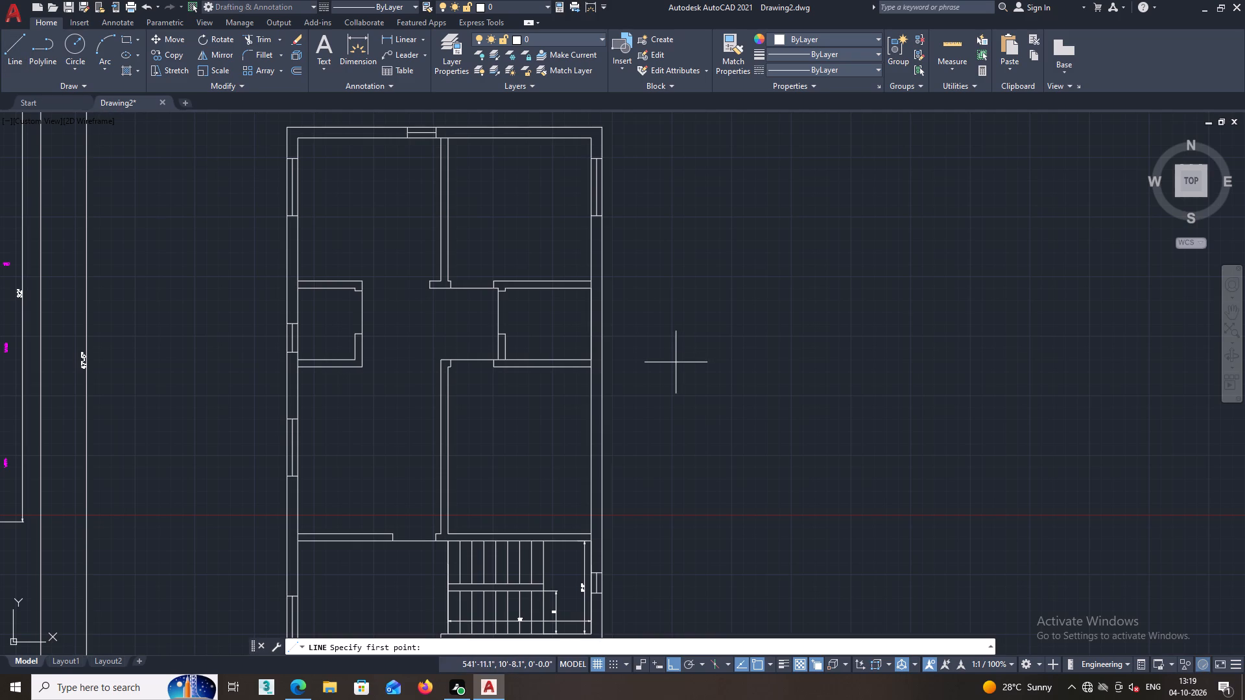
middle_click_drag(669, 369, 650, 397)
middle_click_drag(571, 379, 534, 419)
scroll(529, 413, "up", 2)
scroll(576, 444, "up", 1)
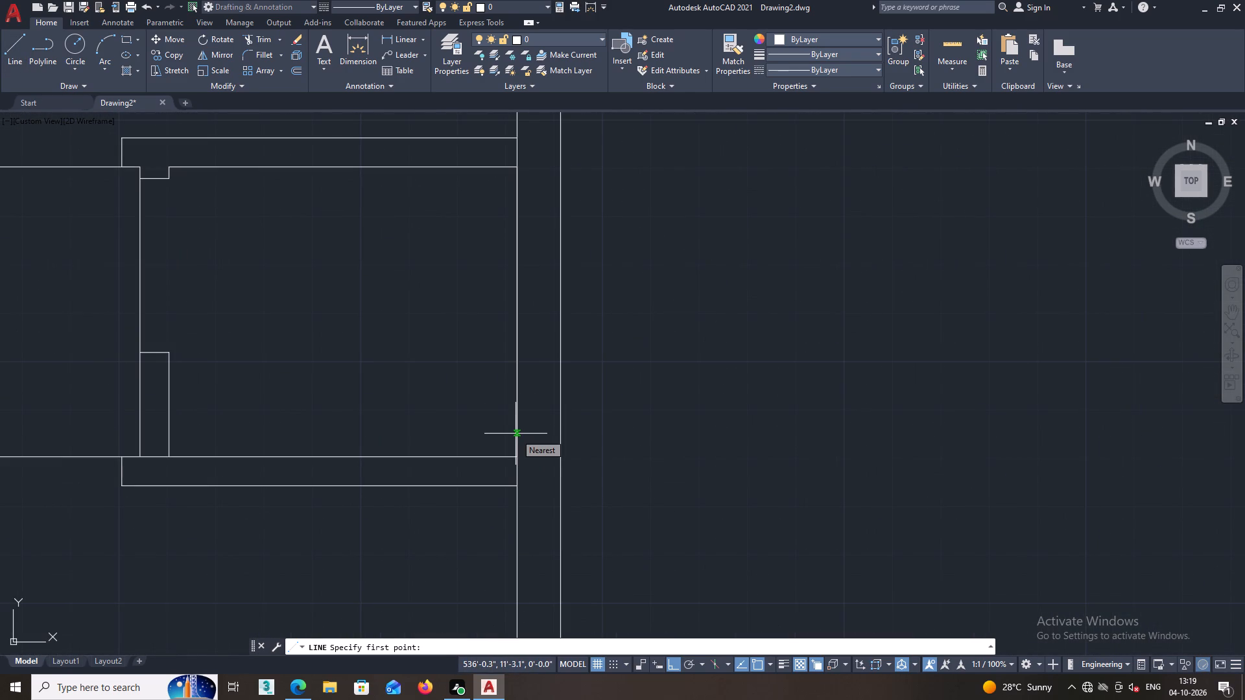
left_click(516, 432)
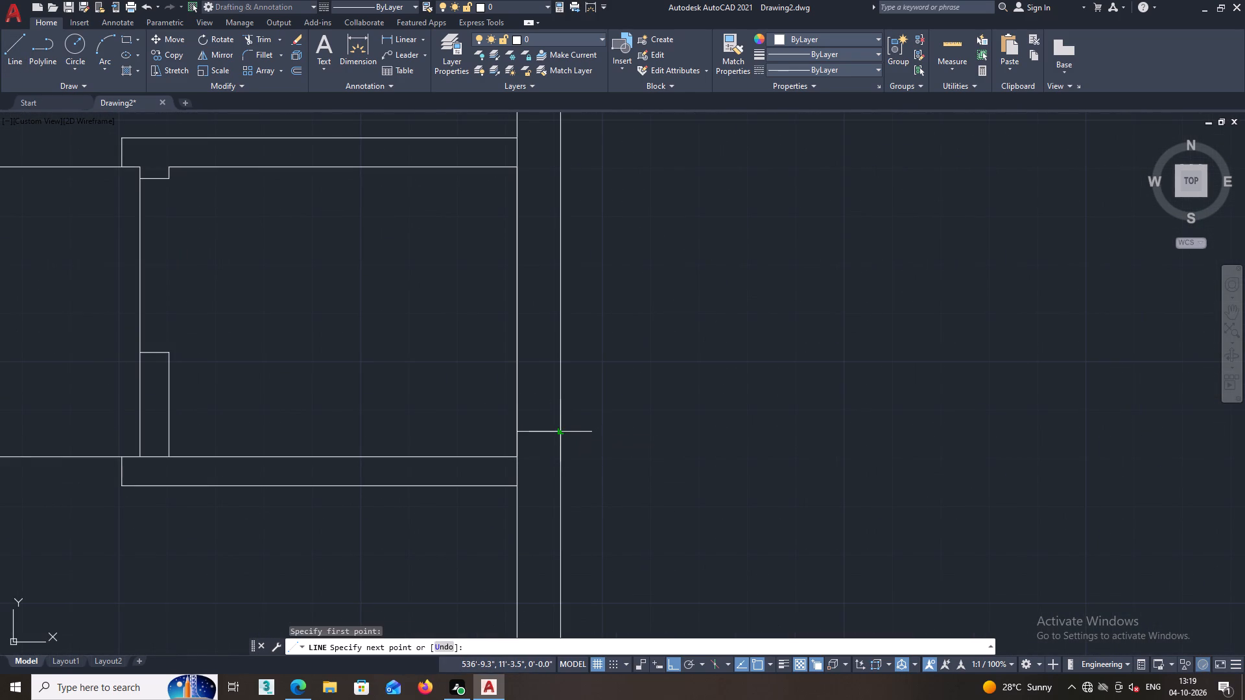
left_click(561, 433)
key("Escape")
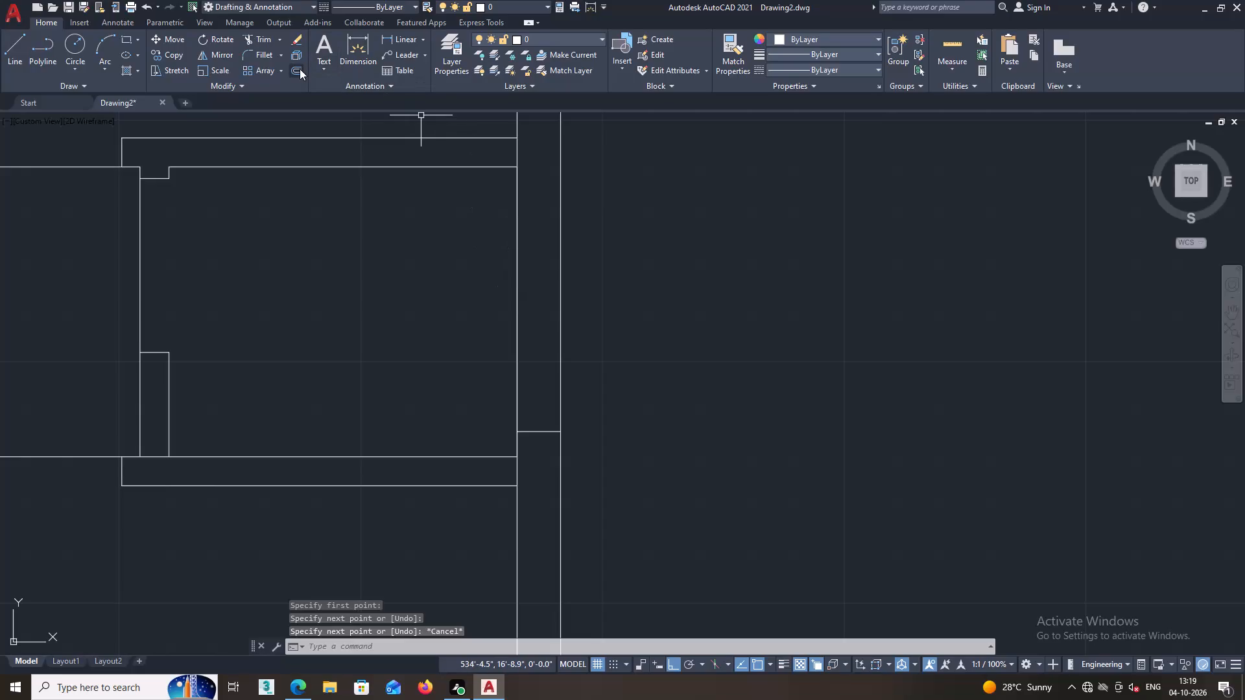
Offset the new jamb line 2' north within the eastern wall as the window's second jamb.
left_click(300, 69)
type("2'")
key("Return")
scroll(350, 283, "up", 1)
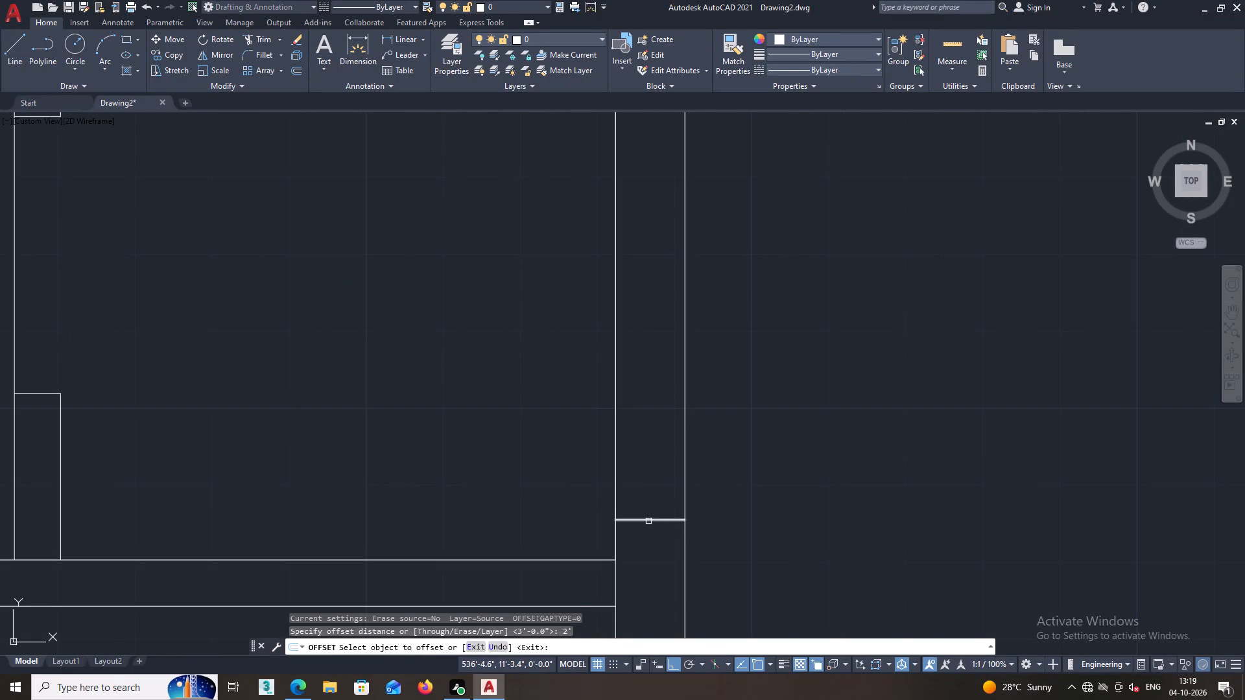
left_click(648, 521)
left_click(637, 463)
middle_click_drag(637, 460, 596, 452)
scroll(596, 452, "down", 1)
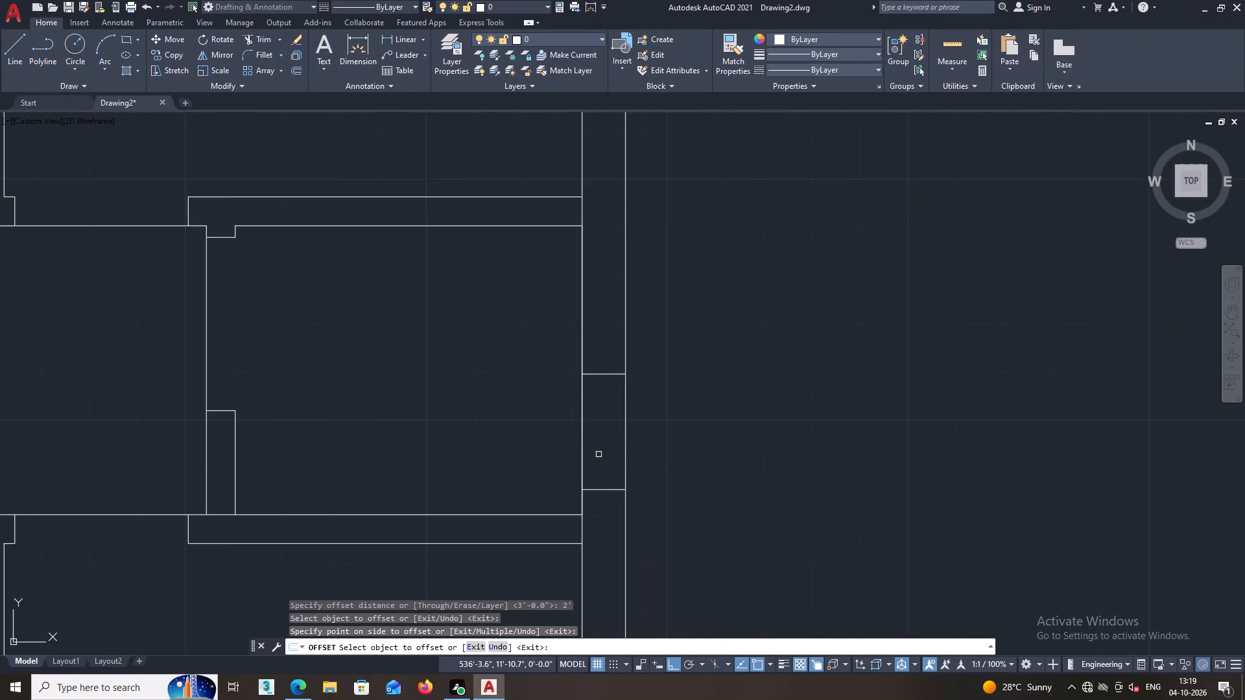
middle_click_drag(599, 454, 571, 441)
Draw the small eastern room's window centre line between the midpoints of its two jambs.
left_click(12, 43)
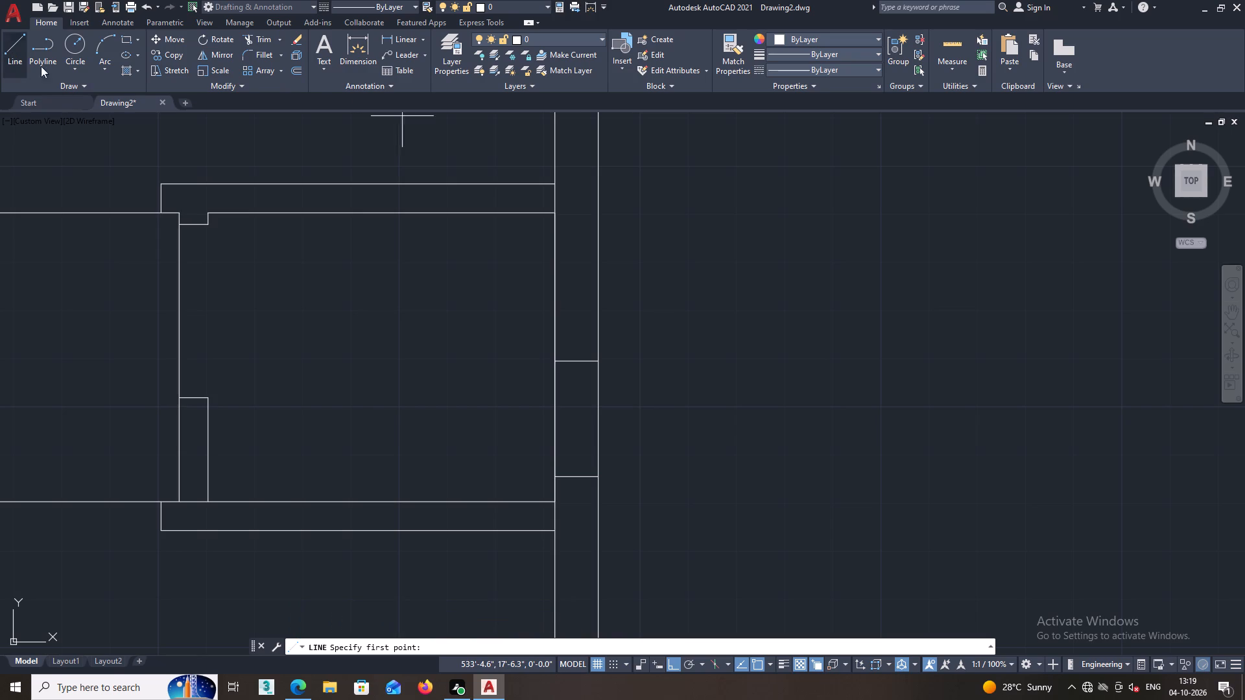
middle_click_drag(416, 249, 293, 251)
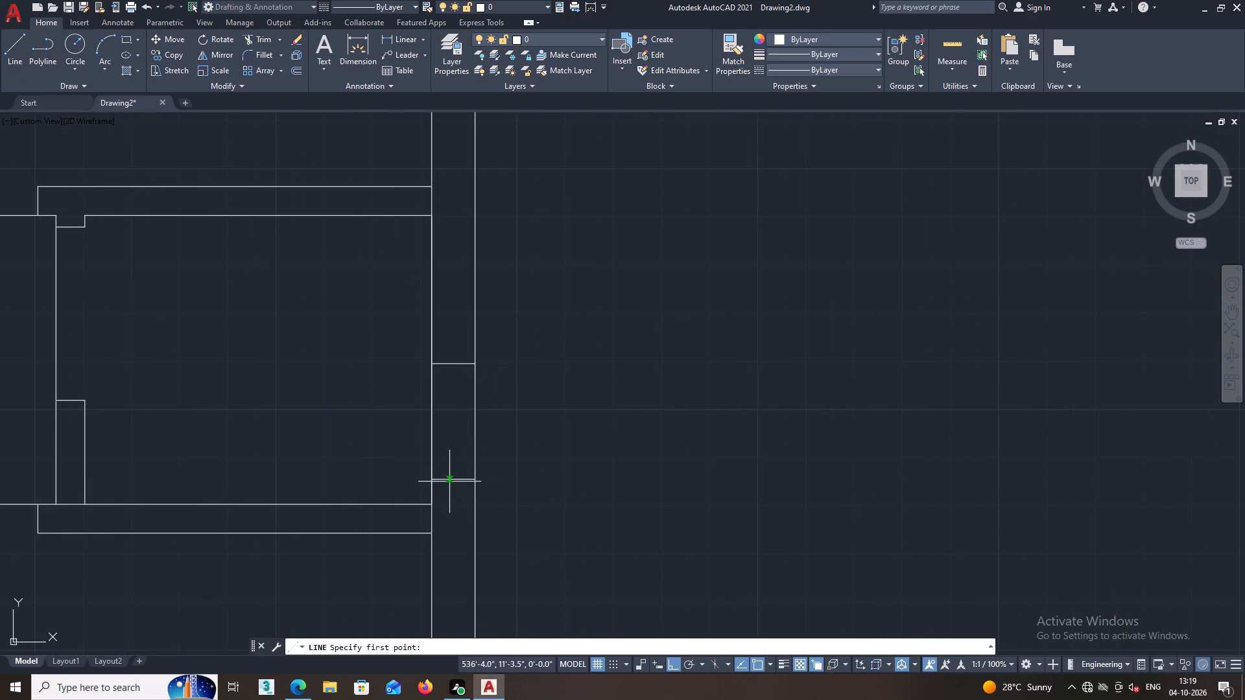
left_click(455, 480)
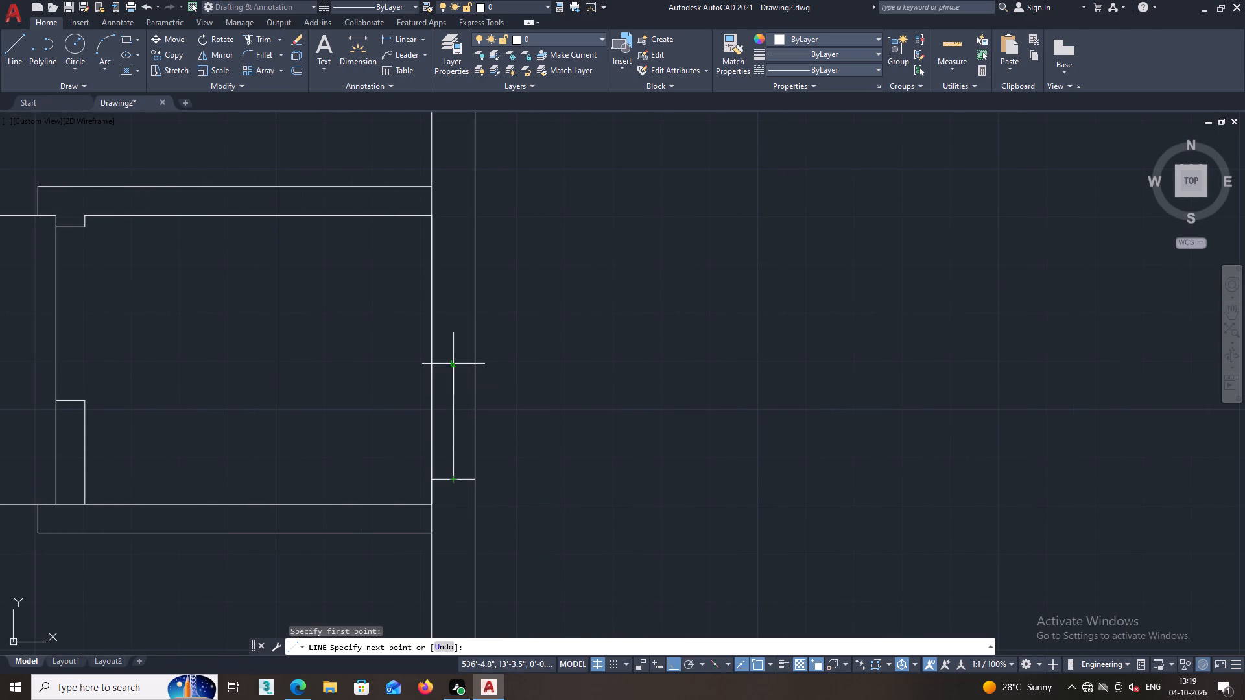
left_click(455, 366)
key("Escape")
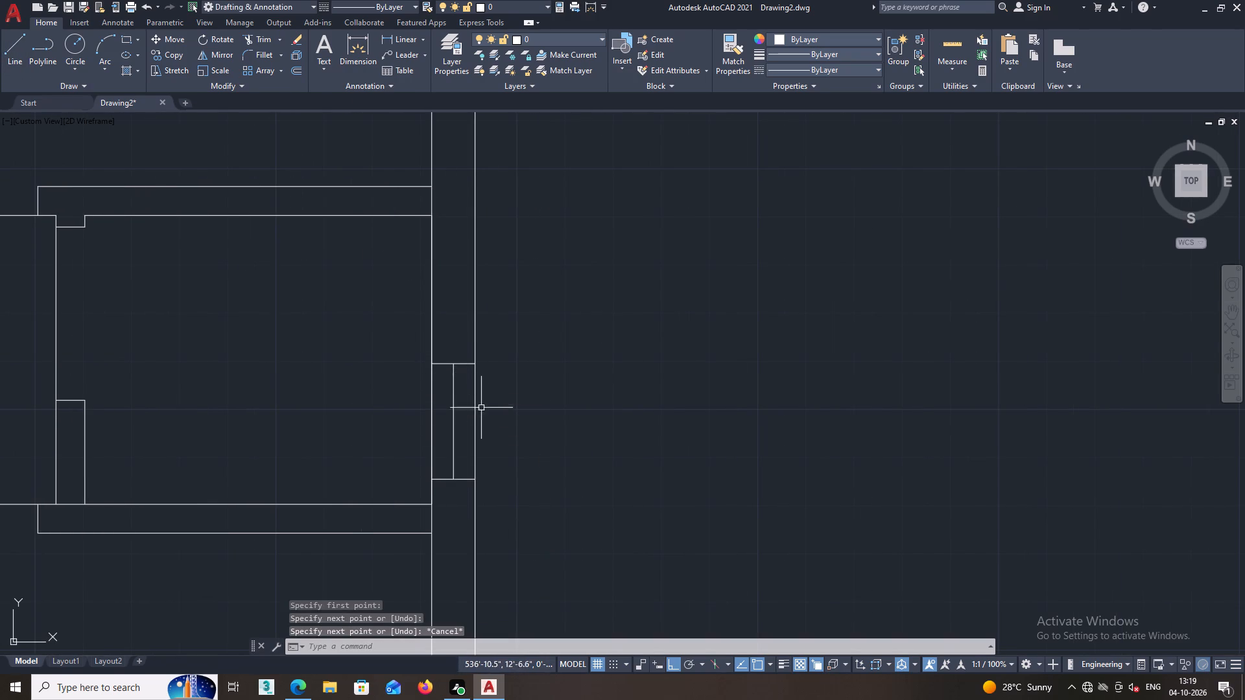
Copy the northeast window about 18'-9.6" straight south into the eastern wall of the room north of the staircase.
scroll(484, 414, "down", 2)
middle_click_drag(490, 447, 503, 383)
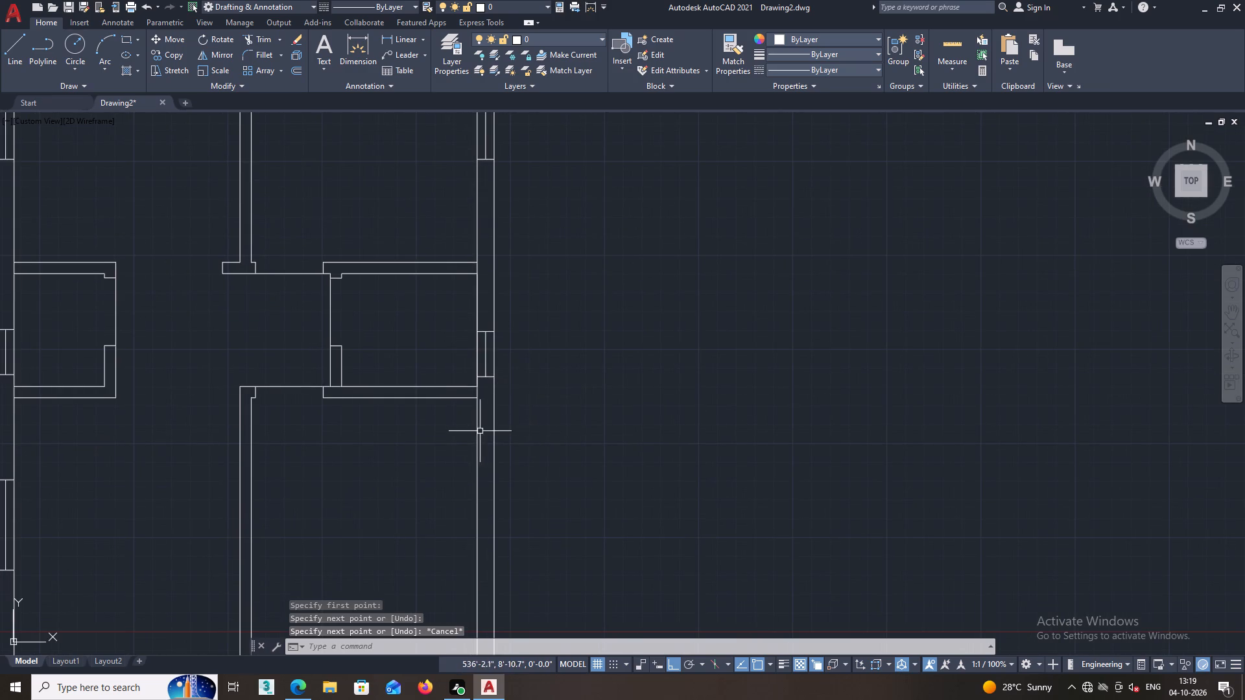
middle_click_drag(477, 429, 473, 353)
scroll(484, 382, "down", 2)
middle_click_drag(489, 338, 490, 437)
scroll(489, 336, "up", 3)
left_click(466, 452)
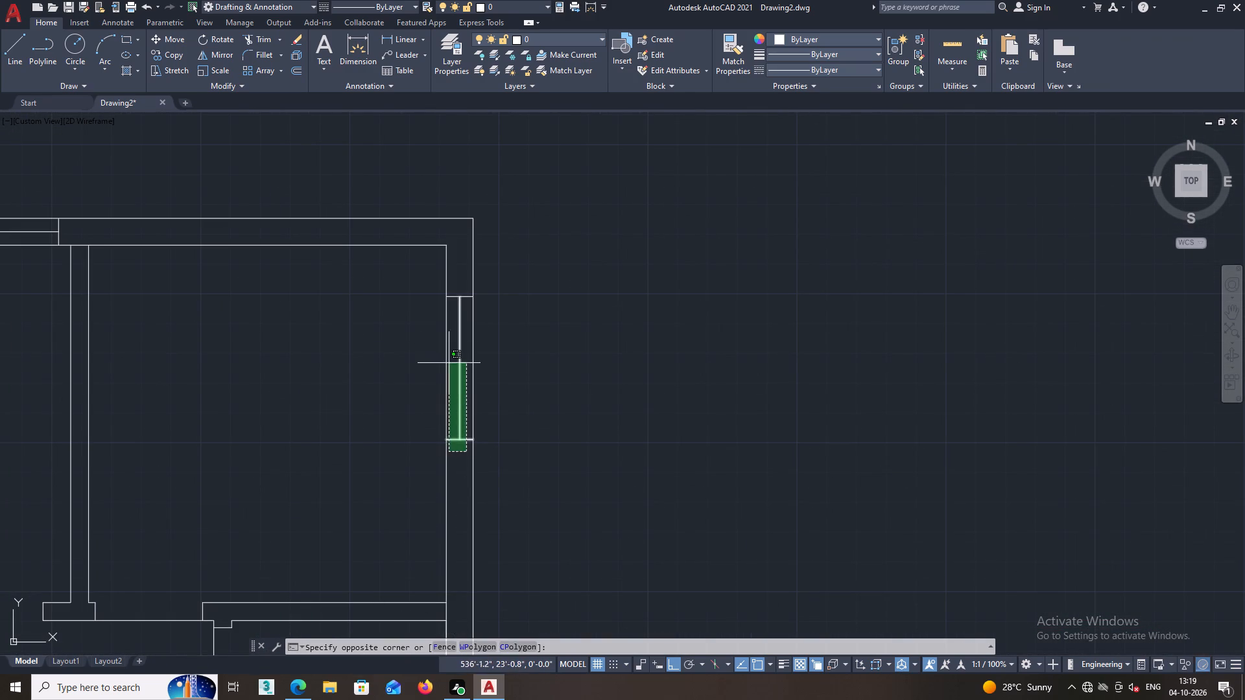
left_click(455, 277)
right_click(458, 269)
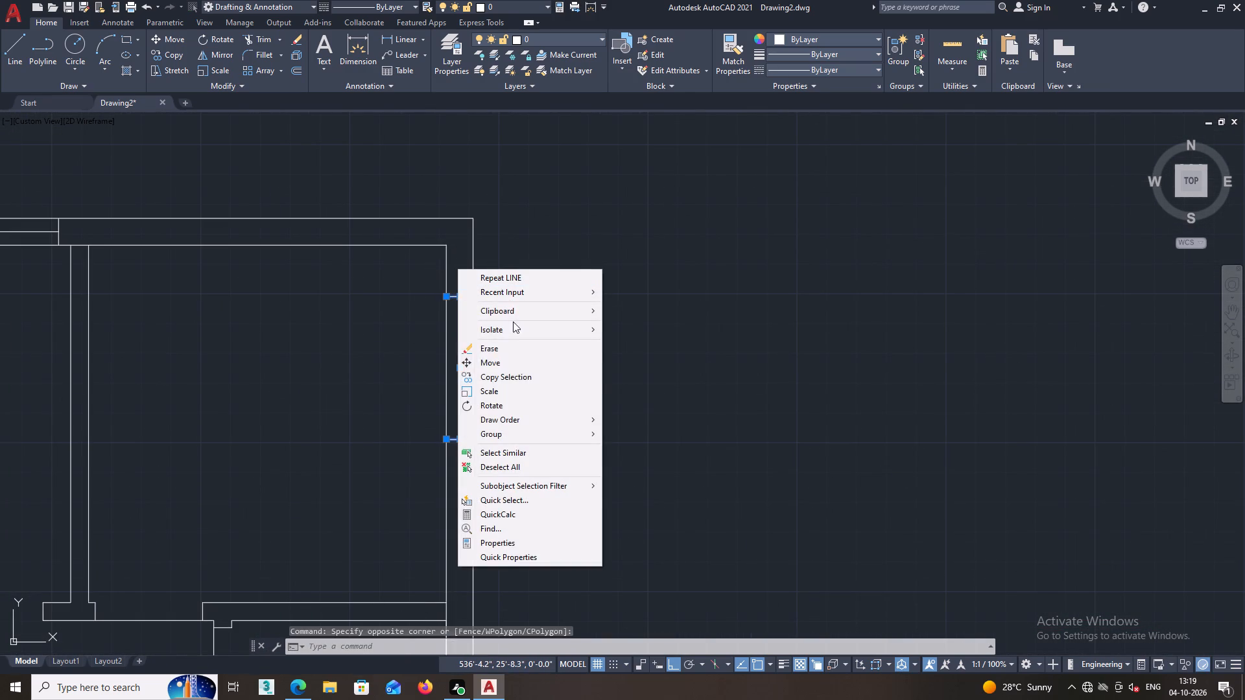
left_click(515, 376)
left_click(458, 295)
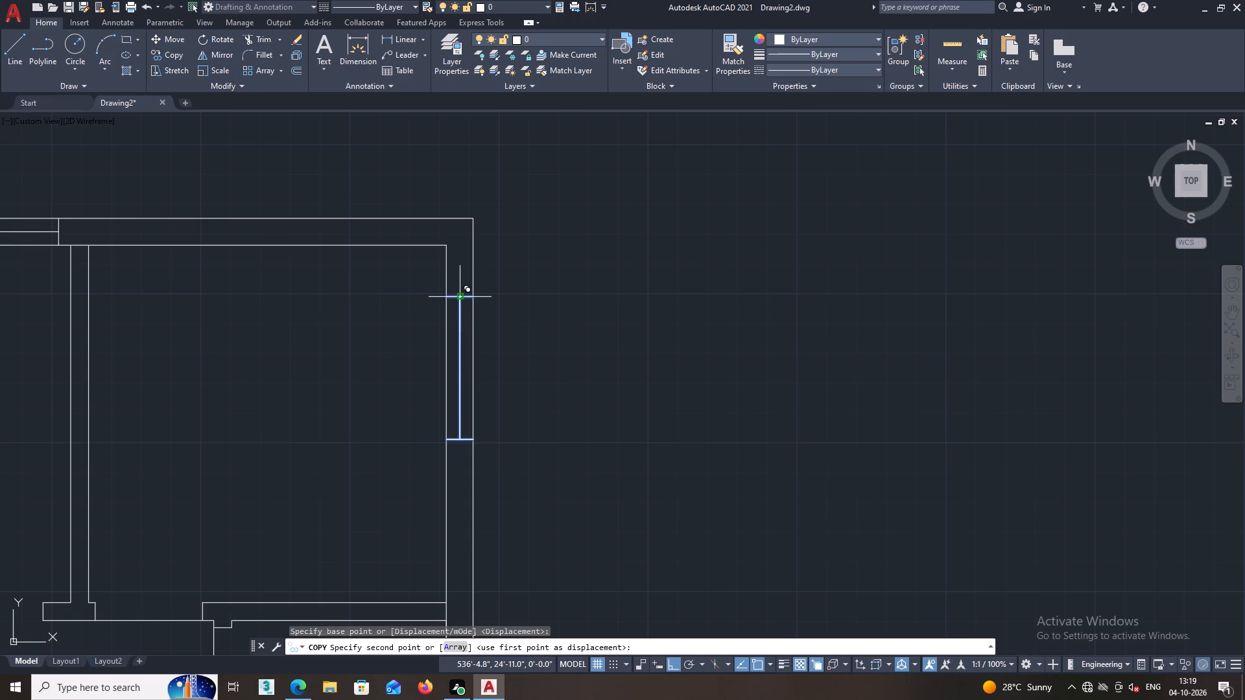
middle_click_drag(462, 494, 444, 315)
middle_click_drag(438, 459, 444, 335)
middle_click_drag(453, 485, 451, 370)
middle_click_drag(444, 444, 445, 362)
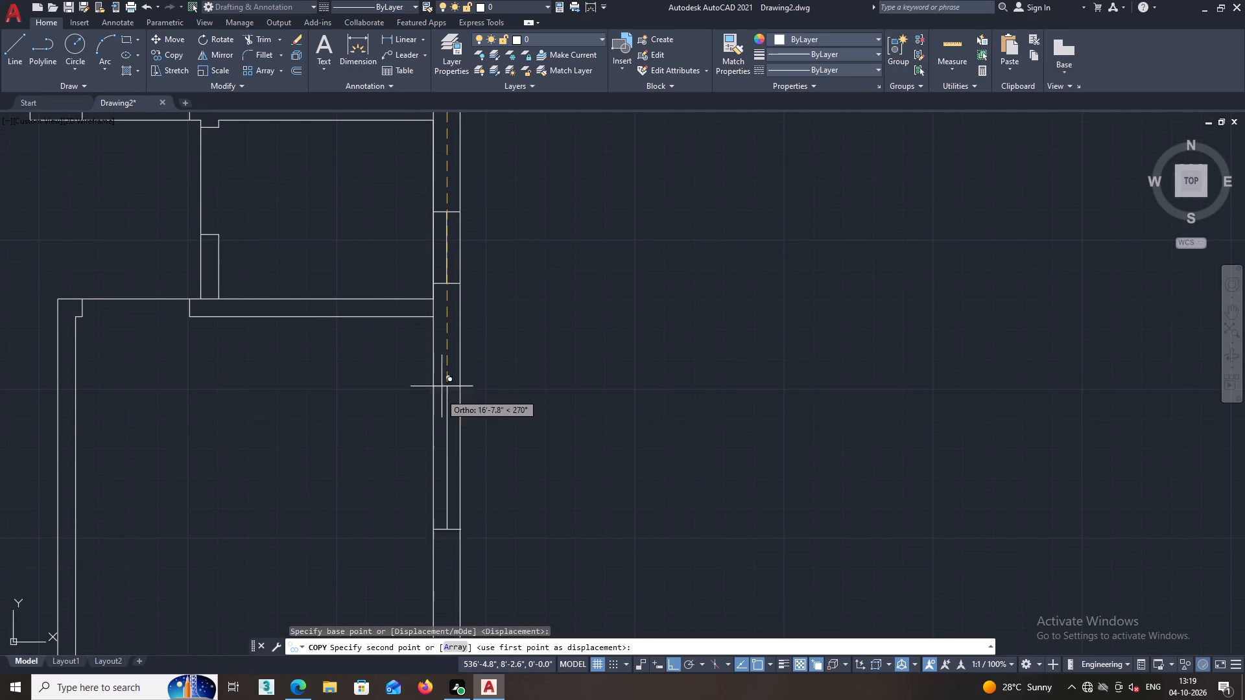
middle_click_drag(440, 408, 440, 406)
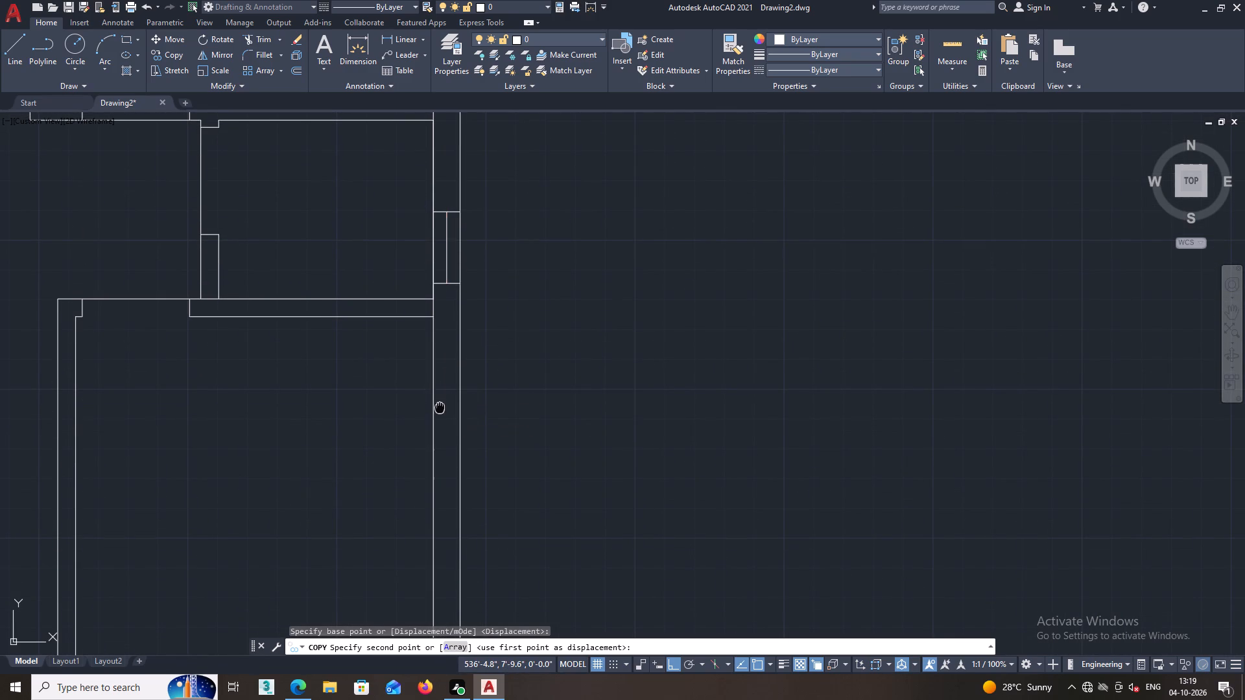
middle_click_drag(440, 406, 443, 380)
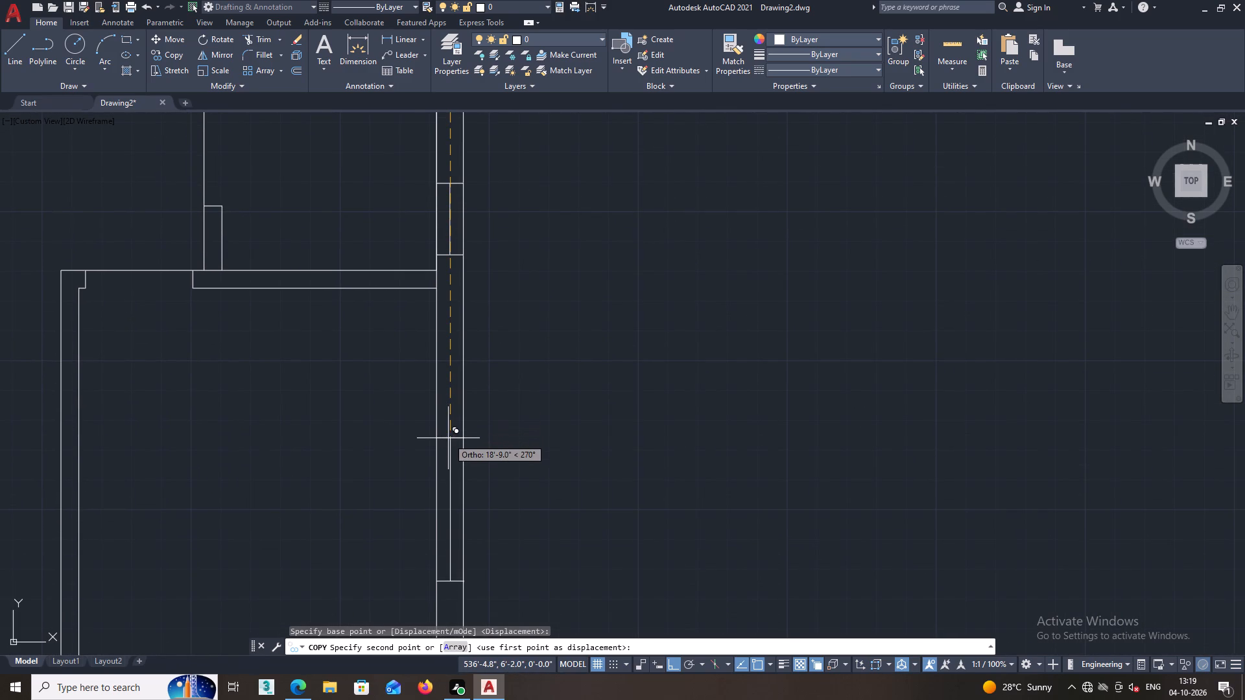
scroll(448, 438, "down", 2)
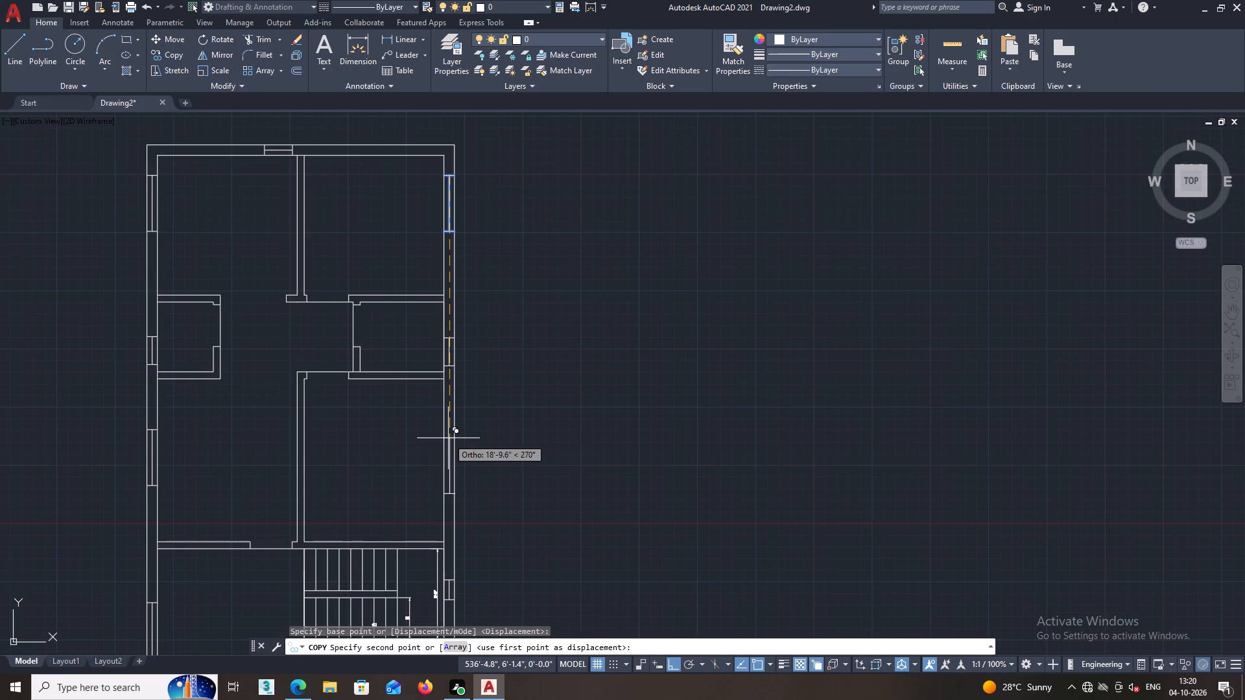
left_click(448, 438)
middle_click_drag(470, 419, 568, 299)
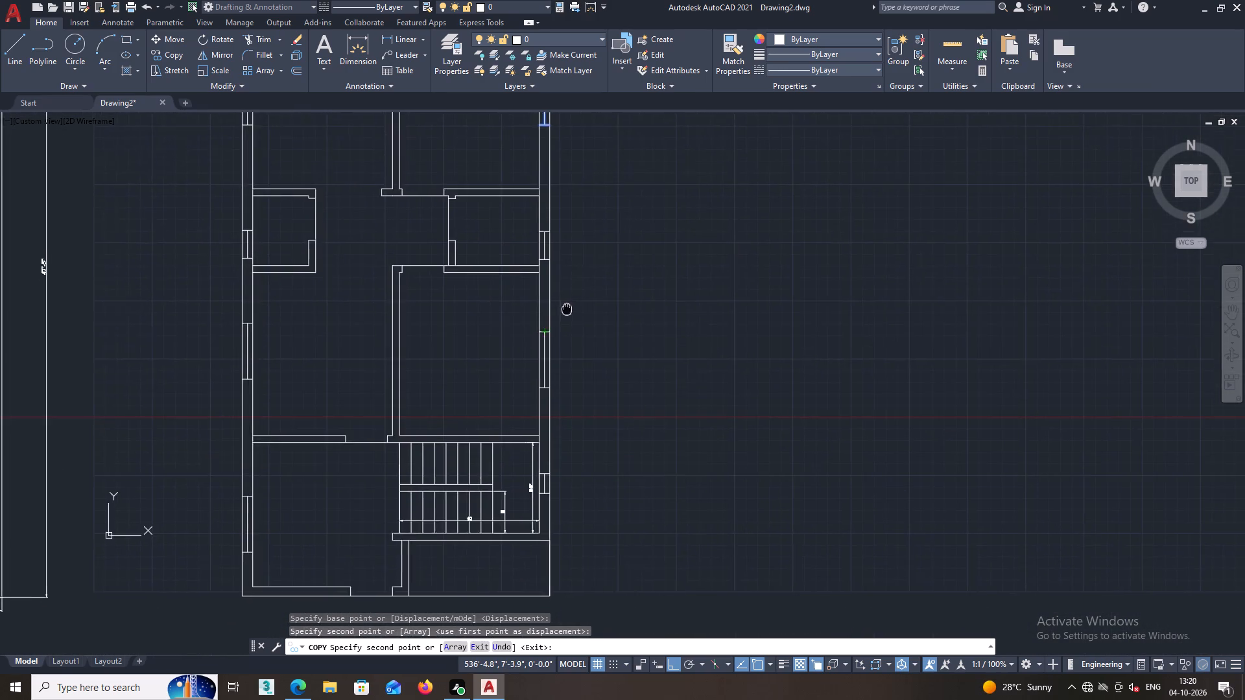
middle_click_drag(568, 299, 571, 255)
key("Escape")
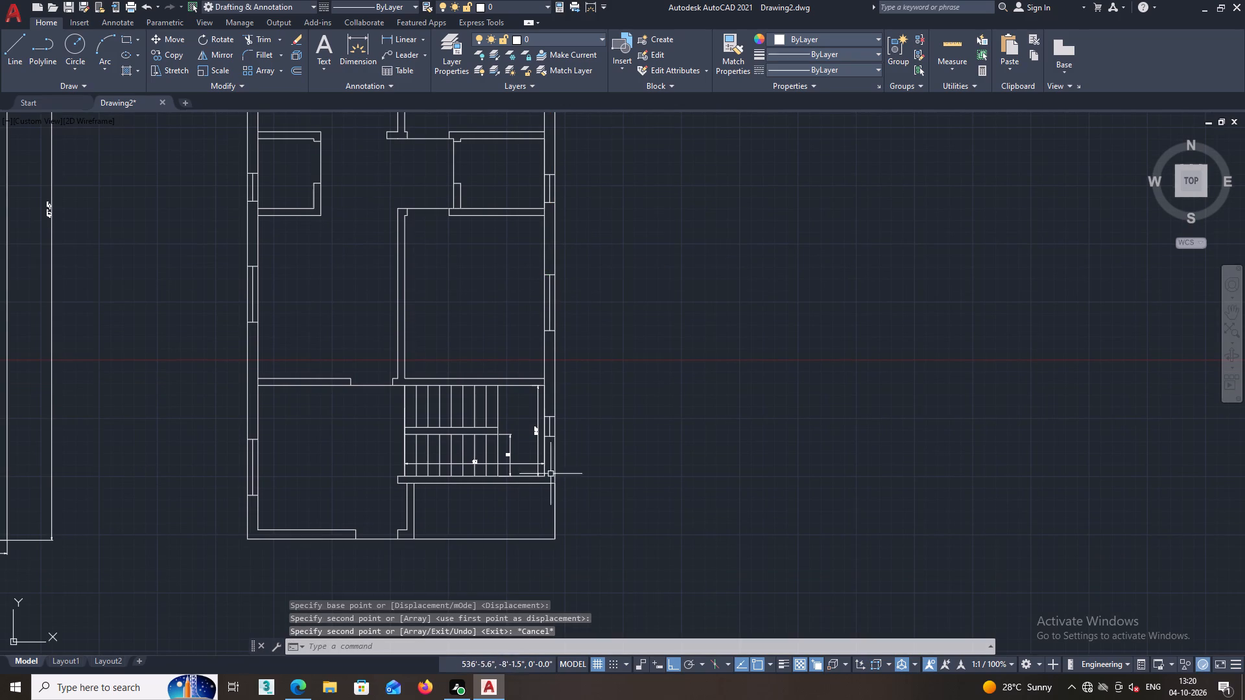
Hatch the northwest corner wall and the western wall between its two northernmost windows with solid colour 242,113,114.
middle_click_drag(547, 514, 552, 594)
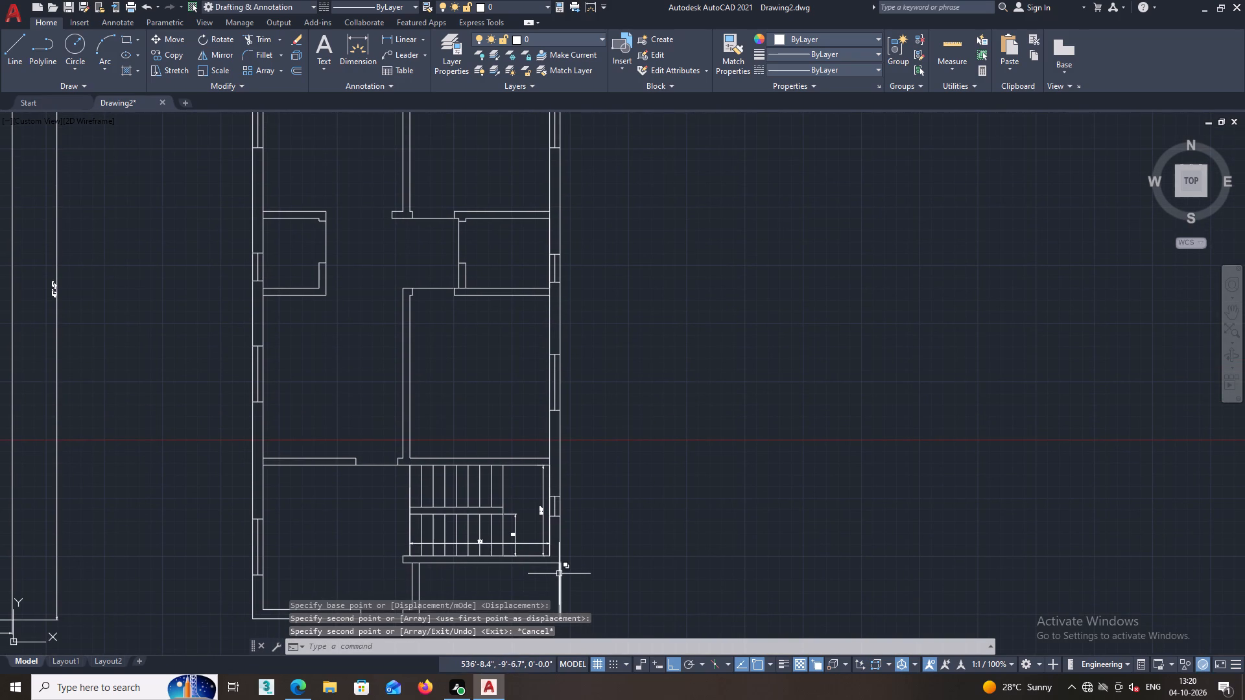
middle_click_drag(566, 450, 599, 692)
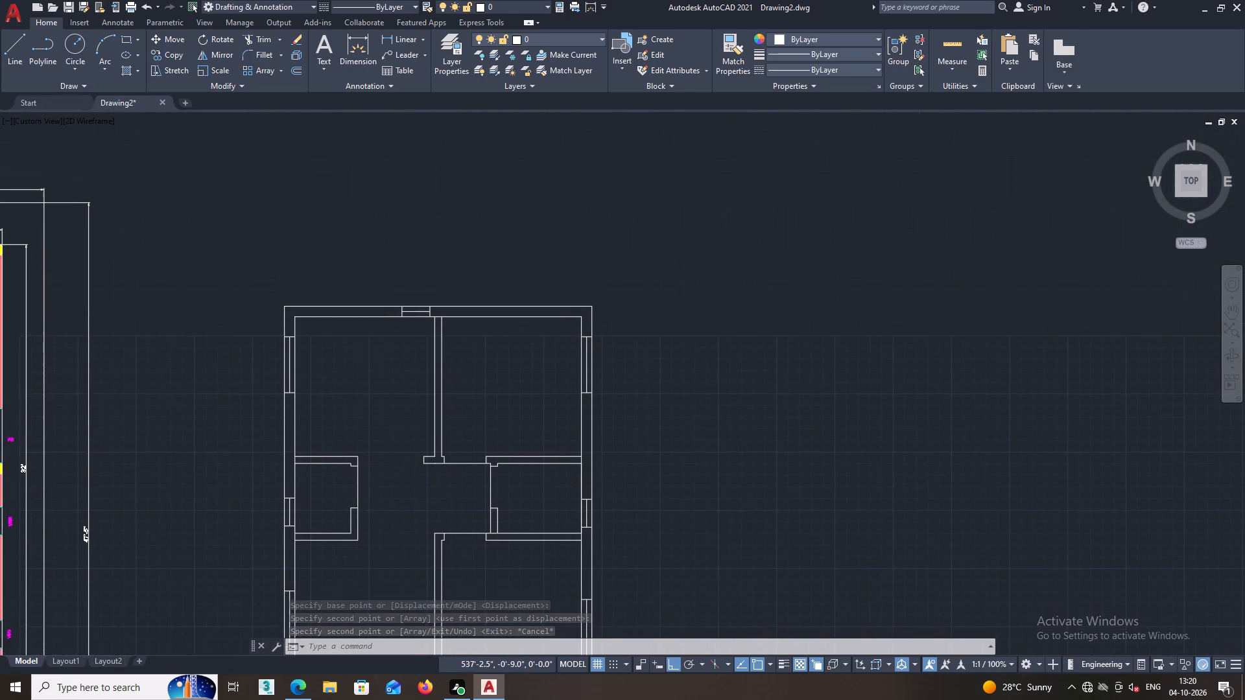
middle_click_drag(599, 692, 594, 666)
middle_click_drag(521, 496, 530, 445)
middle_click_drag(452, 421, 471, 478)
key("h")
key("Return")
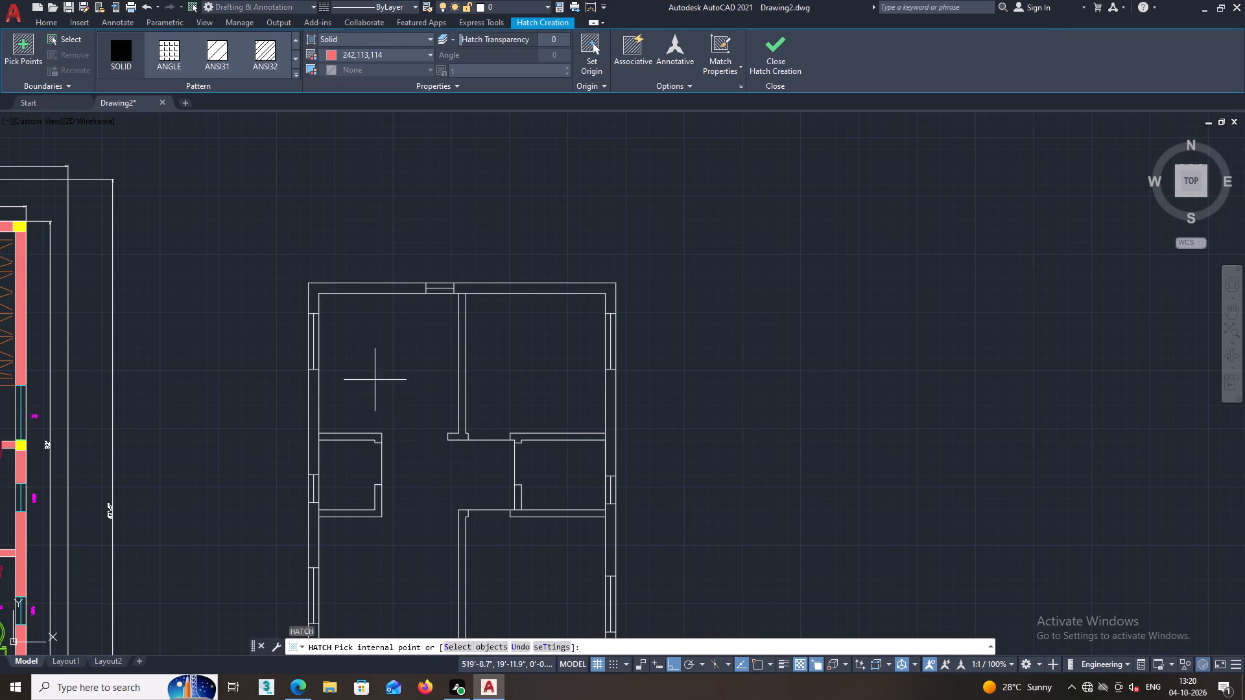
scroll(321, 266, "up", 2)
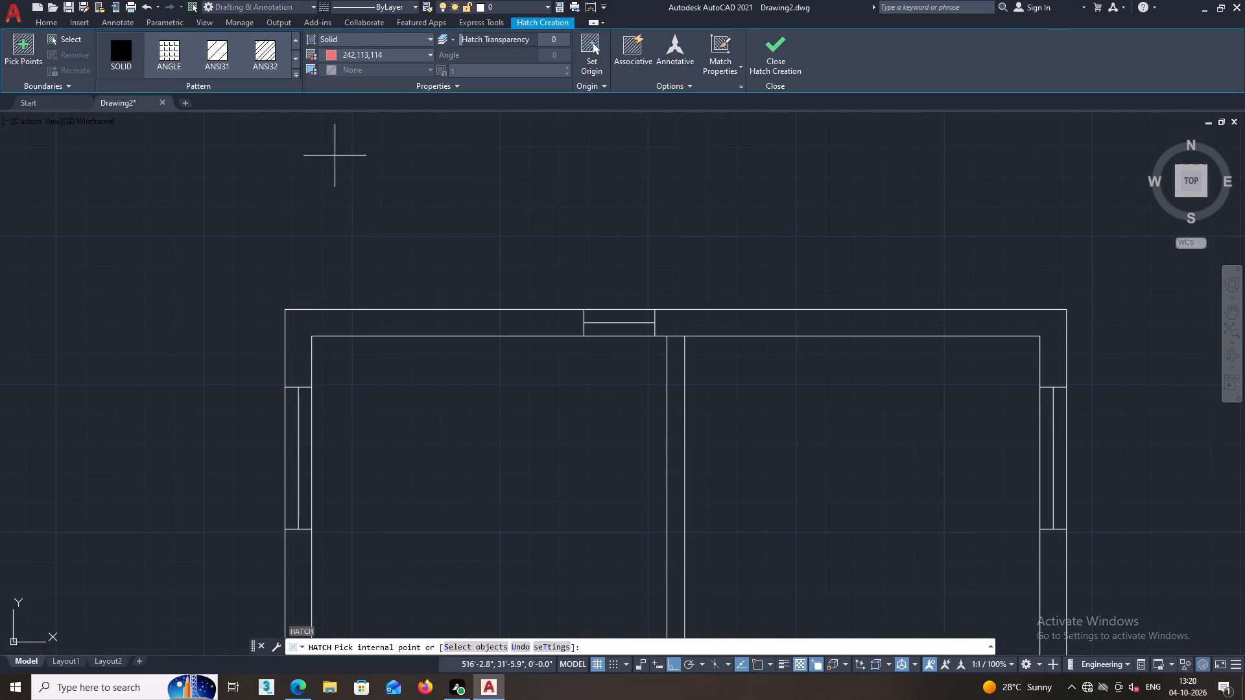
left_click(310, 336)
middle_click_drag(363, 488, 379, 308)
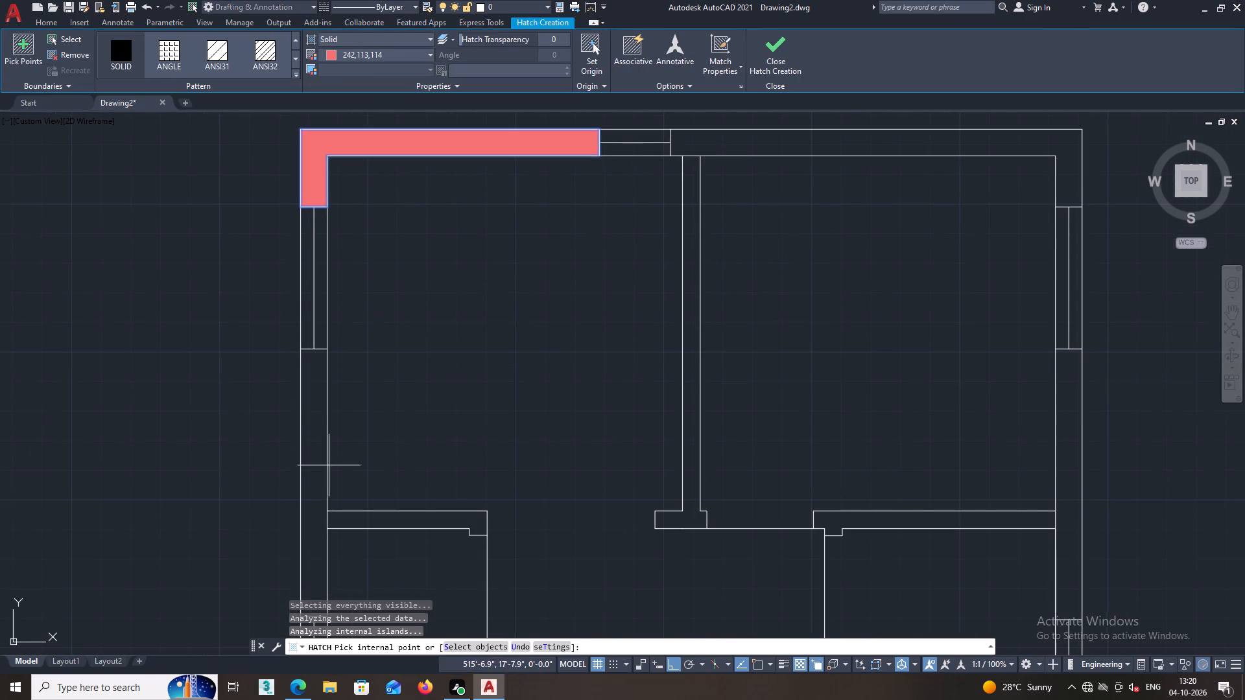
left_click(320, 471)
Hatch the small western room's northern, southern and short eastern walls and the adjoining western wall section in solid 242,113,114.
middle_click_drag(329, 452, 379, 275)
middle_click_drag(398, 473, 415, 289)
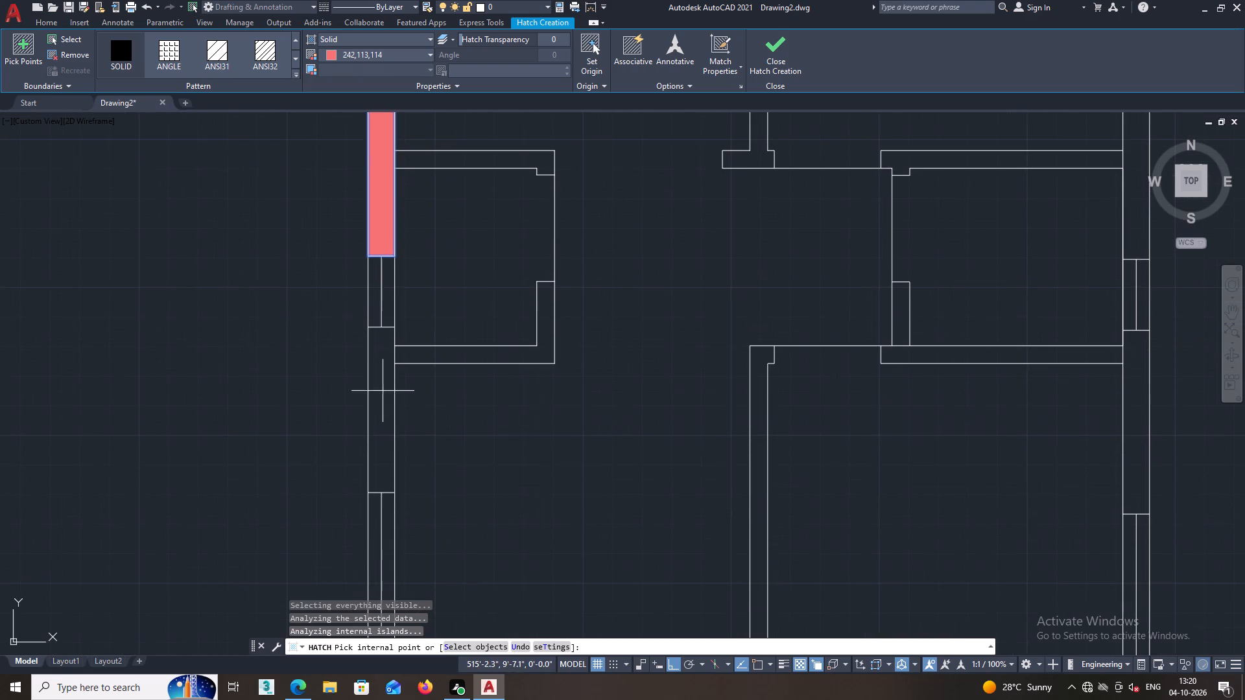
left_click(383, 391)
left_click(449, 360)
left_click(447, 157)
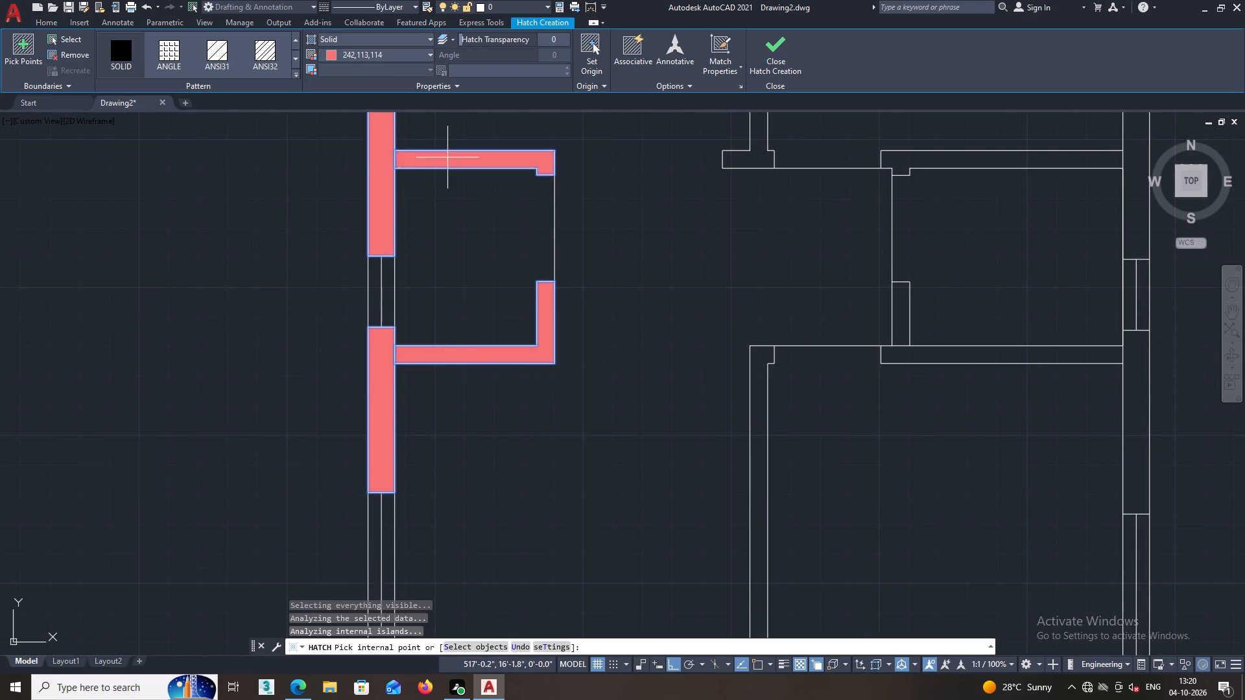
Hatch the western wall between its two southernmost windows, the southwest room's northern wall and the southwest corner wall.
scroll(464, 282, "down", 1)
middle_click_drag(493, 461, 514, 309)
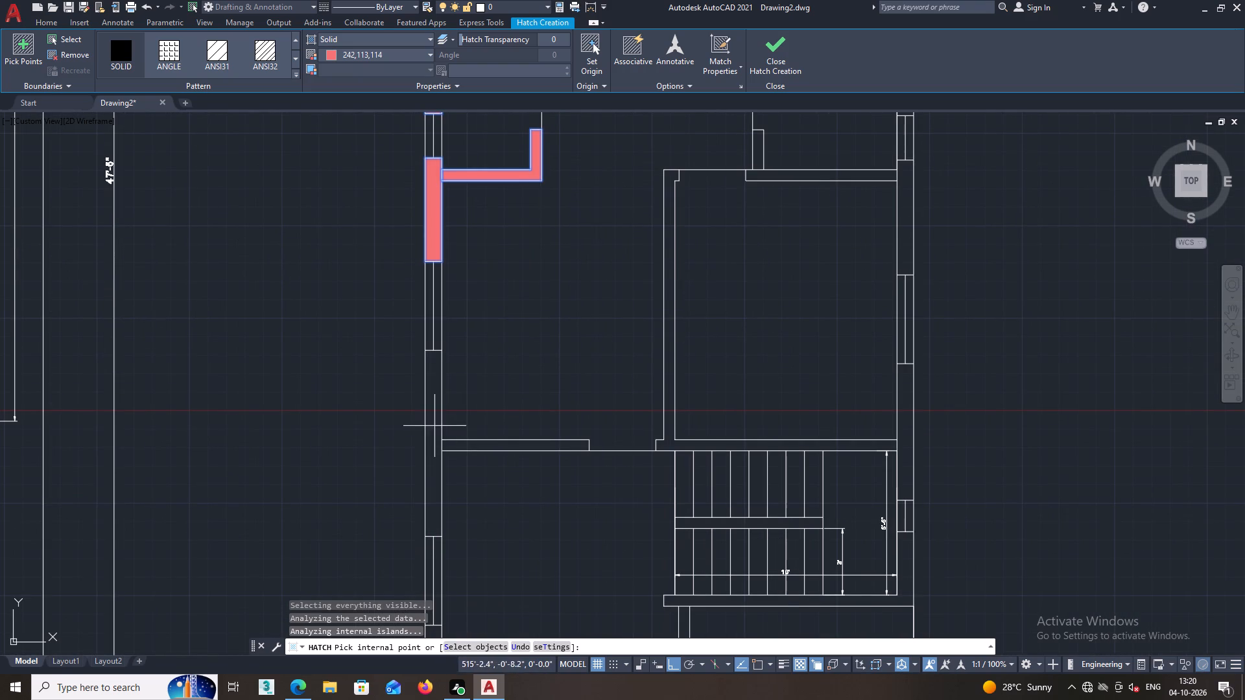
left_click(434, 426)
left_click(468, 446)
middle_click_drag(526, 401, 523, 294)
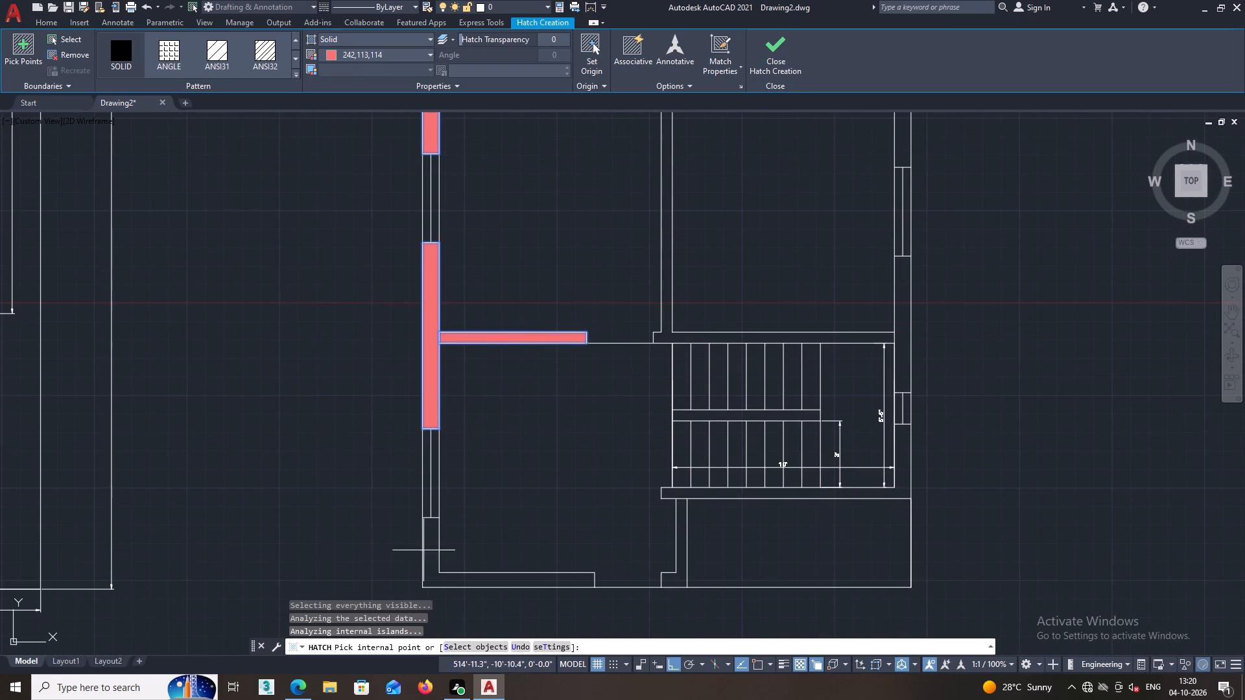
left_click(431, 558)
Hatch the walls north and south of the staircase, their connected partitions, and the eastern wall sections around the staircase window.
middle_click_drag(651, 562, 566, 547)
scroll(610, 557, "up", 2)
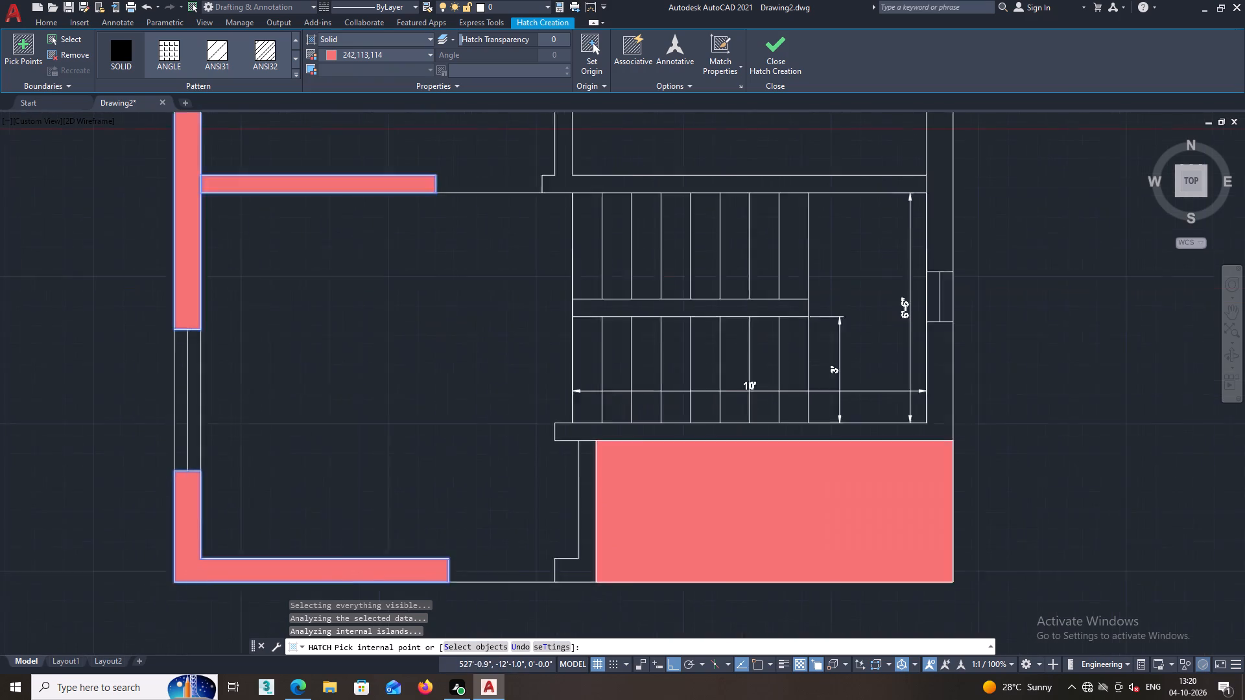
left_click(565, 574)
left_click(615, 359)
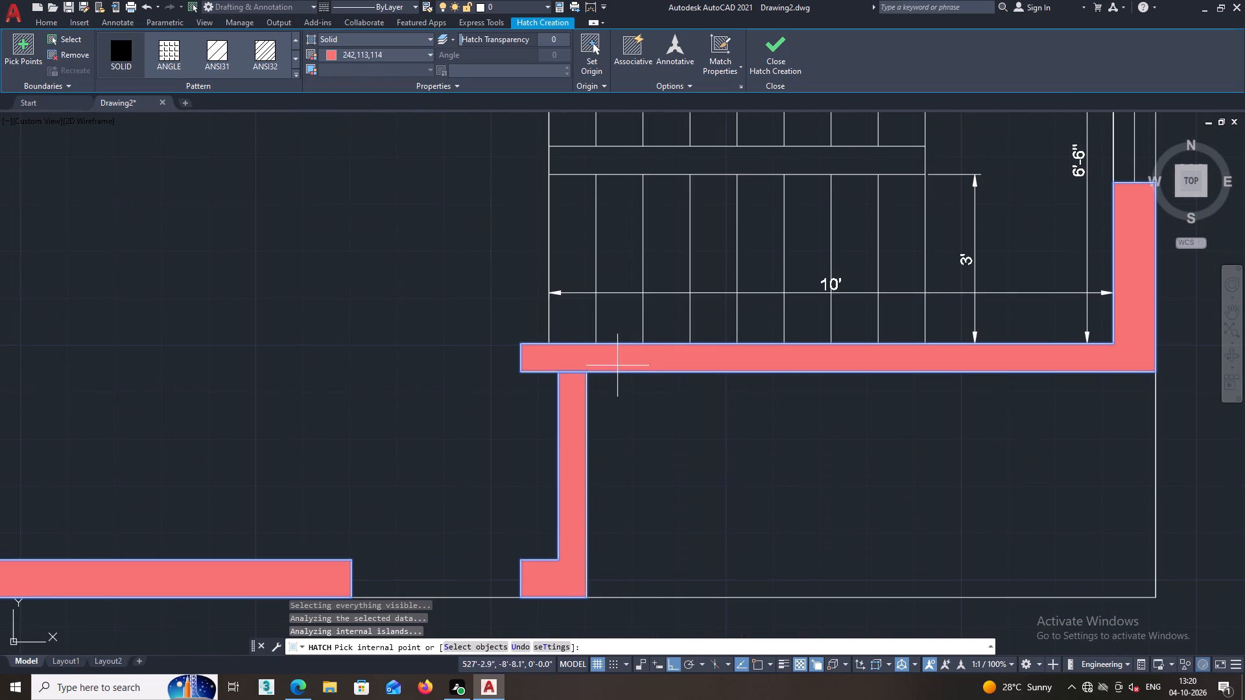
scroll(624, 423, "down", 3)
middle_click_drag(624, 425, 623, 442)
middle_click_drag(713, 436, 635, 490)
scroll(713, 373, "up", 2)
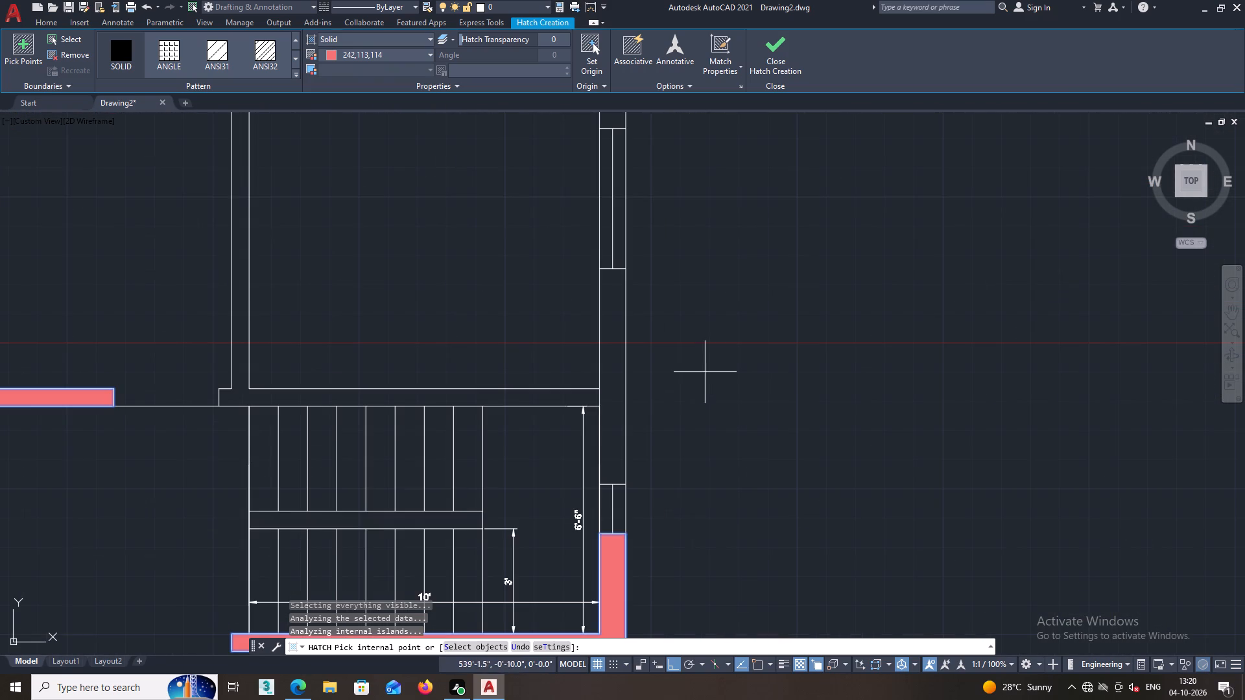
left_click(589, 401)
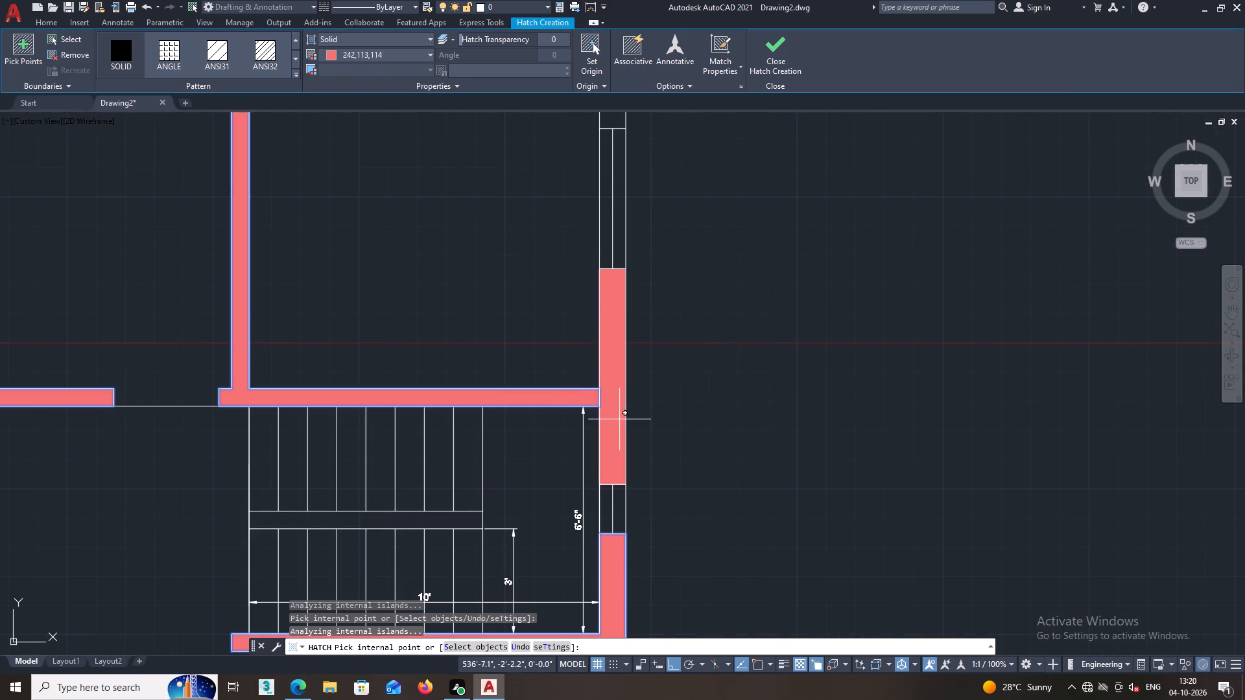
left_click(619, 419)
Hatch the small eastern room's northern, southern and short western walls and the eastern wall sections on both sides of its window.
middle_click_drag(665, 386, 647, 632)
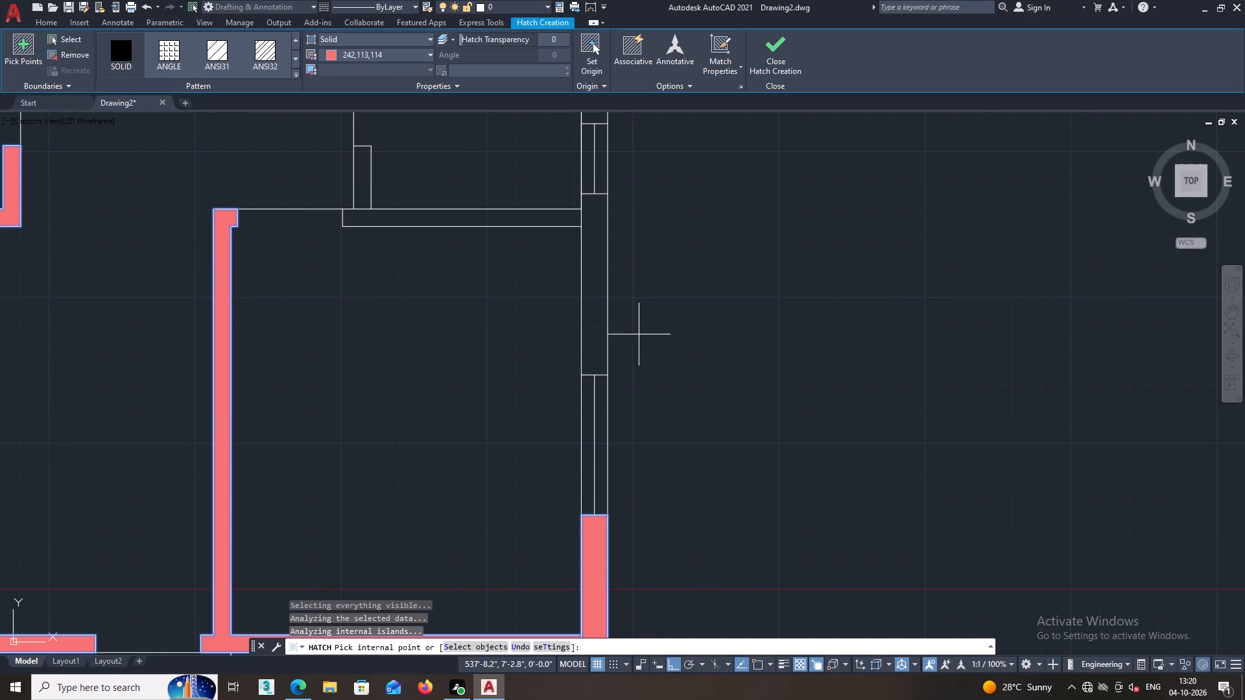
left_click(600, 347)
left_click(541, 217)
middle_click_drag(543, 255, 543, 299)
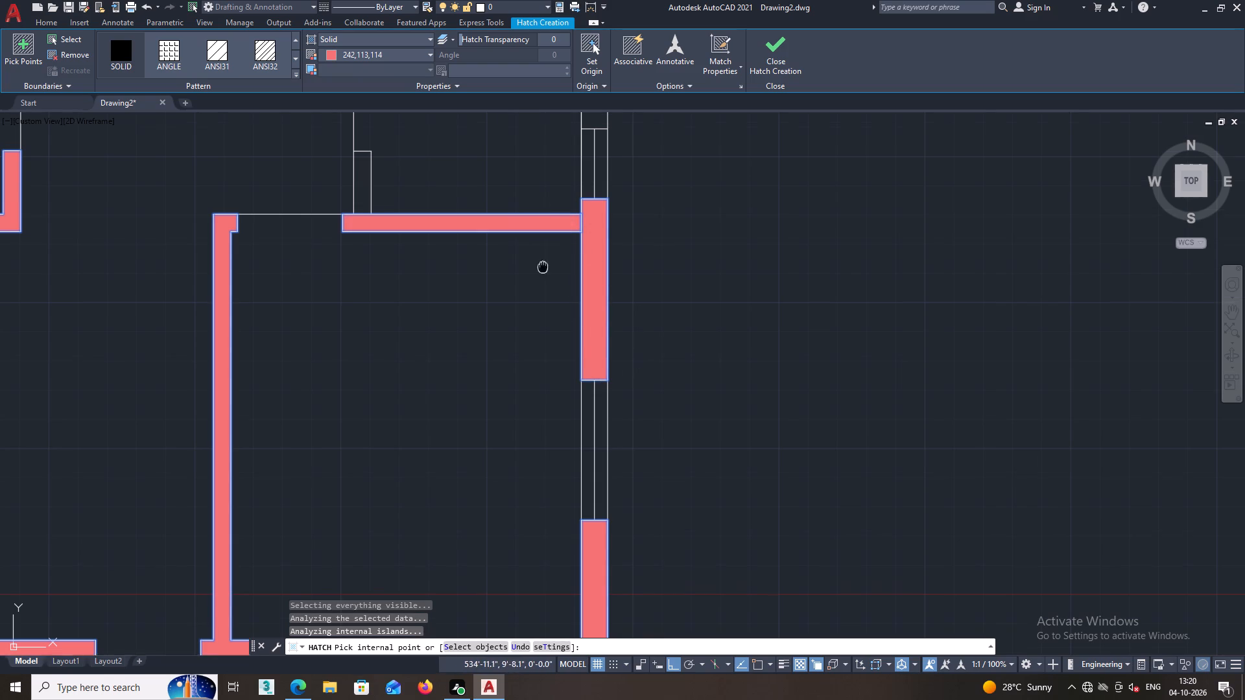
middle_click_drag(543, 299, 578, 489)
left_click(399, 426)
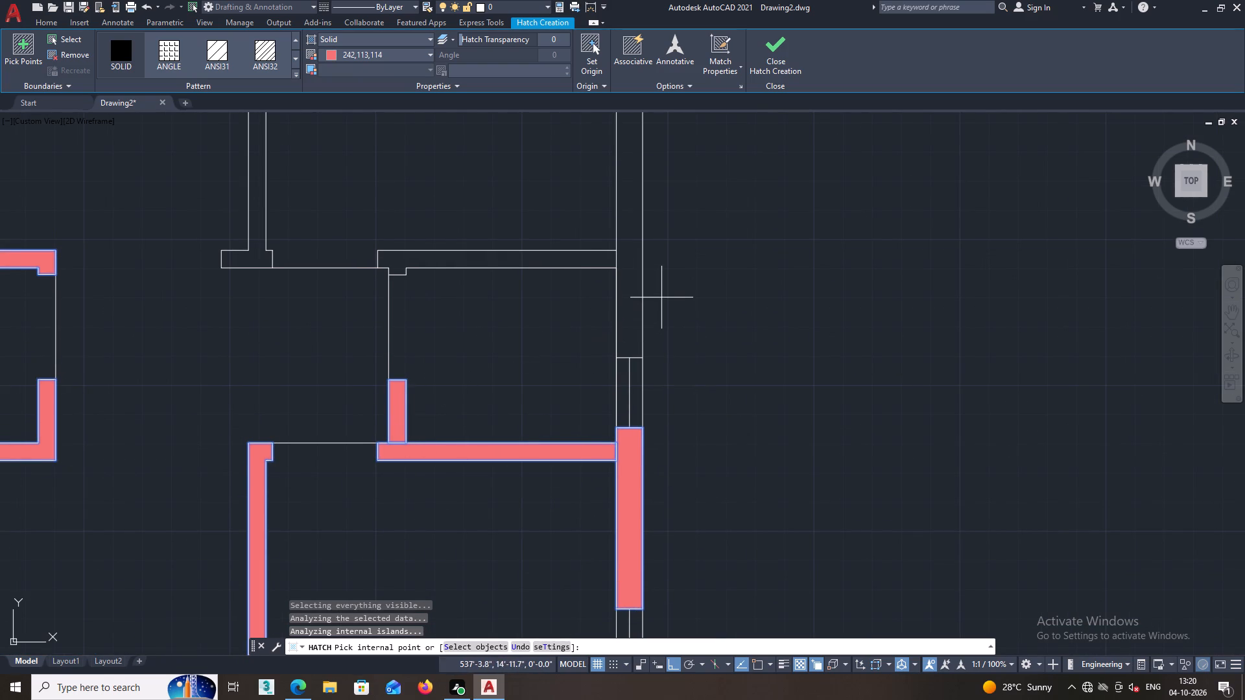
left_click(636, 306)
left_click(573, 261)
Hatch the partition between the two northern rooms and the northeast corner wall, completing the second plan's wall hatch.
middle_click_drag(556, 345, 581, 414)
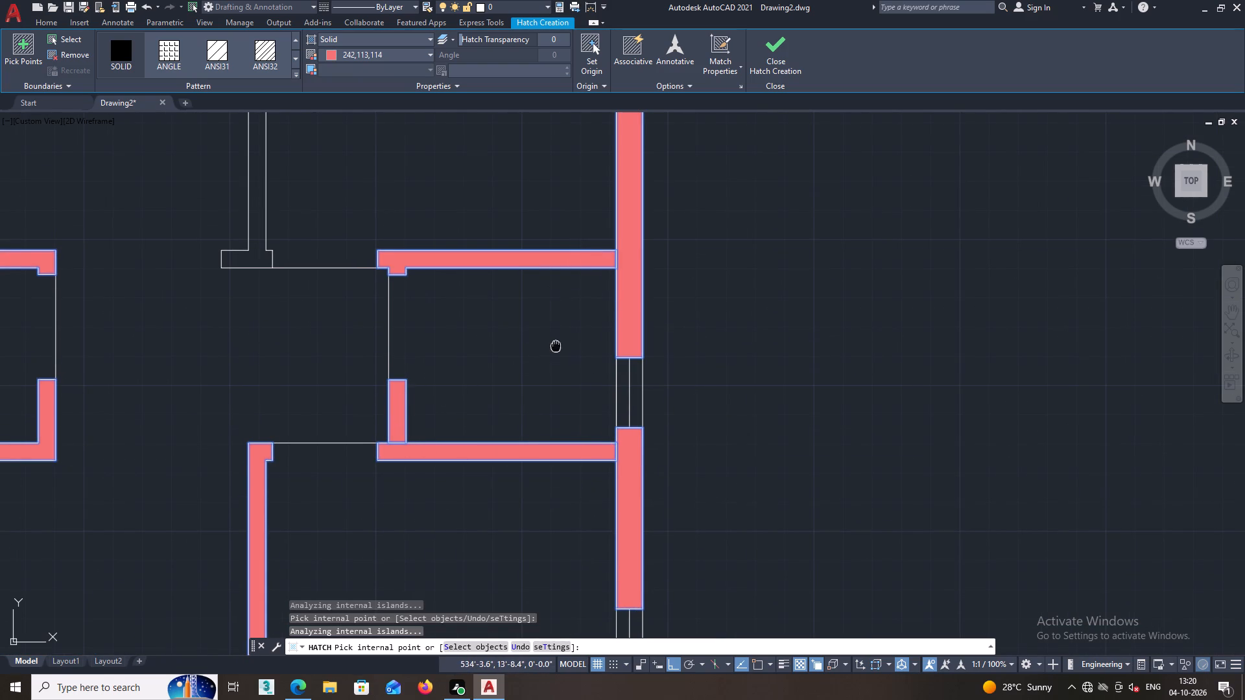
middle_click_drag(581, 414, 635, 557)
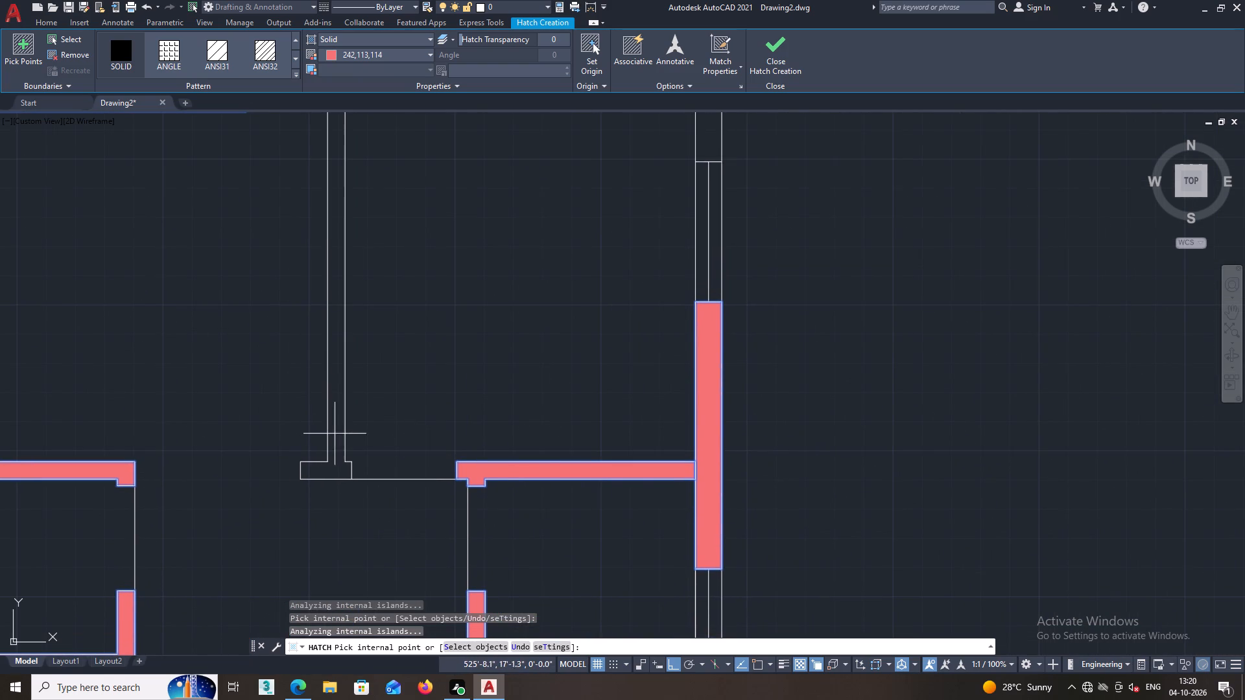
left_click(338, 430)
scroll(428, 393, "down", 3)
middle_click_drag(501, 379, 510, 542)
scroll(461, 483, "up", 2)
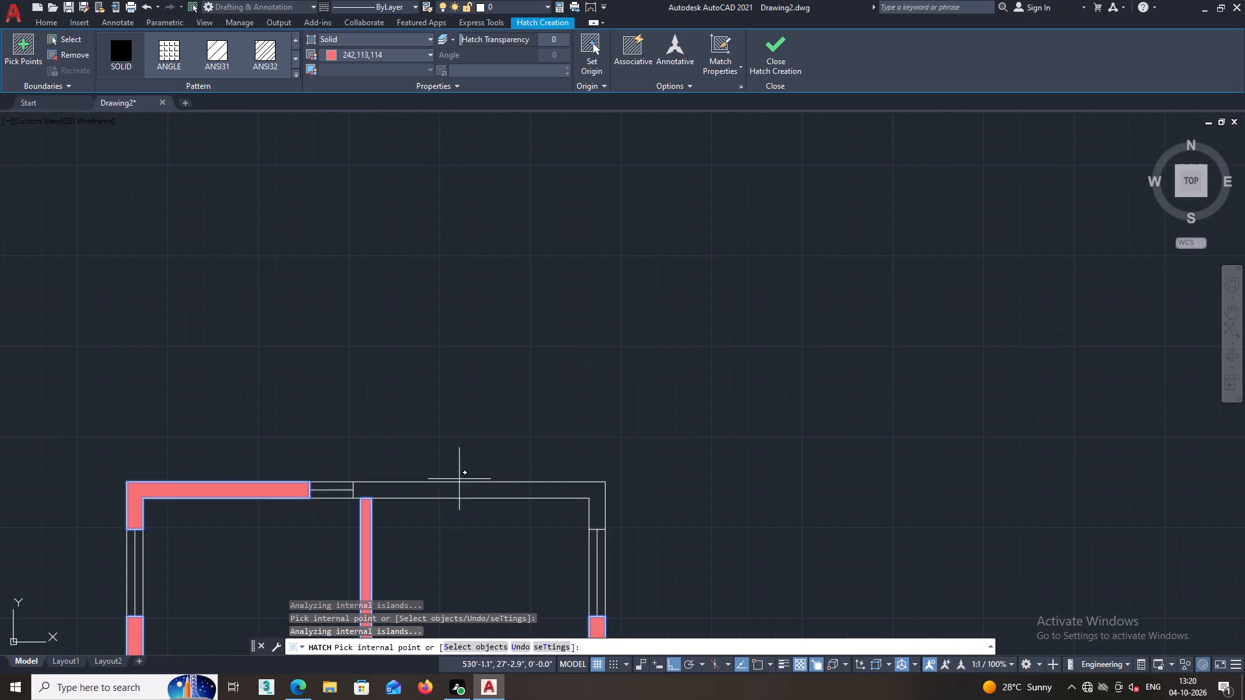
left_click(434, 490)
middle_click_drag(577, 506, 585, 344)
middle_click(613, 397)
scroll(613, 396, "down", 2)
middle_click_drag(652, 420, 648, 329)
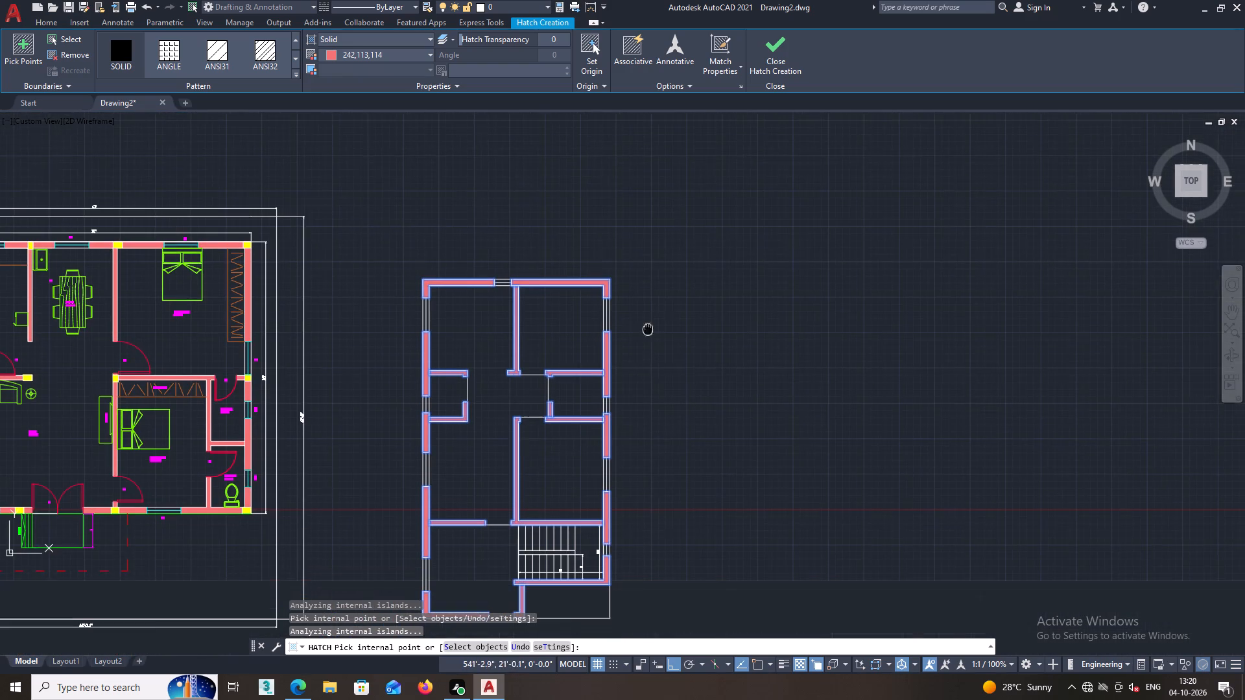
key("space")
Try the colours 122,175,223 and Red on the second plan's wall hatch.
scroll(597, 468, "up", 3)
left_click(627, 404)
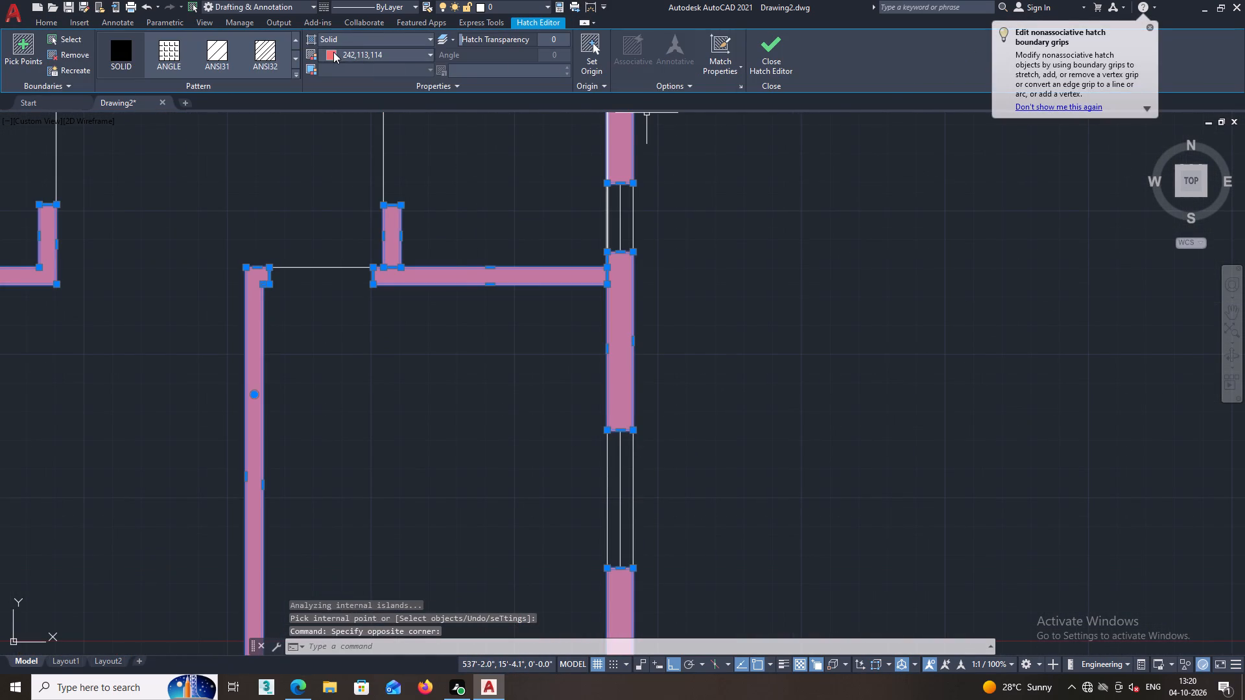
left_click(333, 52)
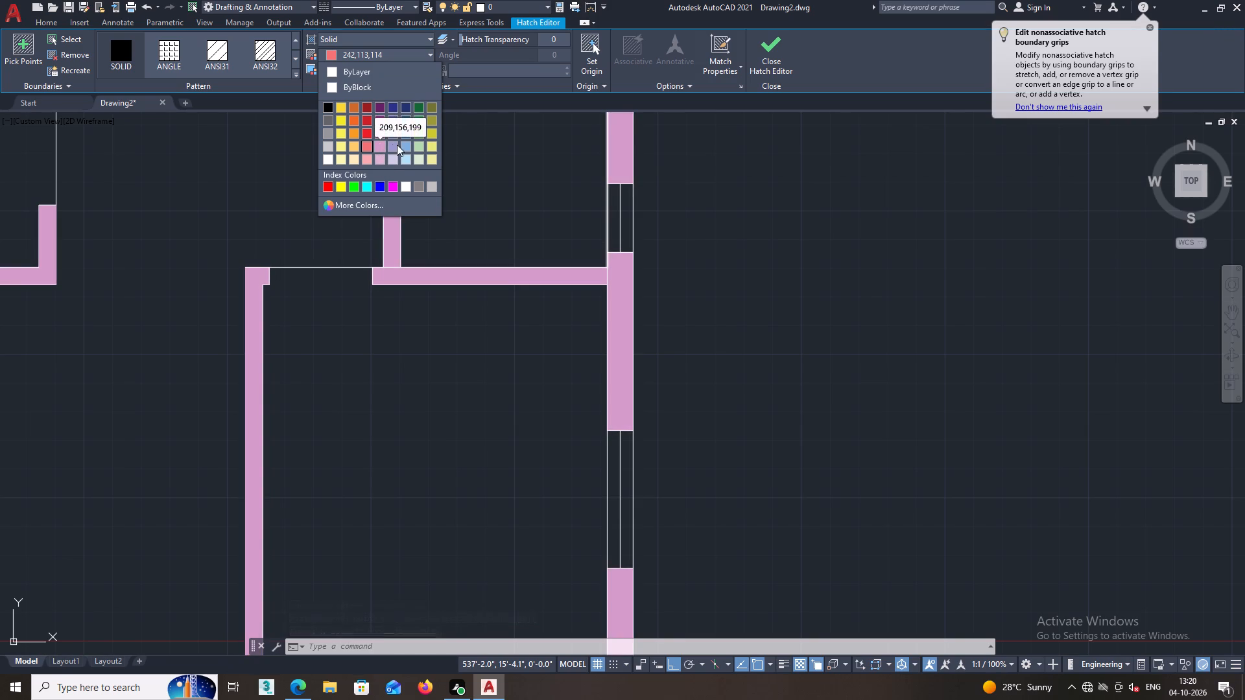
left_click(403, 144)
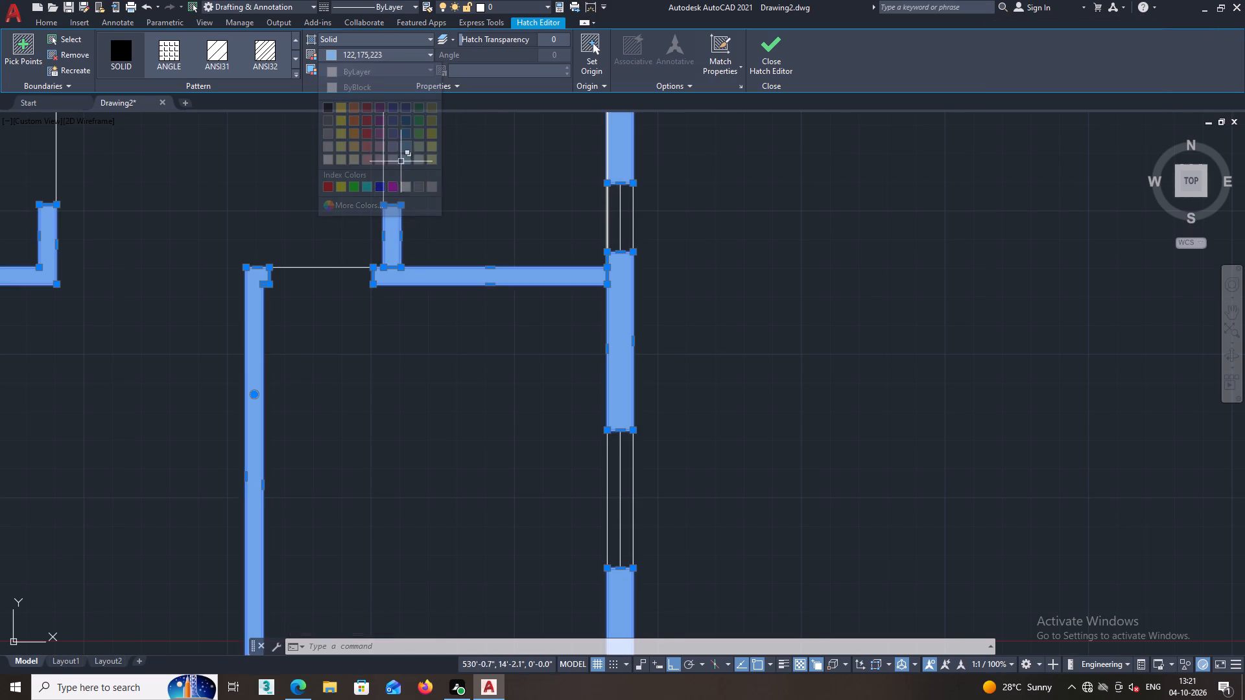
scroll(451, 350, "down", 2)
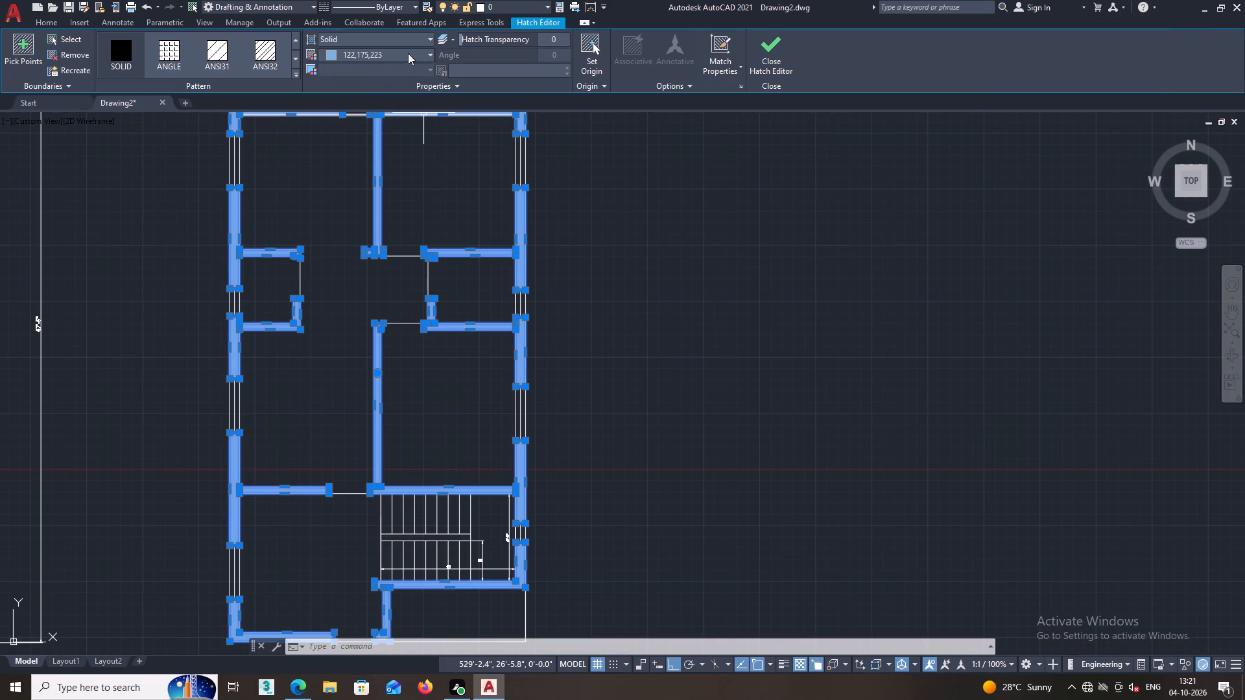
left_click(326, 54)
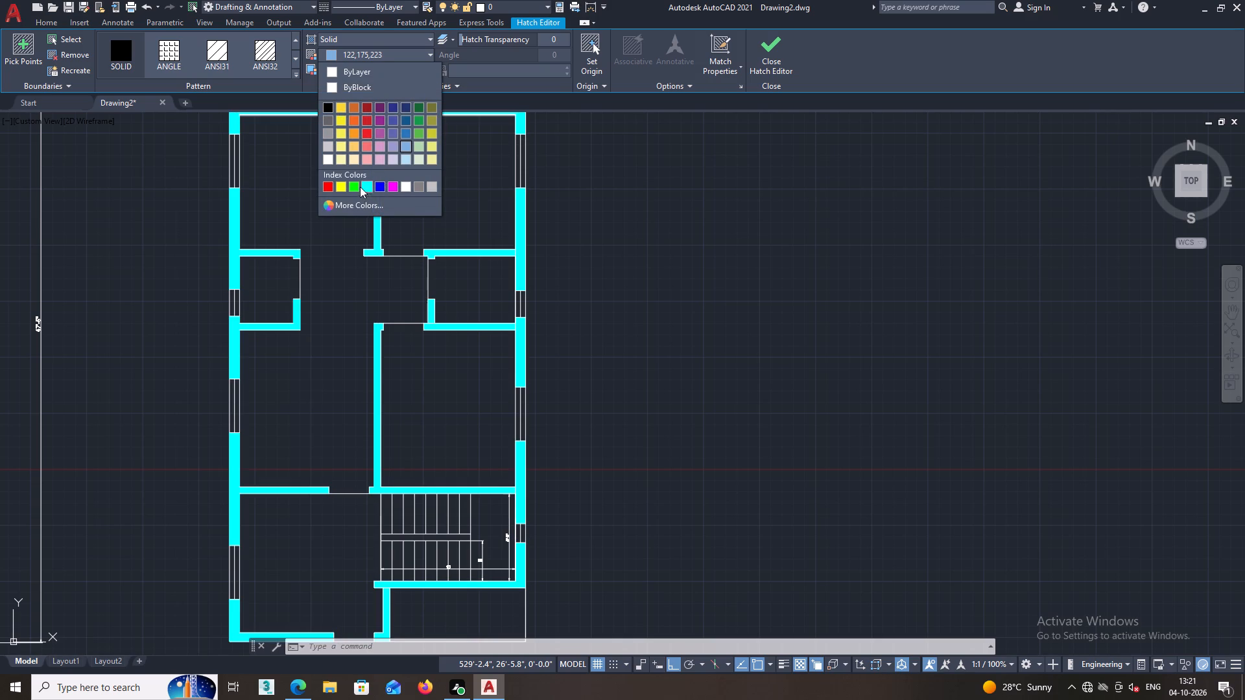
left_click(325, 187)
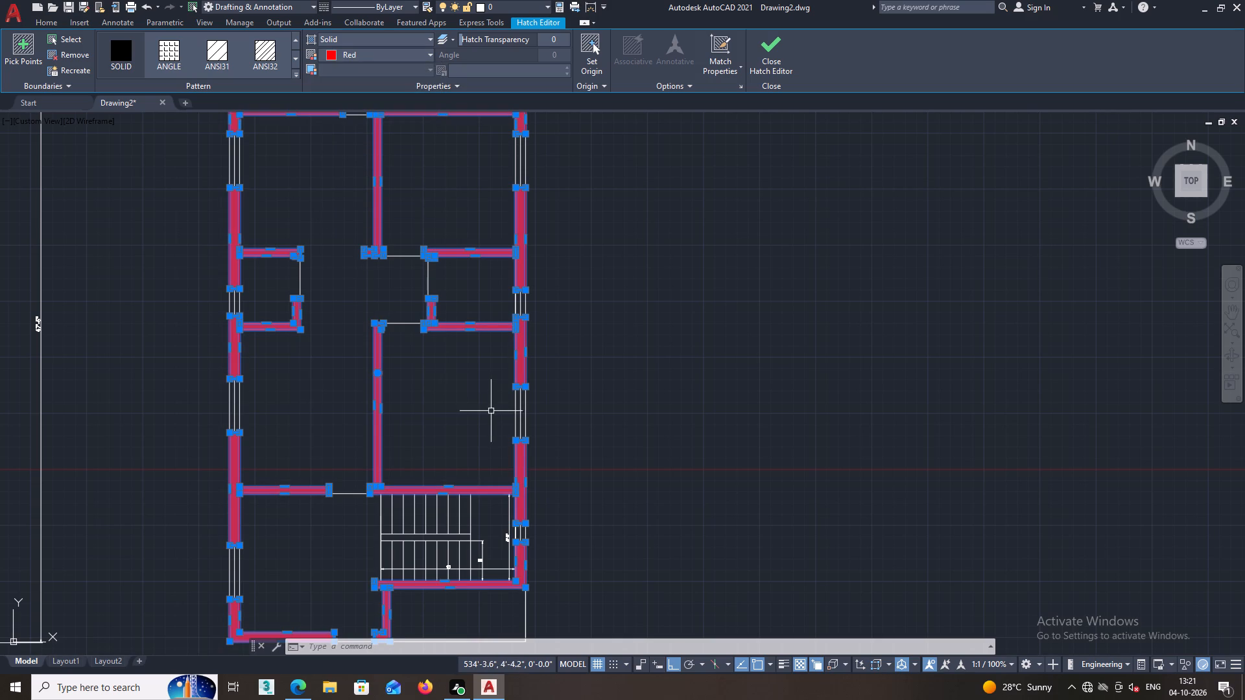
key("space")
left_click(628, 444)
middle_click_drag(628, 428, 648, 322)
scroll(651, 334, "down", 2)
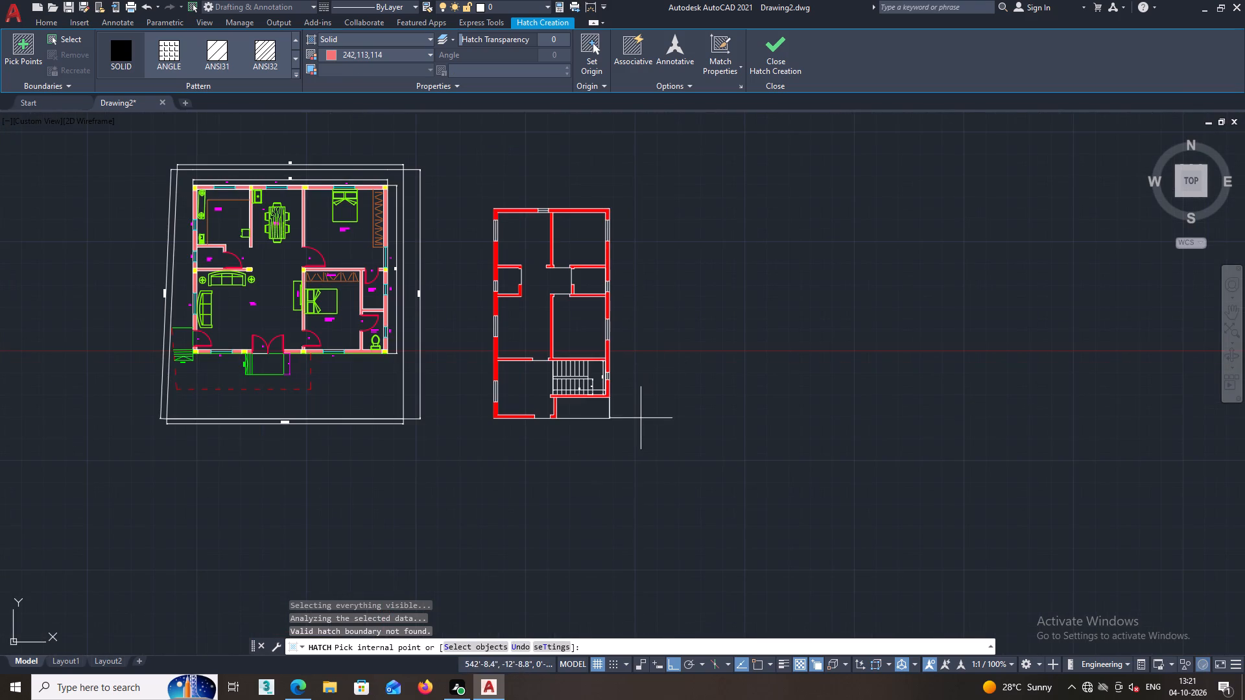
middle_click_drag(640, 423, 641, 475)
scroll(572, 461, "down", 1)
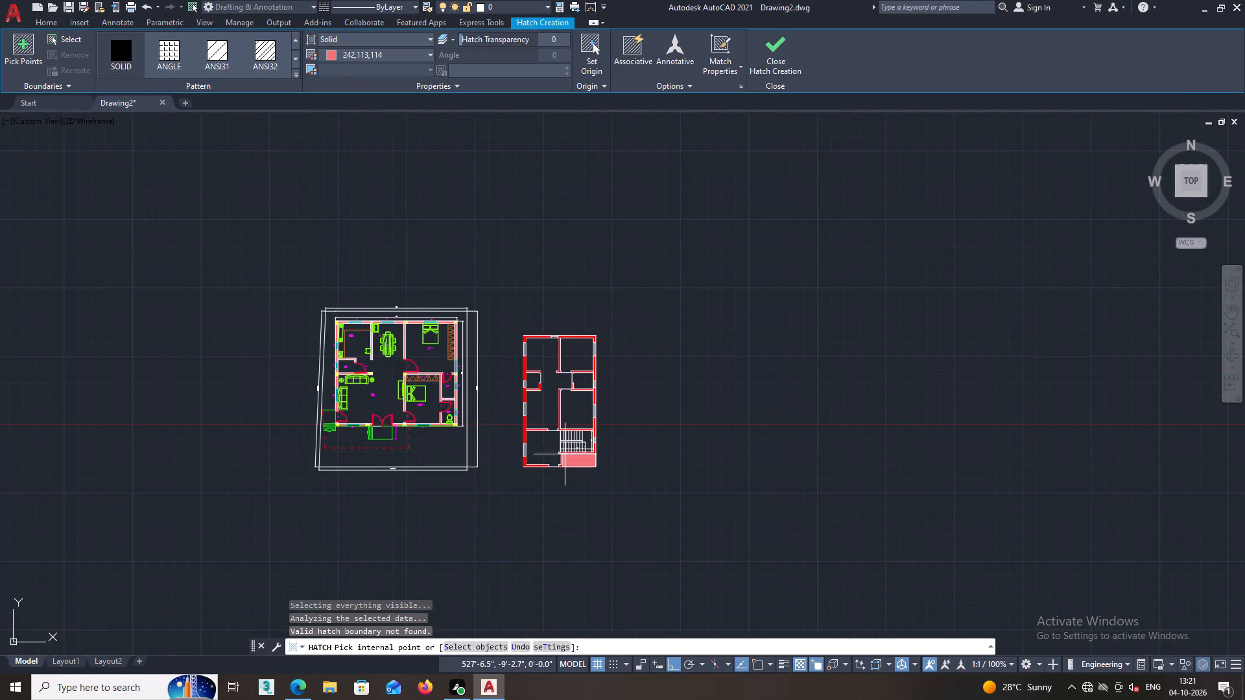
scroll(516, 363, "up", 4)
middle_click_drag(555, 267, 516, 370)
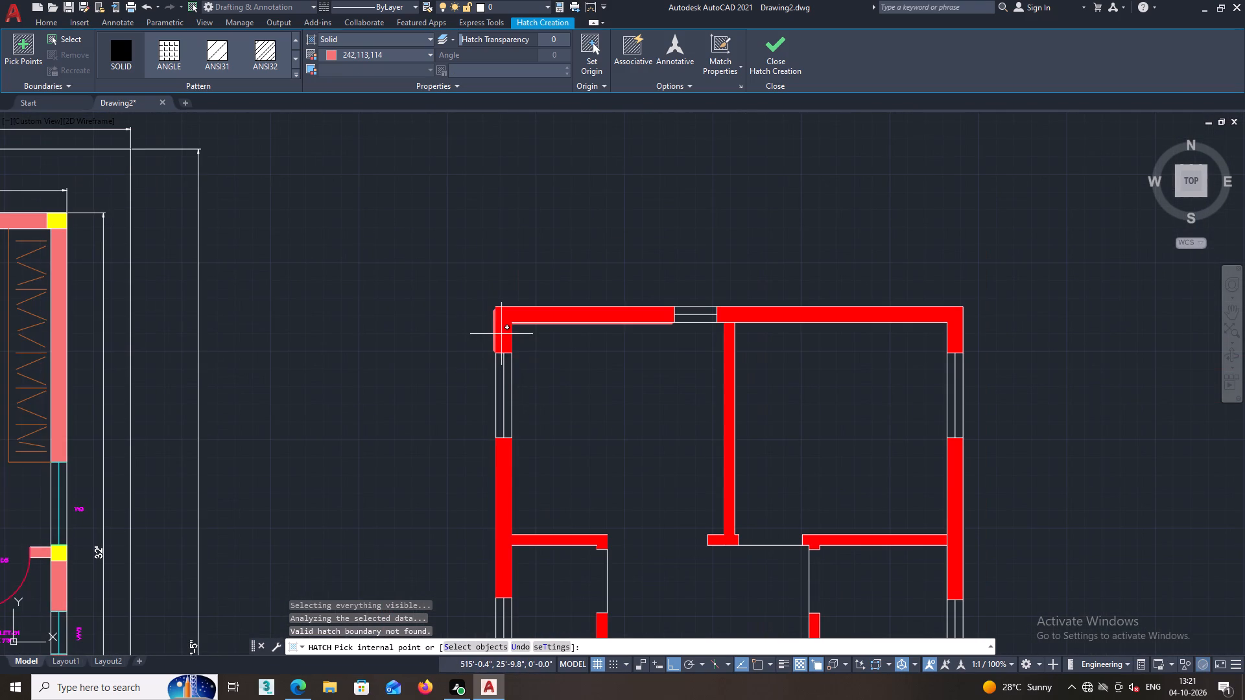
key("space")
Change the second plan's wall hatch colour to 175,217,170.
left_click(506, 329)
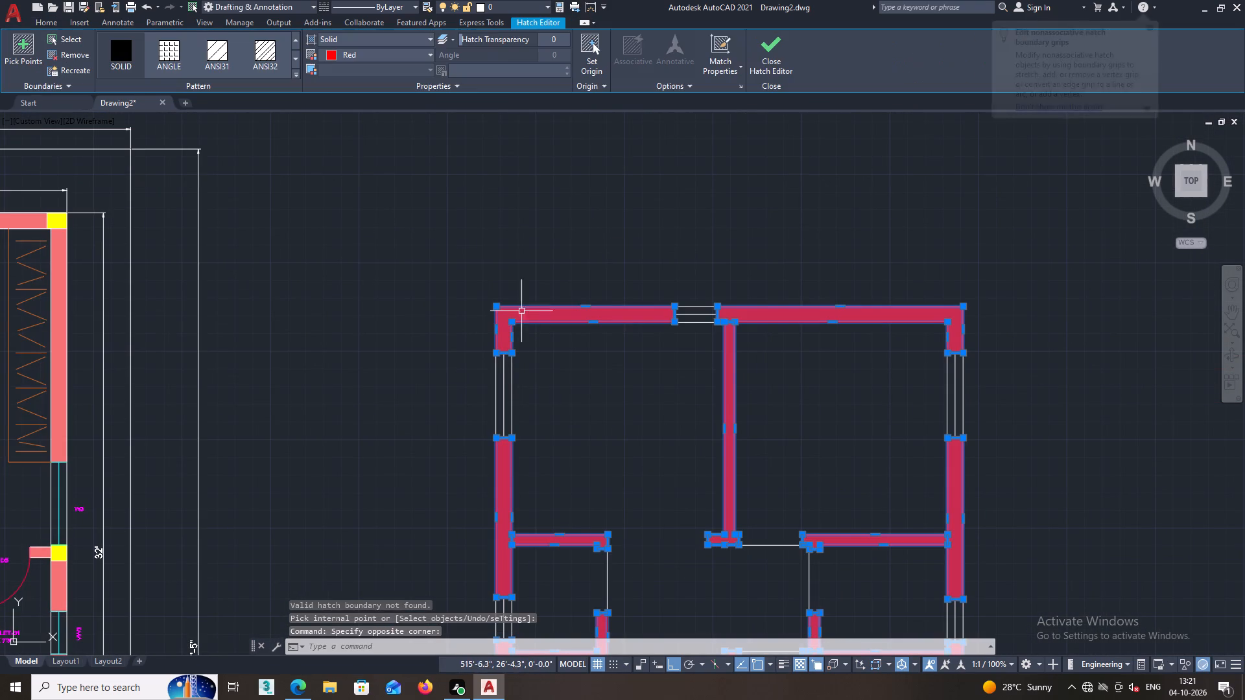
left_click(431, 51)
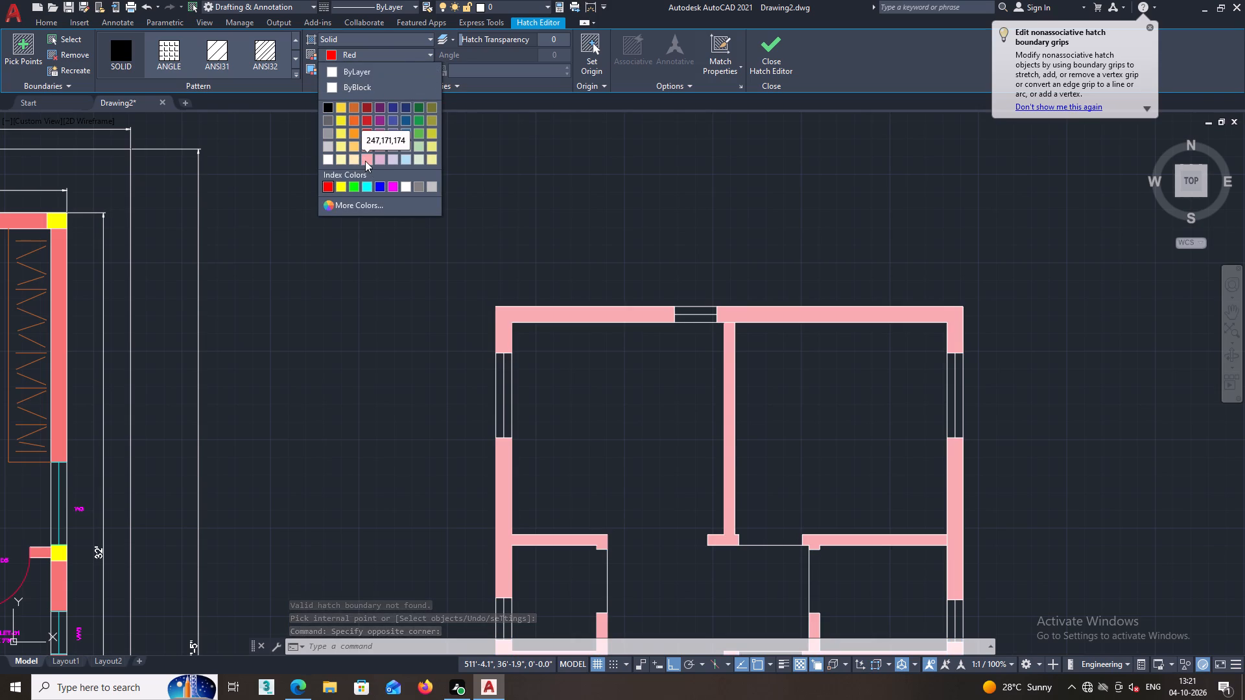
left_click(415, 143)
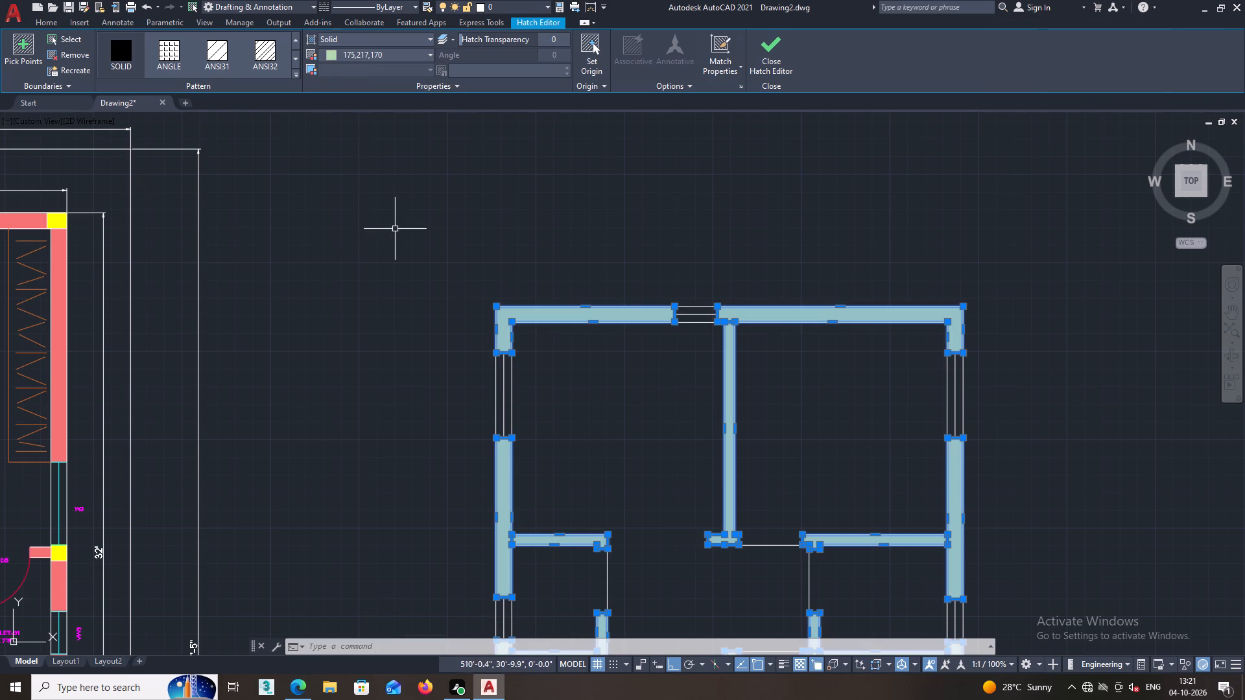
scroll(483, 316, "down", 1)
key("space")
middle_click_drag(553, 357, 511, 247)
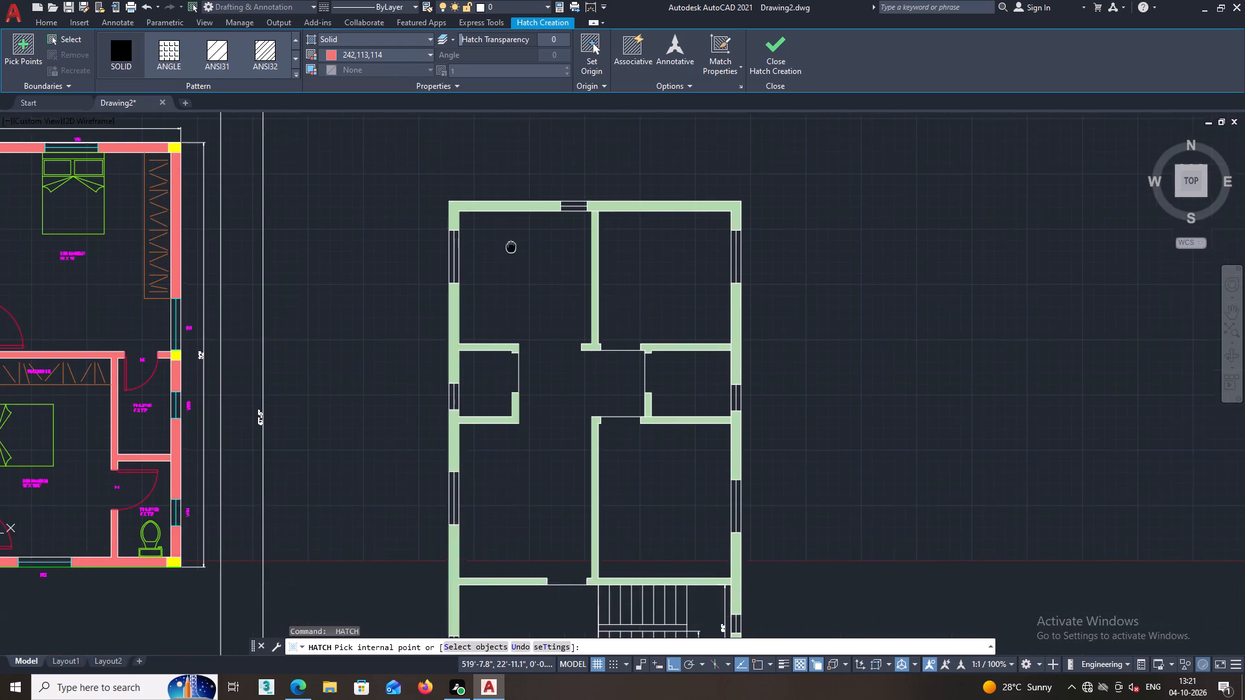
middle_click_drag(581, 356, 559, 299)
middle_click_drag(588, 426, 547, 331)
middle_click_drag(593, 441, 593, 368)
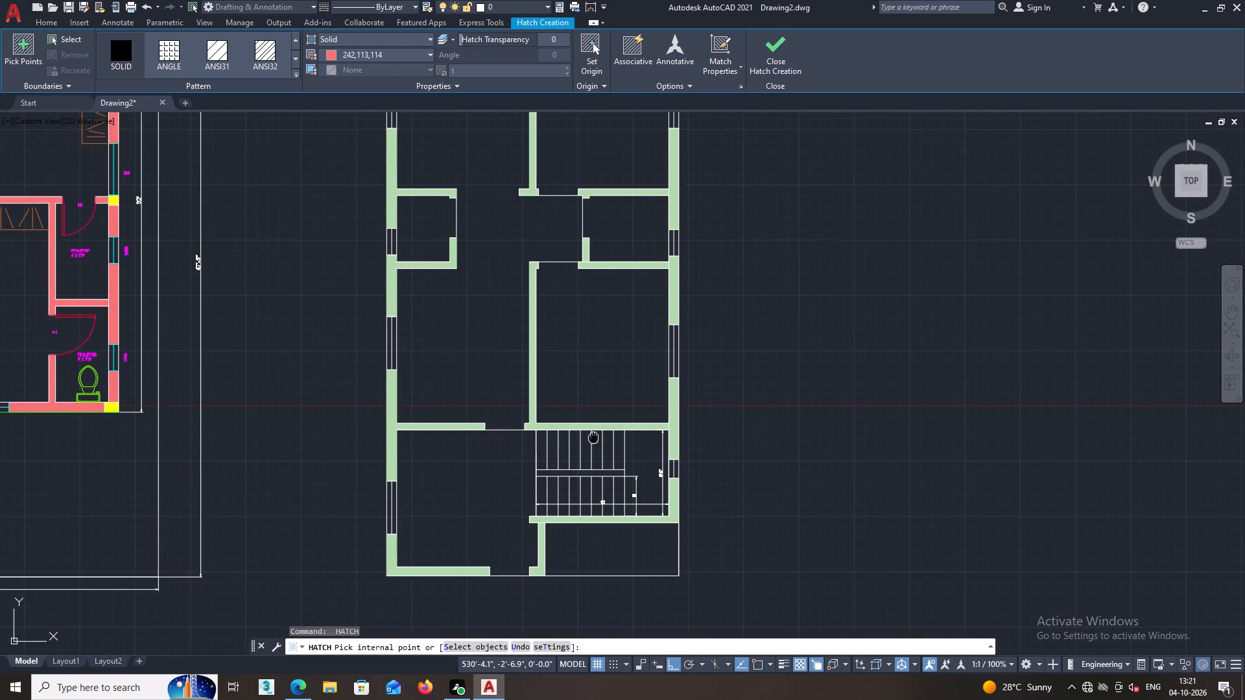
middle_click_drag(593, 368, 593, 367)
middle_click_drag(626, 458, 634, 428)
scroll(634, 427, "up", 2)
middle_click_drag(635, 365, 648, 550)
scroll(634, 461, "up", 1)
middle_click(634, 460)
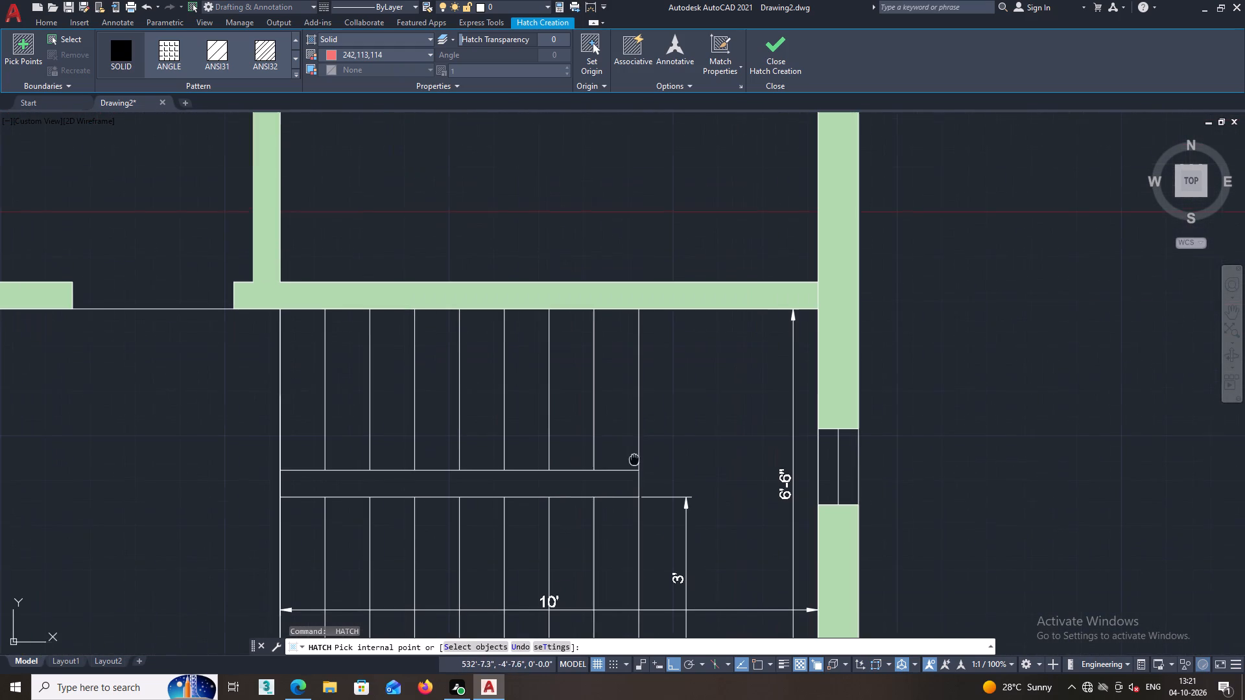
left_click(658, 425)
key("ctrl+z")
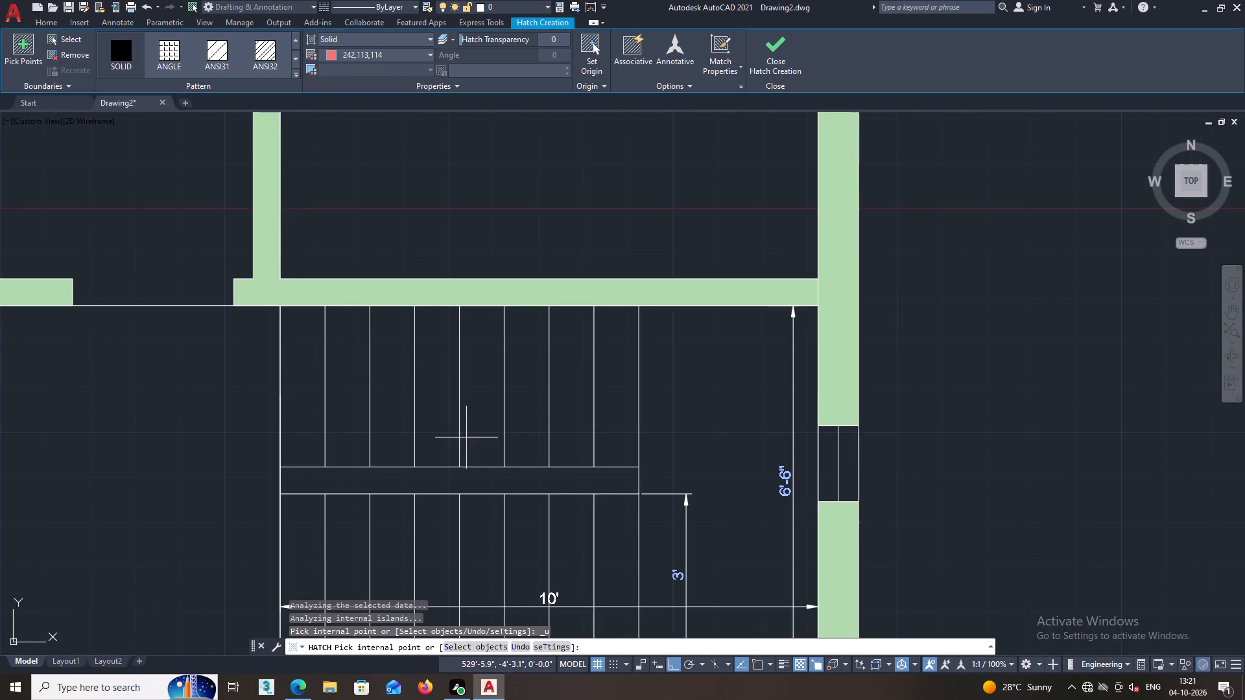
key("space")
Change the colour of the staircase's northern flight lines and the 10' dimension crossing the stairs to red.
left_click(678, 427)
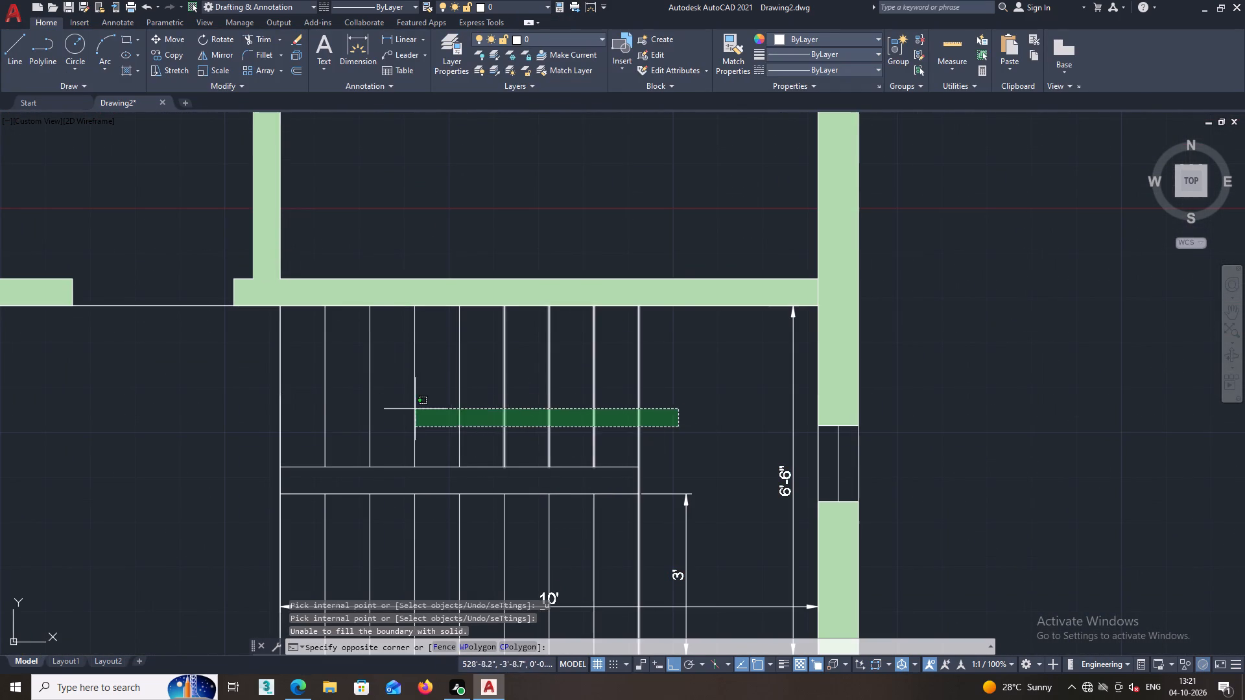
left_click(272, 397)
scroll(412, 420, "down", 2)
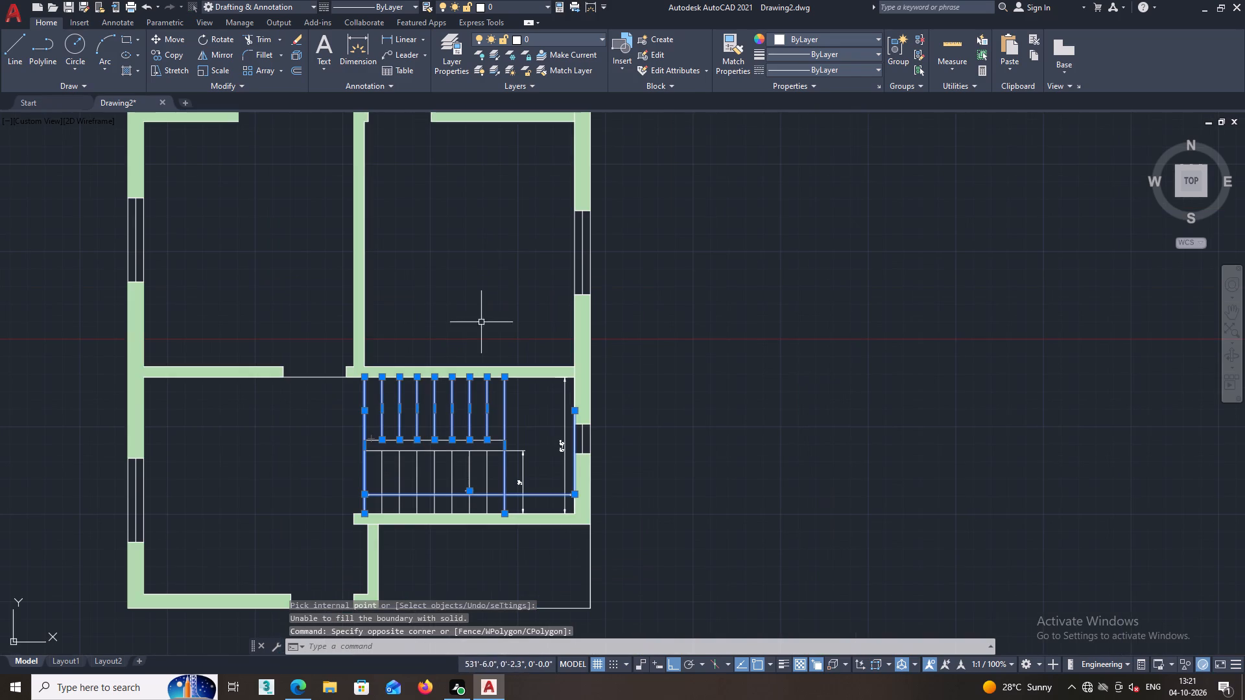
left_click(784, 41)
left_click(772, 170)
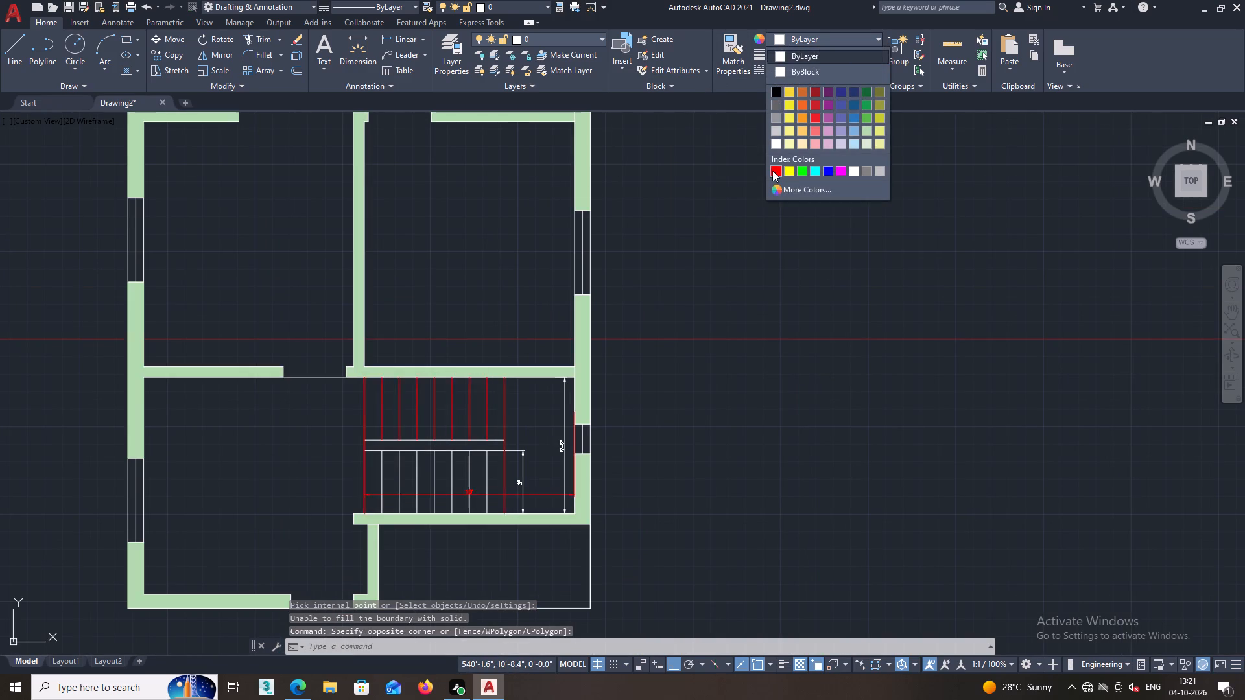
key("space")
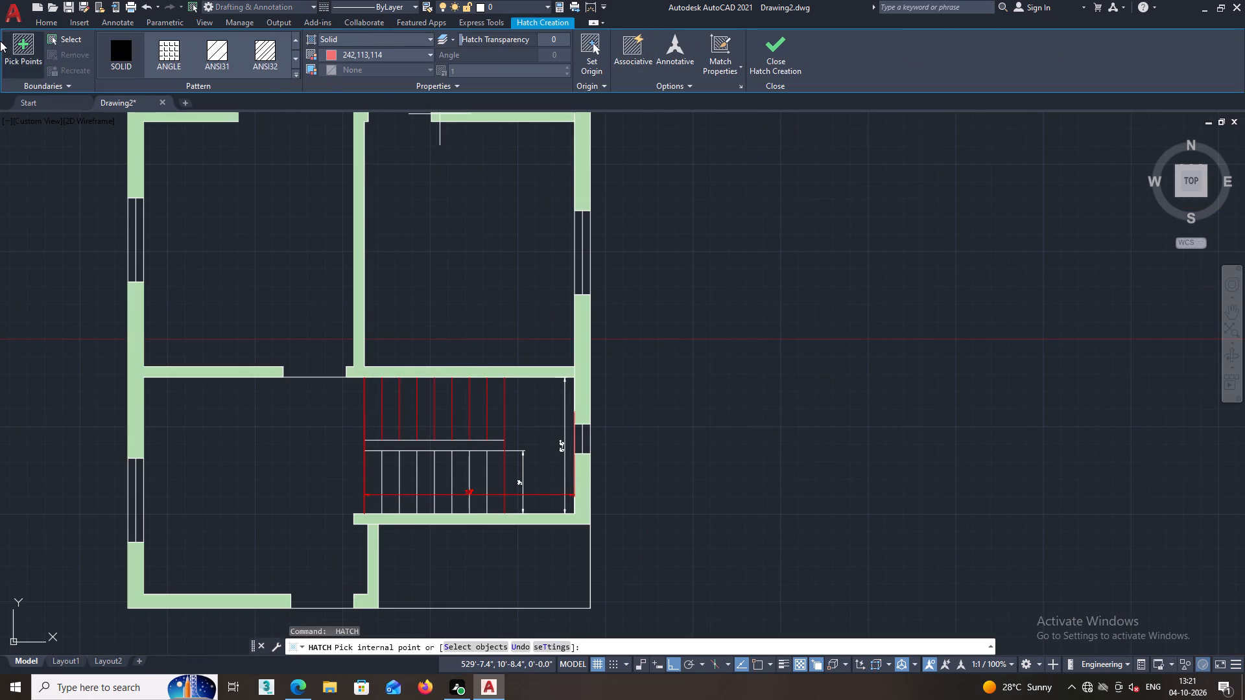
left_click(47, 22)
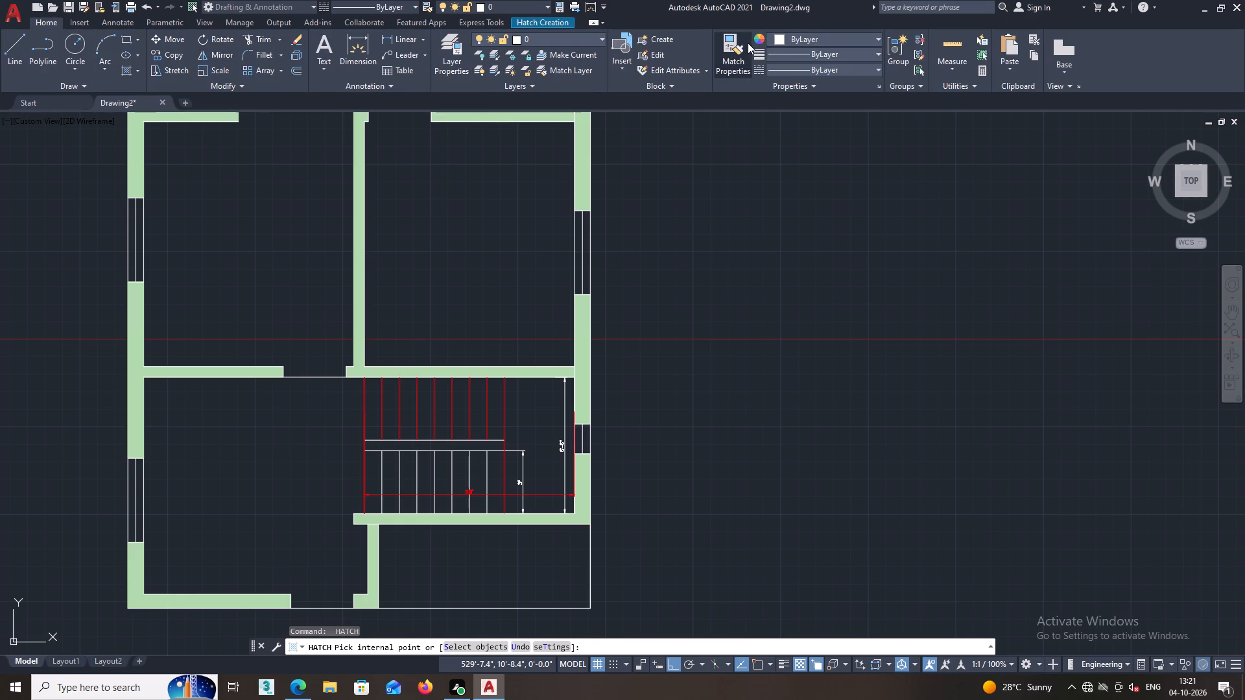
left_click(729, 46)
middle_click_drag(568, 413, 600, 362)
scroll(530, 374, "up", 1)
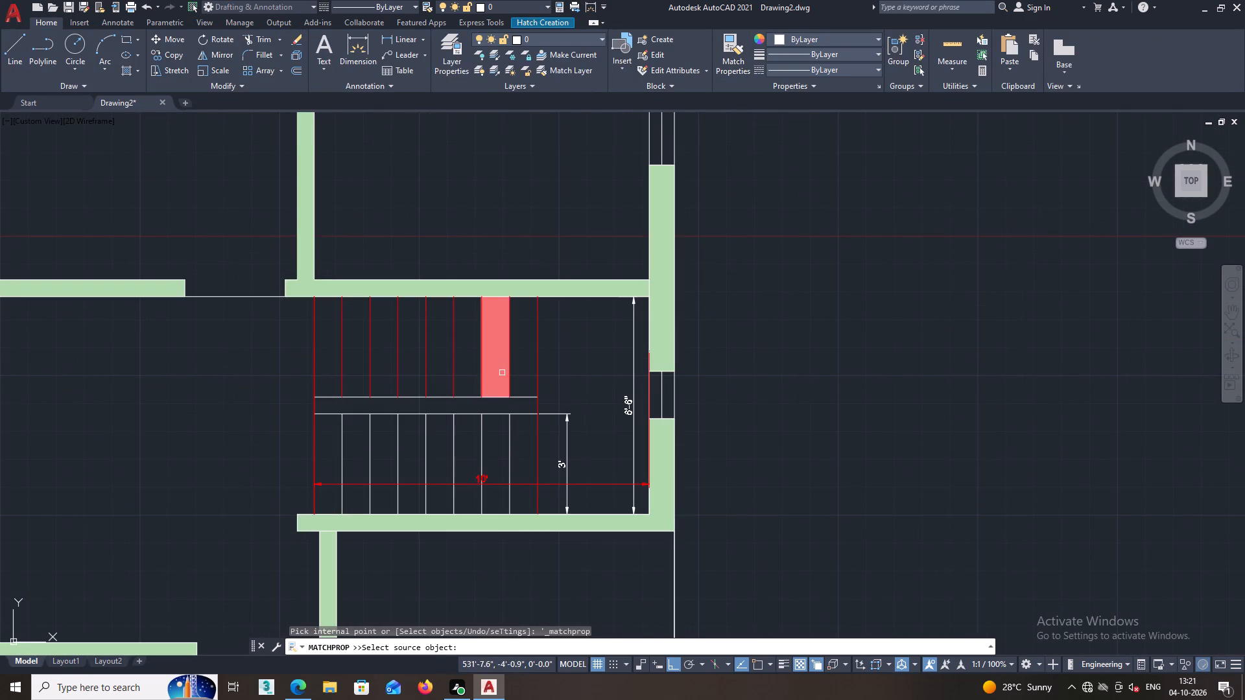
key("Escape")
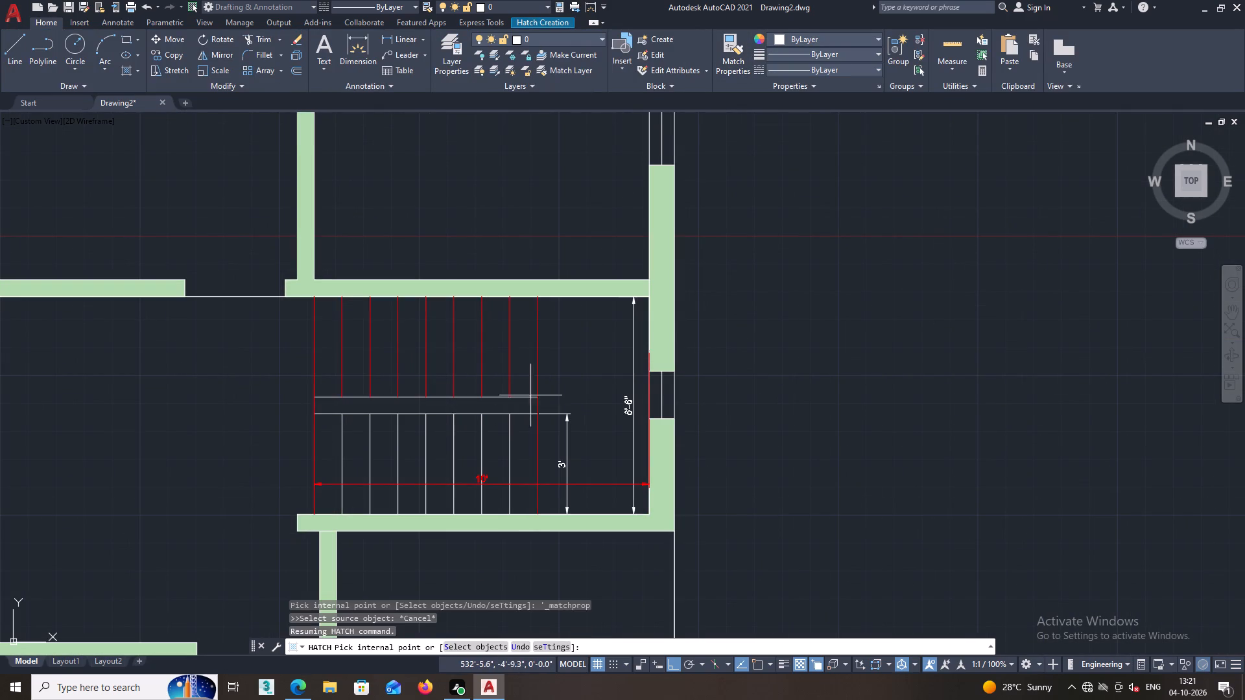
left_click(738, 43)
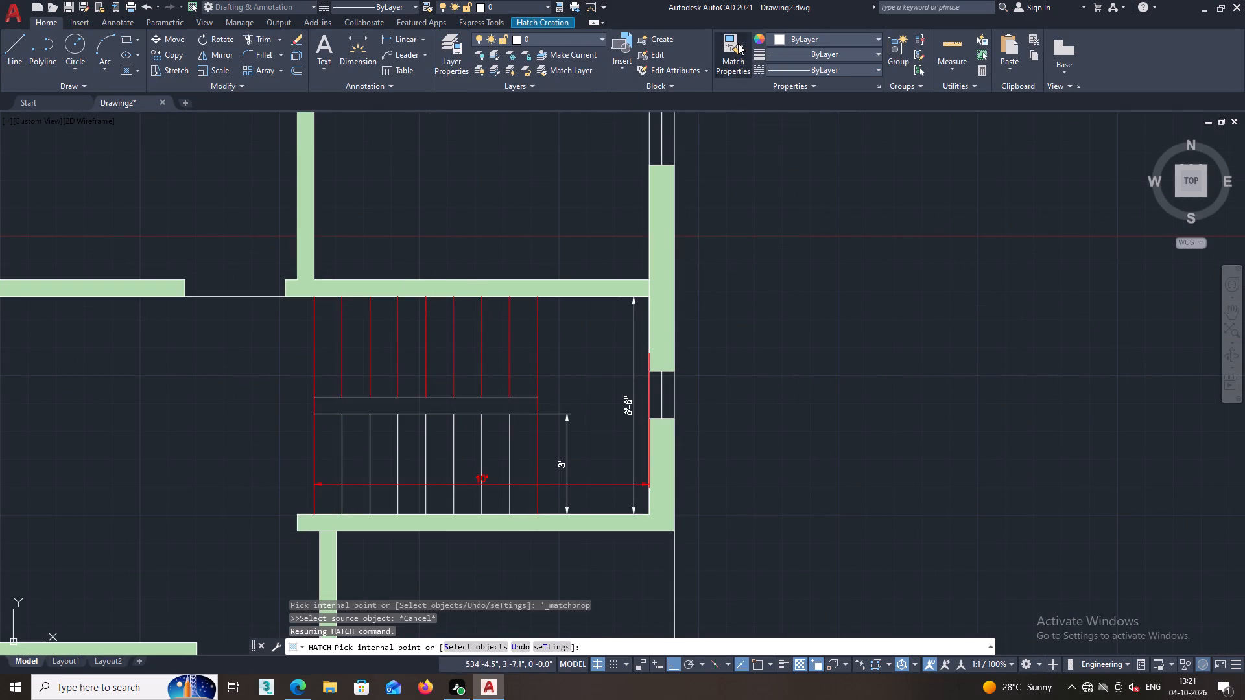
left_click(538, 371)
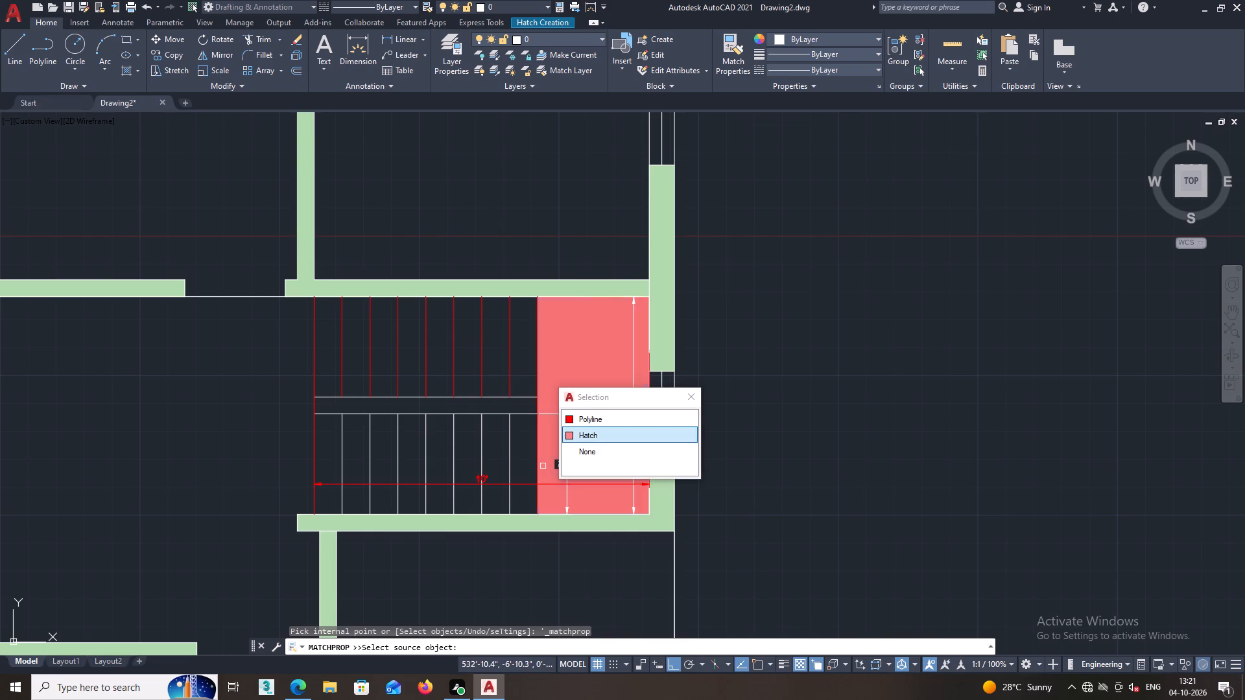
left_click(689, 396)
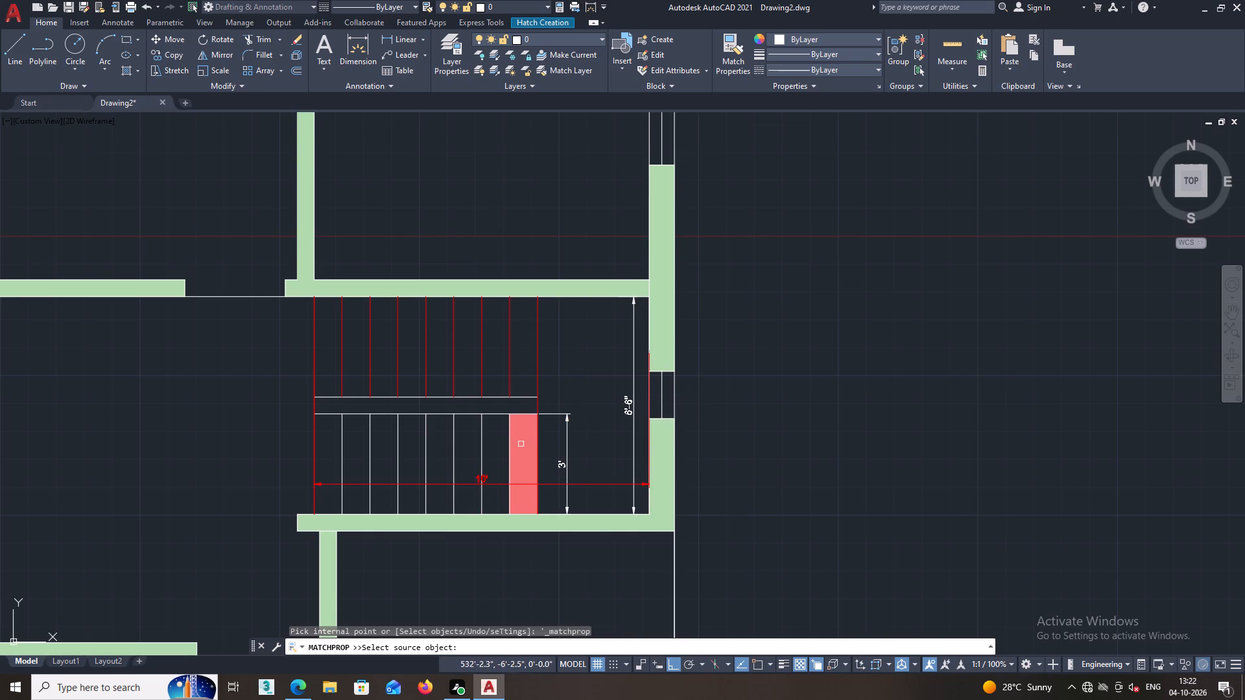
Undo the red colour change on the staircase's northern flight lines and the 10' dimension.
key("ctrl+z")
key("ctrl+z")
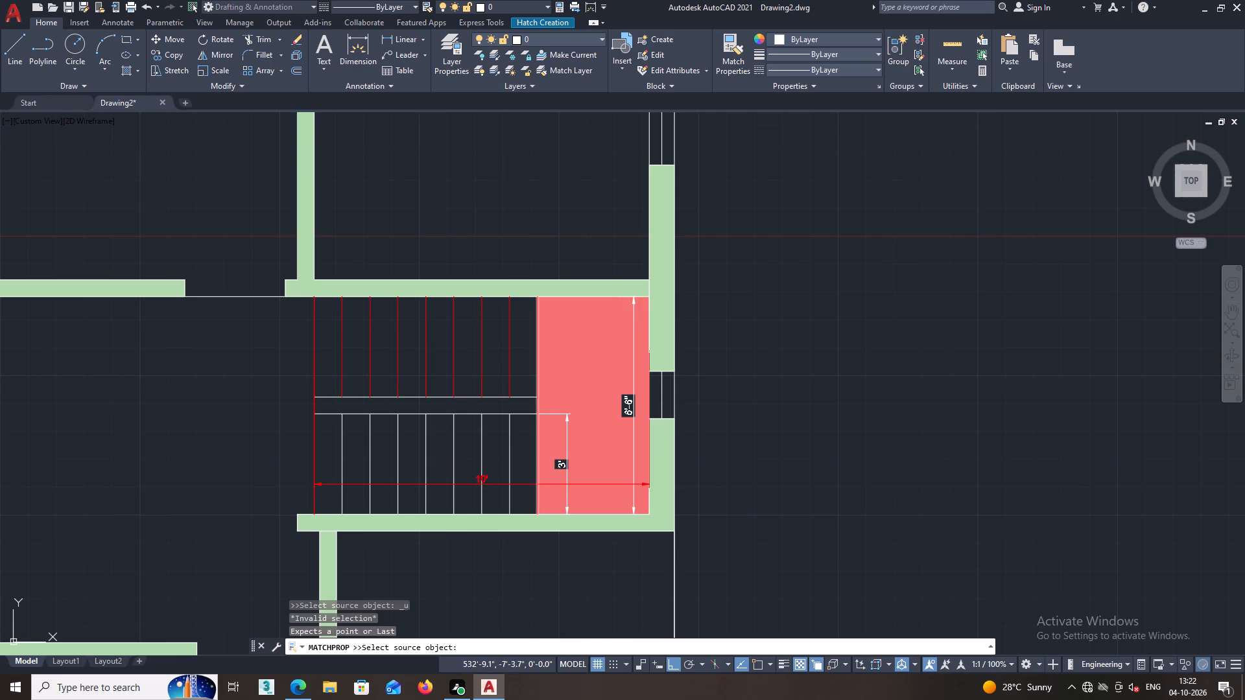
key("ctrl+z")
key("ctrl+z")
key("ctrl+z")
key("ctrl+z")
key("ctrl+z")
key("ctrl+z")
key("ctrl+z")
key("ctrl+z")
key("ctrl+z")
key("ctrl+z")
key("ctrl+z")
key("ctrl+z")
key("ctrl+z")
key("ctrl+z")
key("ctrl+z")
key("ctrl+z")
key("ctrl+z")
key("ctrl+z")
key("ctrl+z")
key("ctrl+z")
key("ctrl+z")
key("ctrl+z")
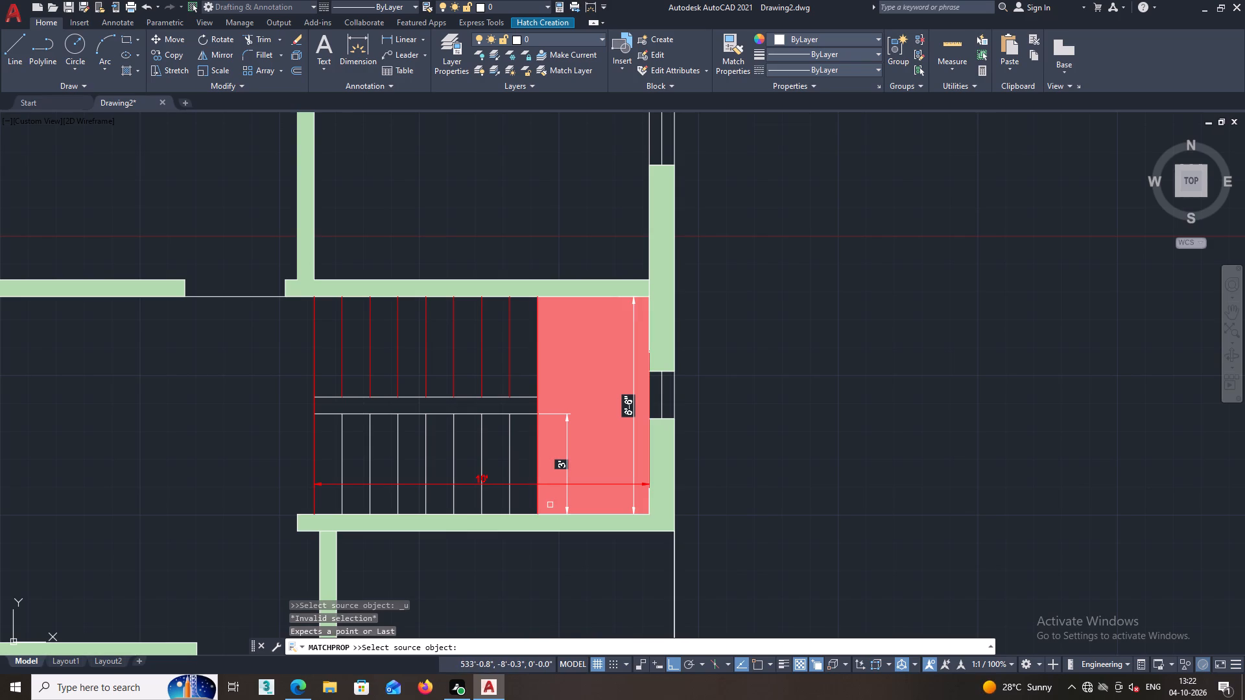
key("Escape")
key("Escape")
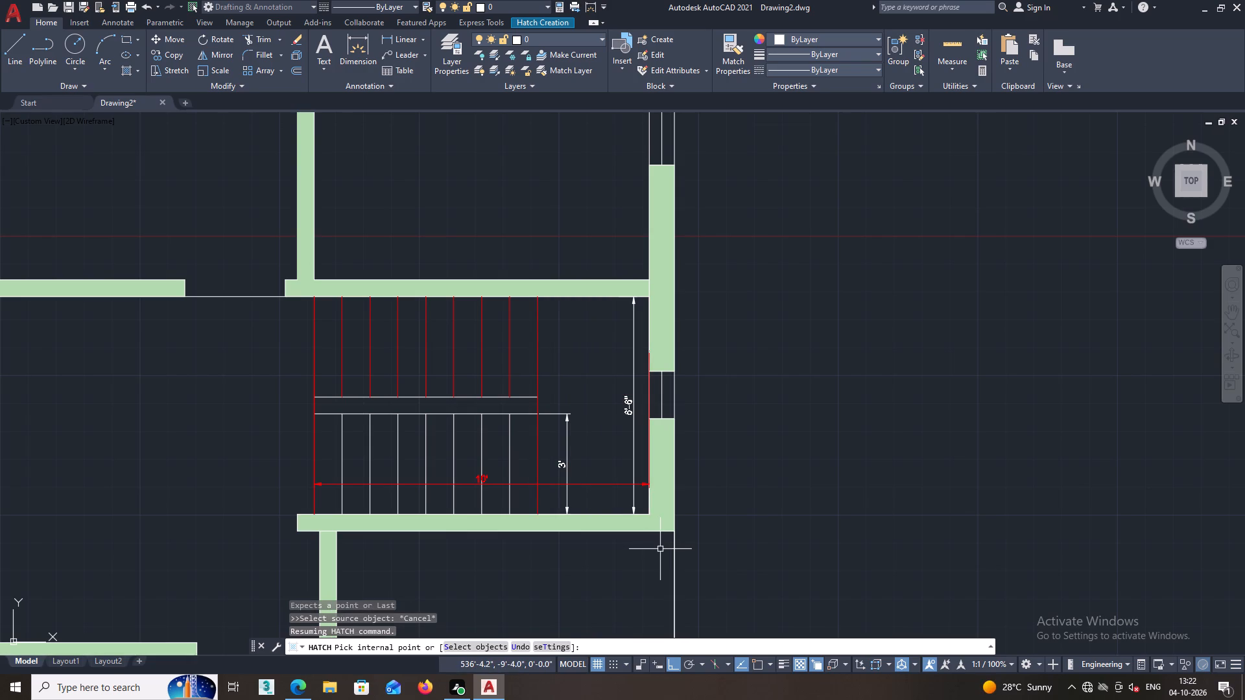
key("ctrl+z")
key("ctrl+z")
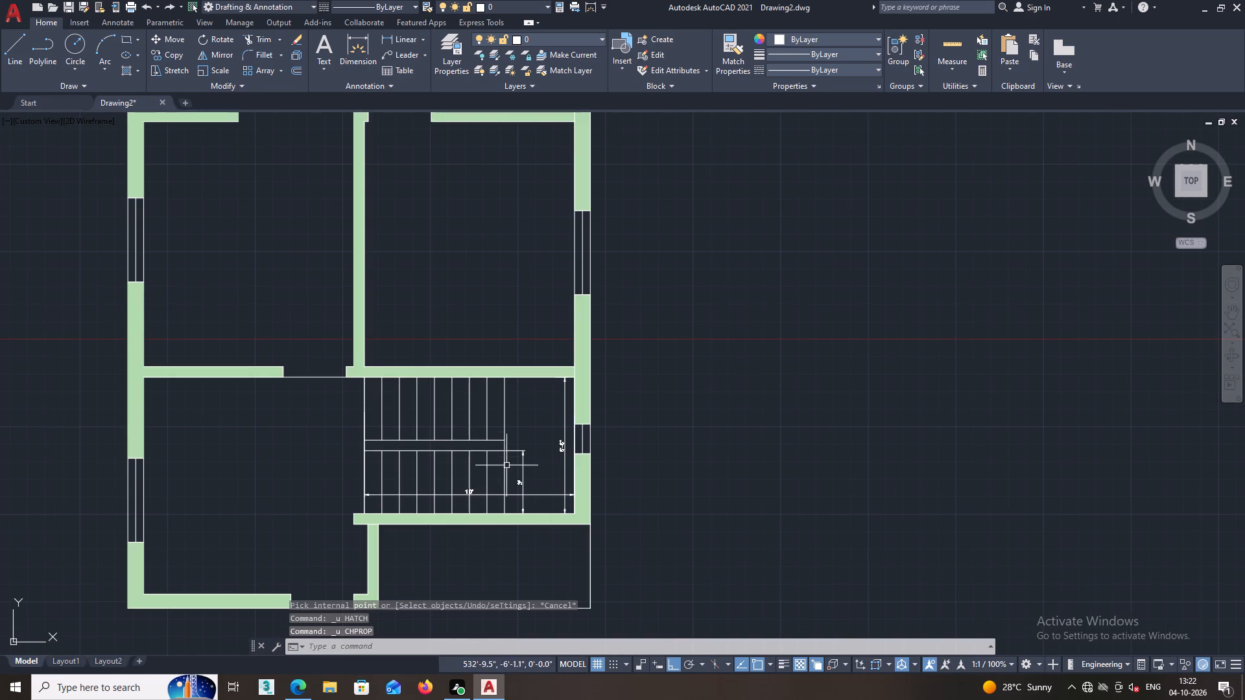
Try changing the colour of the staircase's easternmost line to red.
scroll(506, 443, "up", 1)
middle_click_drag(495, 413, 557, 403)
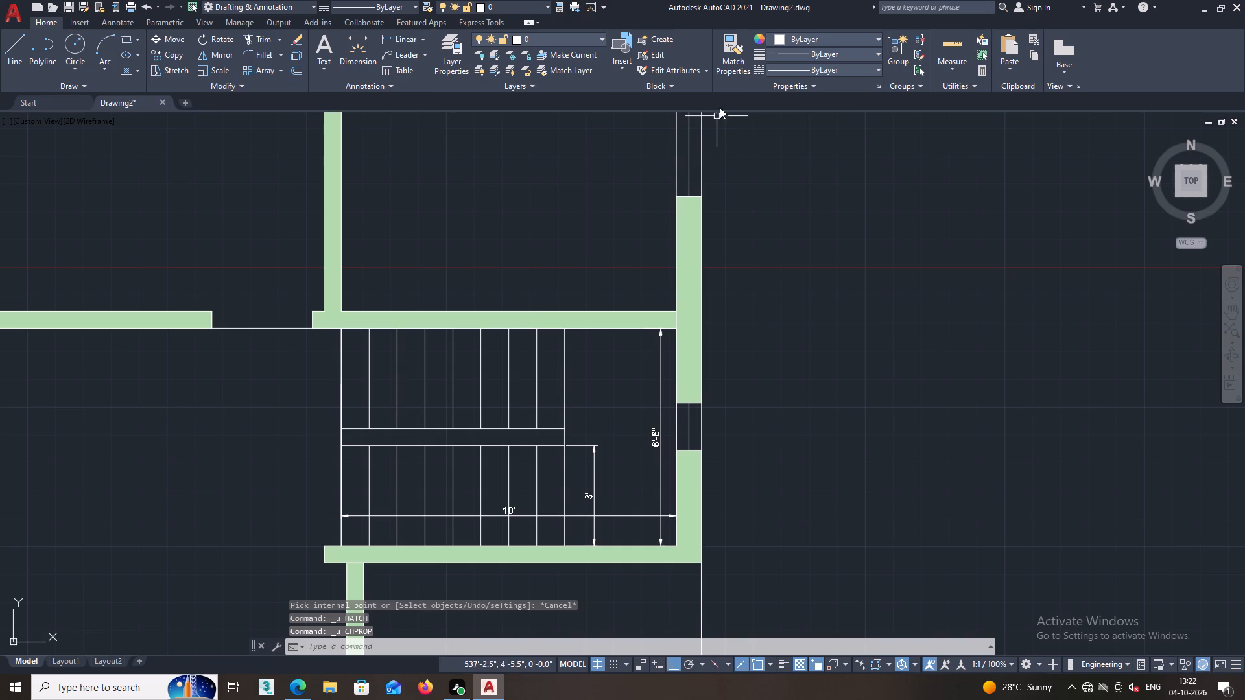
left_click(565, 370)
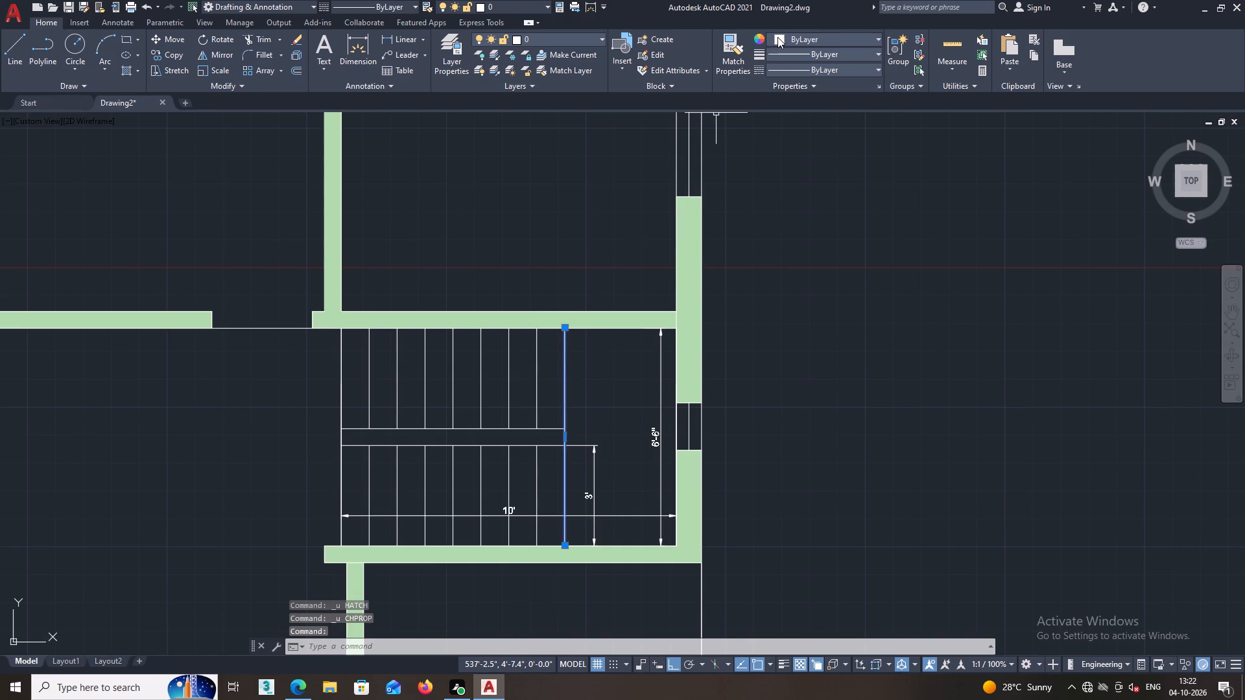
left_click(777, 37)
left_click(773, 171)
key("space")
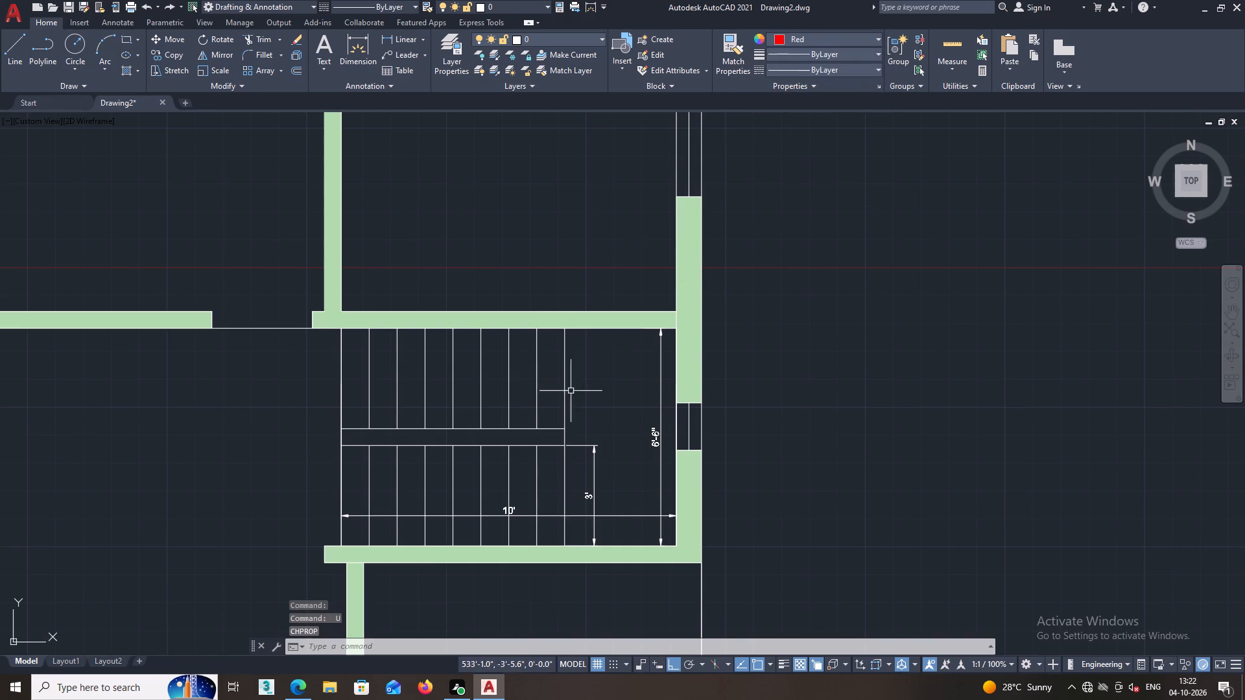
Change the colour of the staircase's easternmost line to red.
left_click(565, 386)
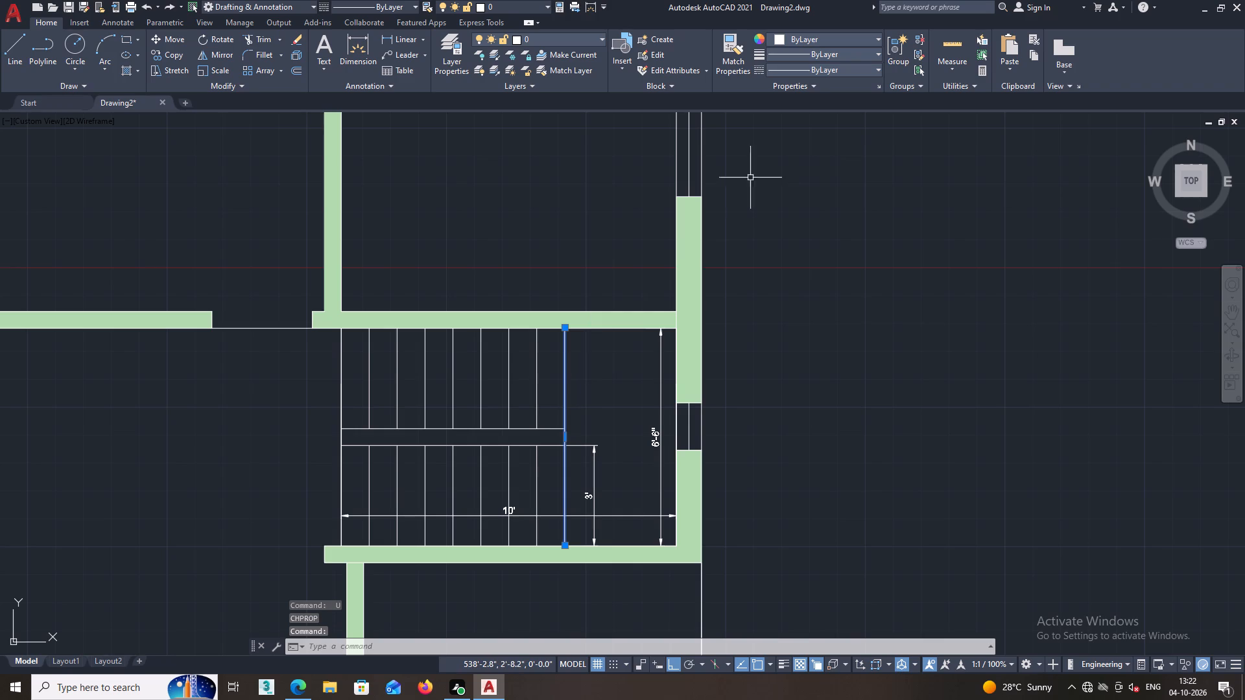
left_click(786, 38)
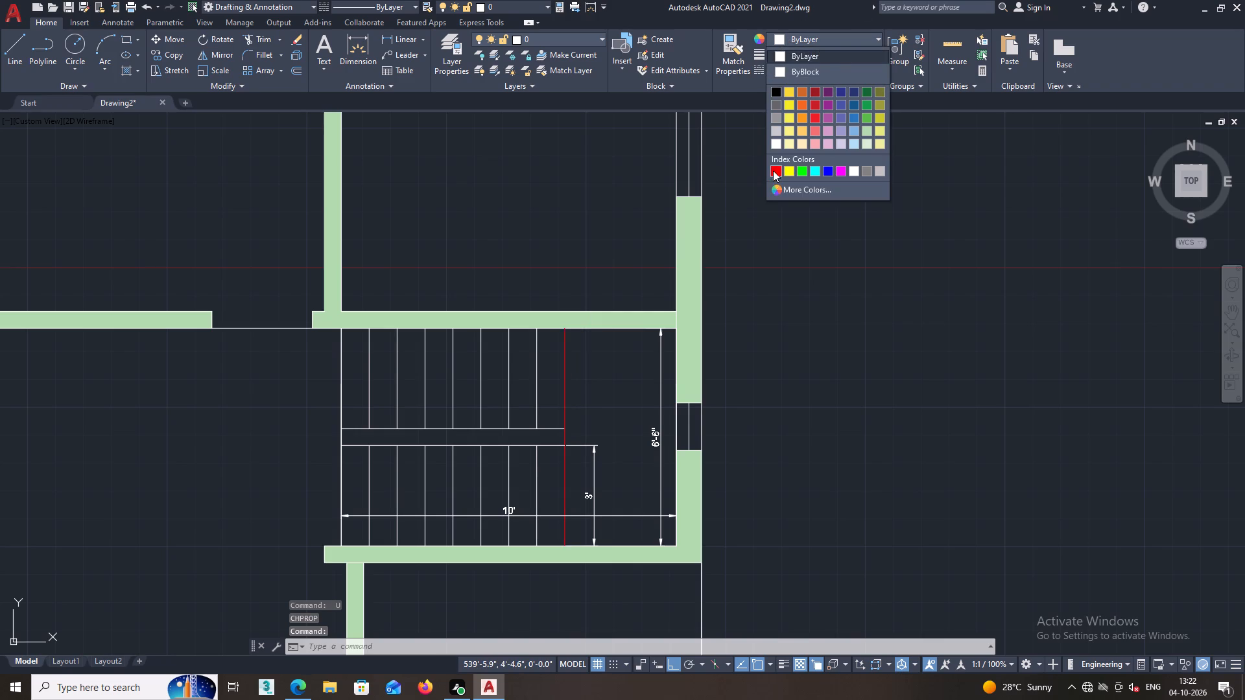
left_click(773, 170)
left_click(610, 383)
triple_click(609, 384)
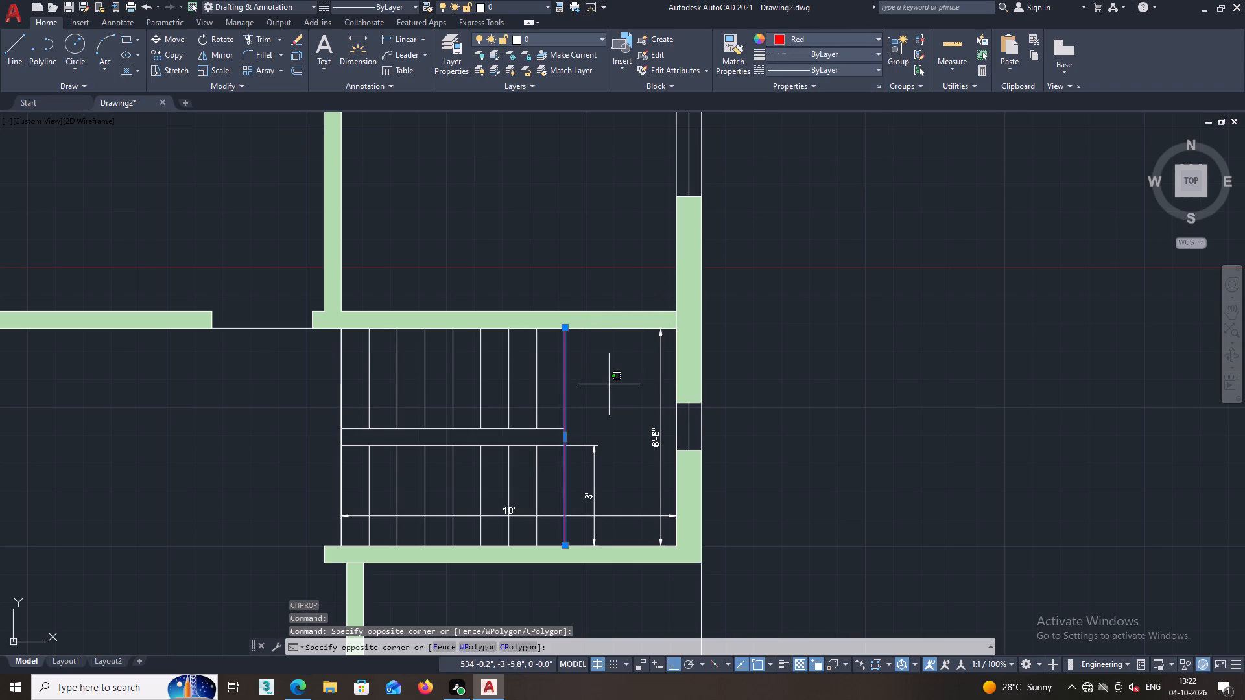
key("Escape")
key("Escape")
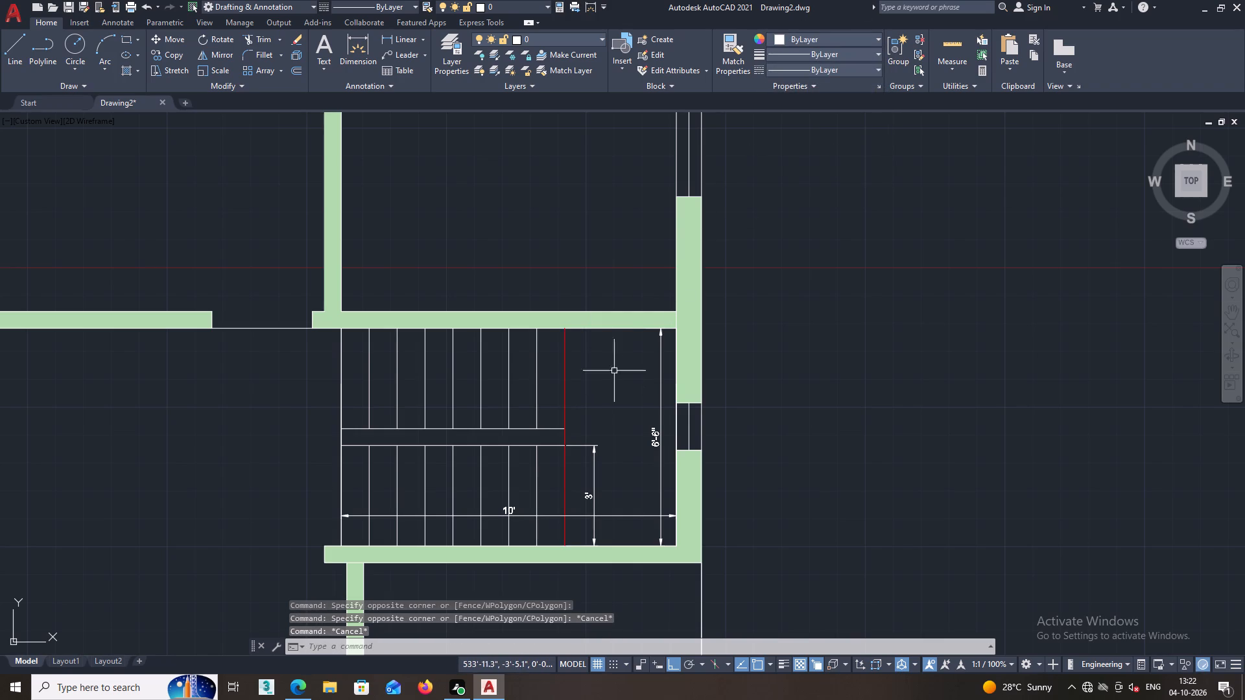
Match the red line's properties onto all remaining lines of both stair flights, the two lines between them and the 10' dimension.
left_click(731, 47)
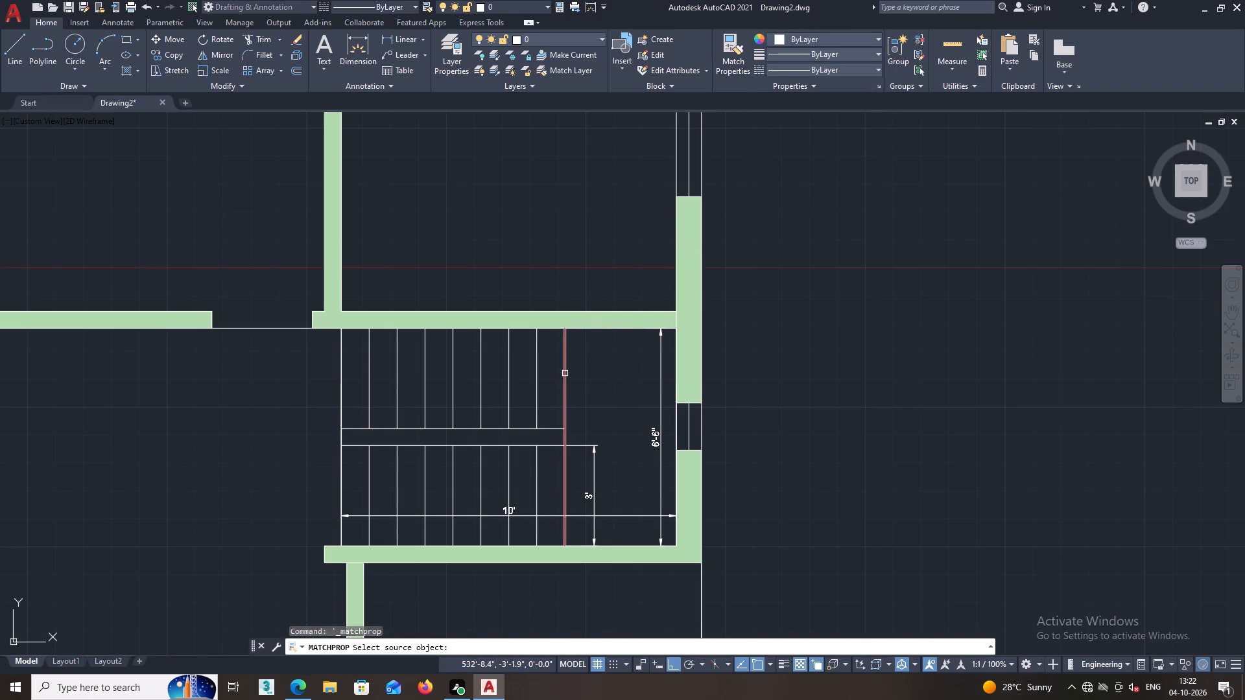
left_click(565, 373)
left_click(579, 368)
left_click(336, 383)
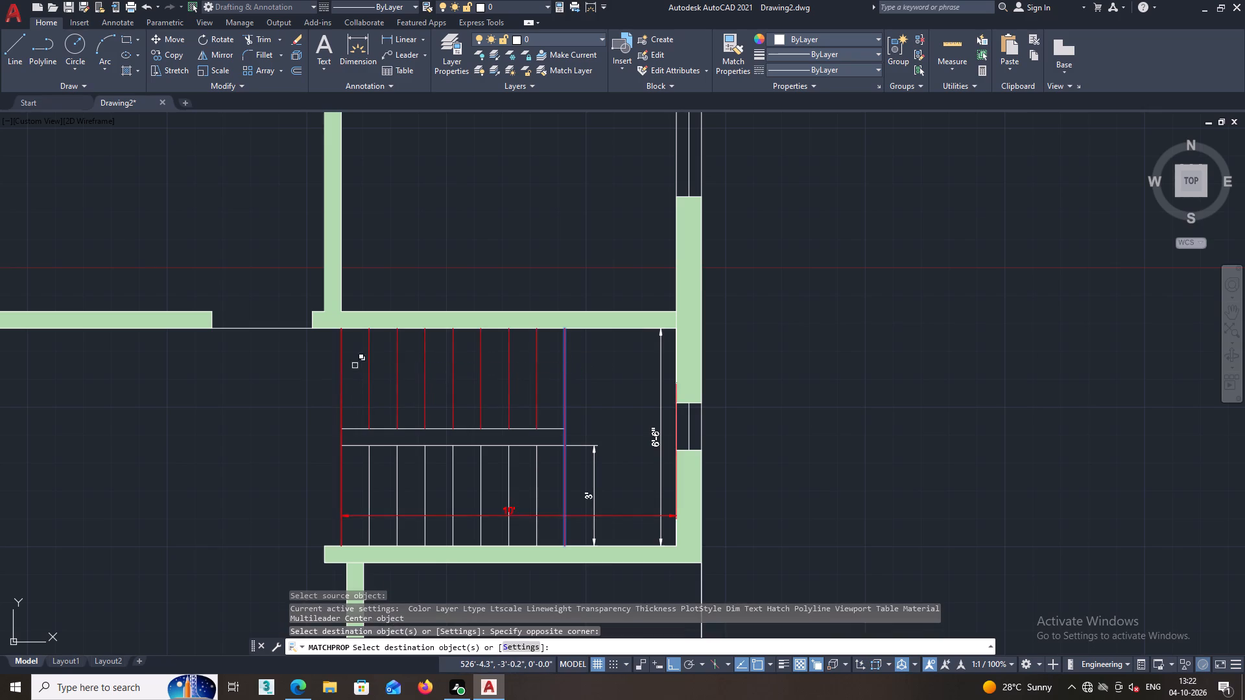
middle_click_drag(357, 362, 413, 293)
scroll(628, 437, "up", 2)
left_click(628, 433)
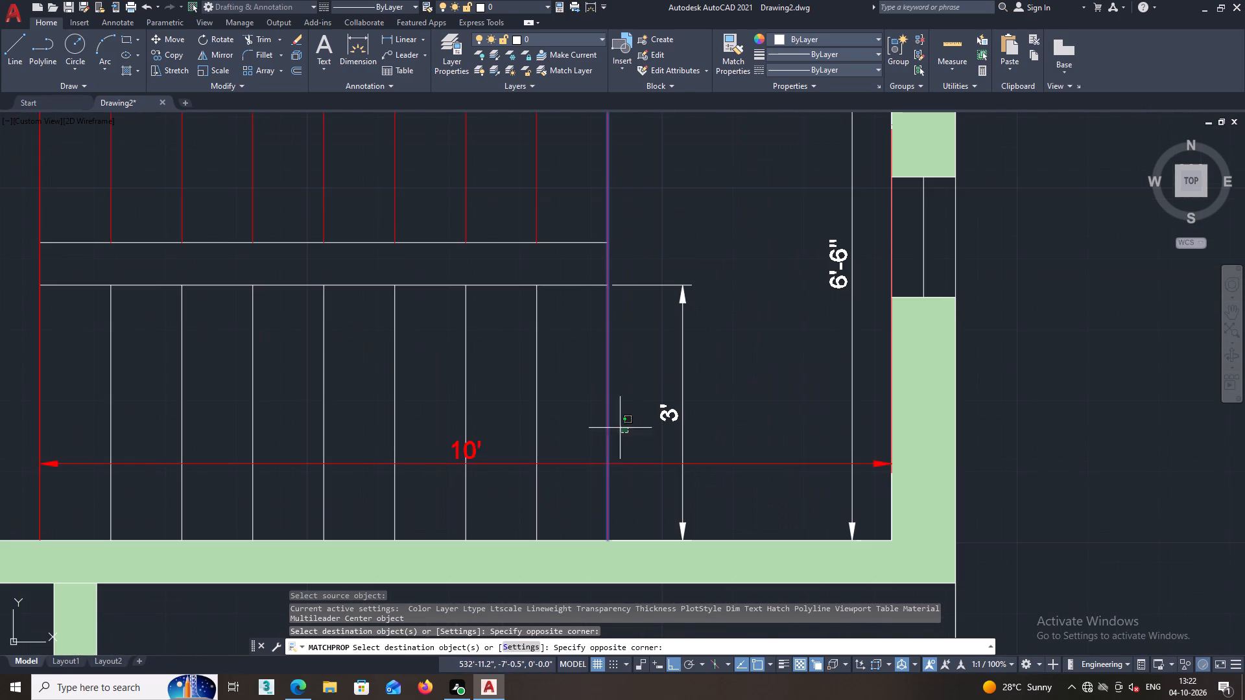
left_click(466, 310)
middle_click_drag(493, 310, 674, 338)
left_click(682, 367)
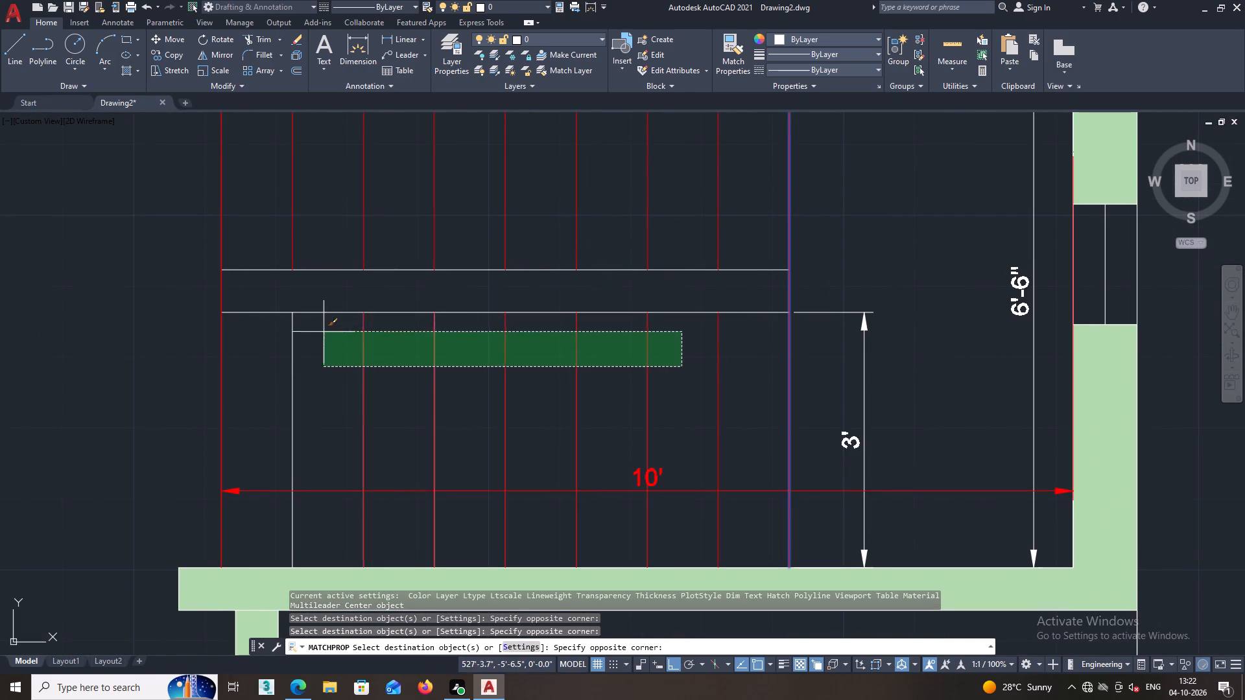
left_click(278, 246)
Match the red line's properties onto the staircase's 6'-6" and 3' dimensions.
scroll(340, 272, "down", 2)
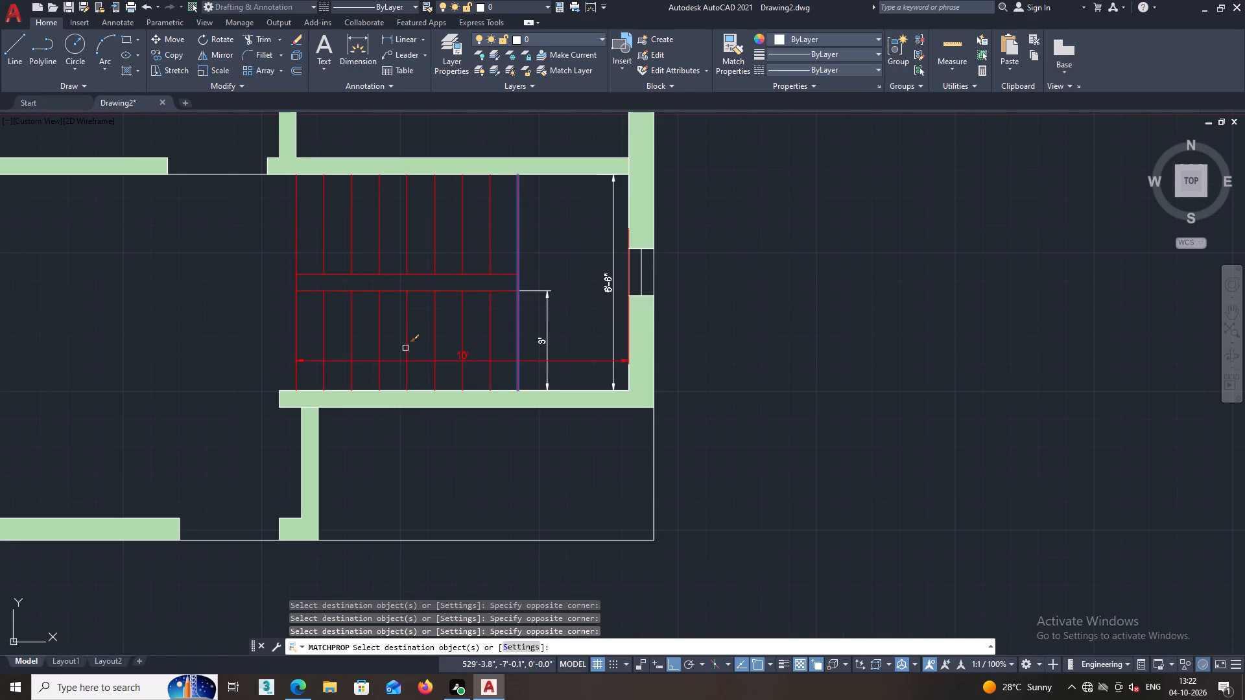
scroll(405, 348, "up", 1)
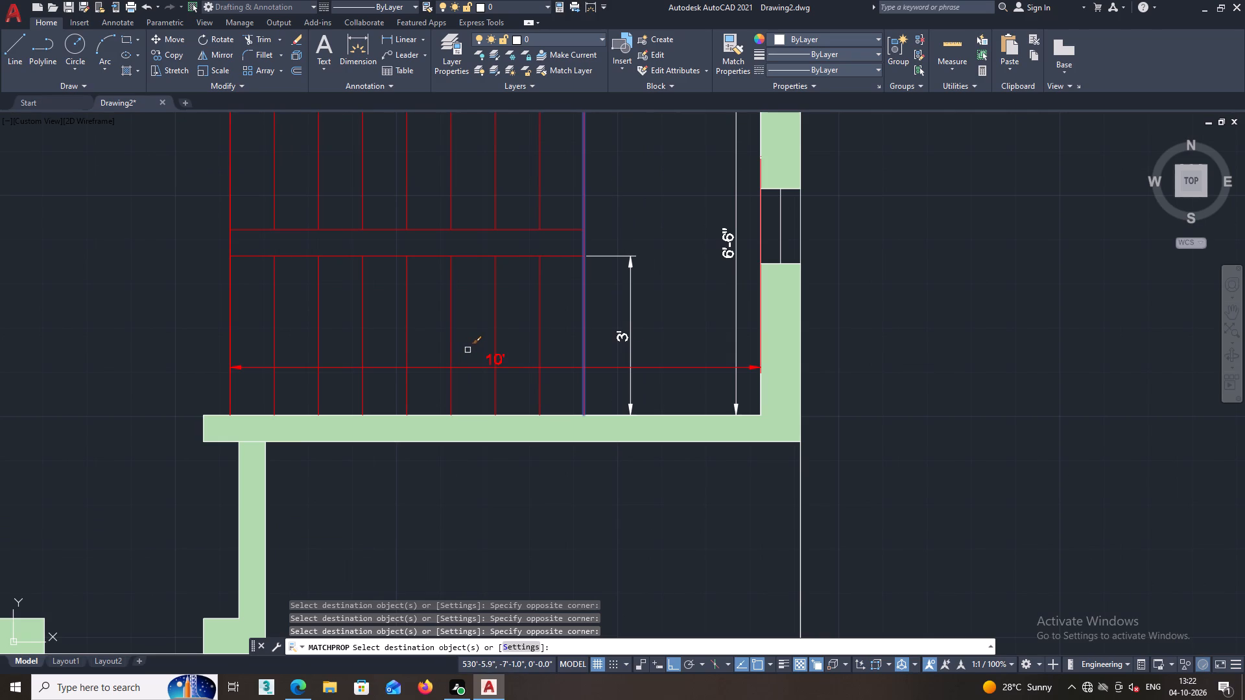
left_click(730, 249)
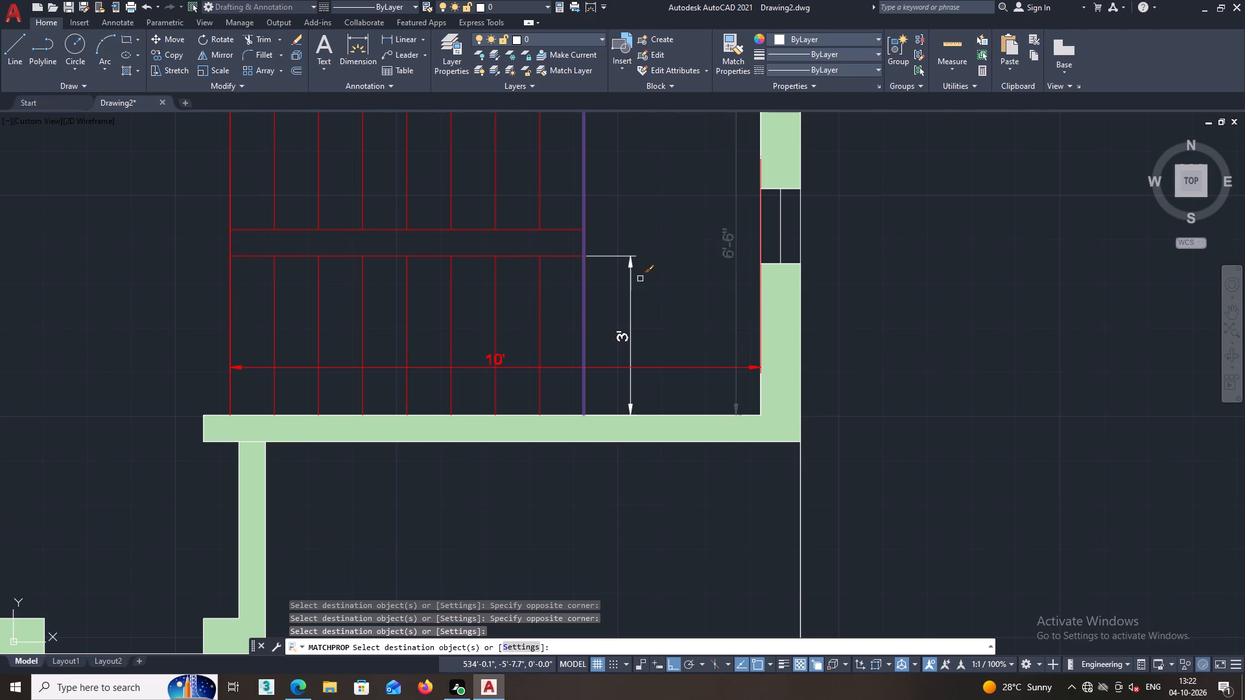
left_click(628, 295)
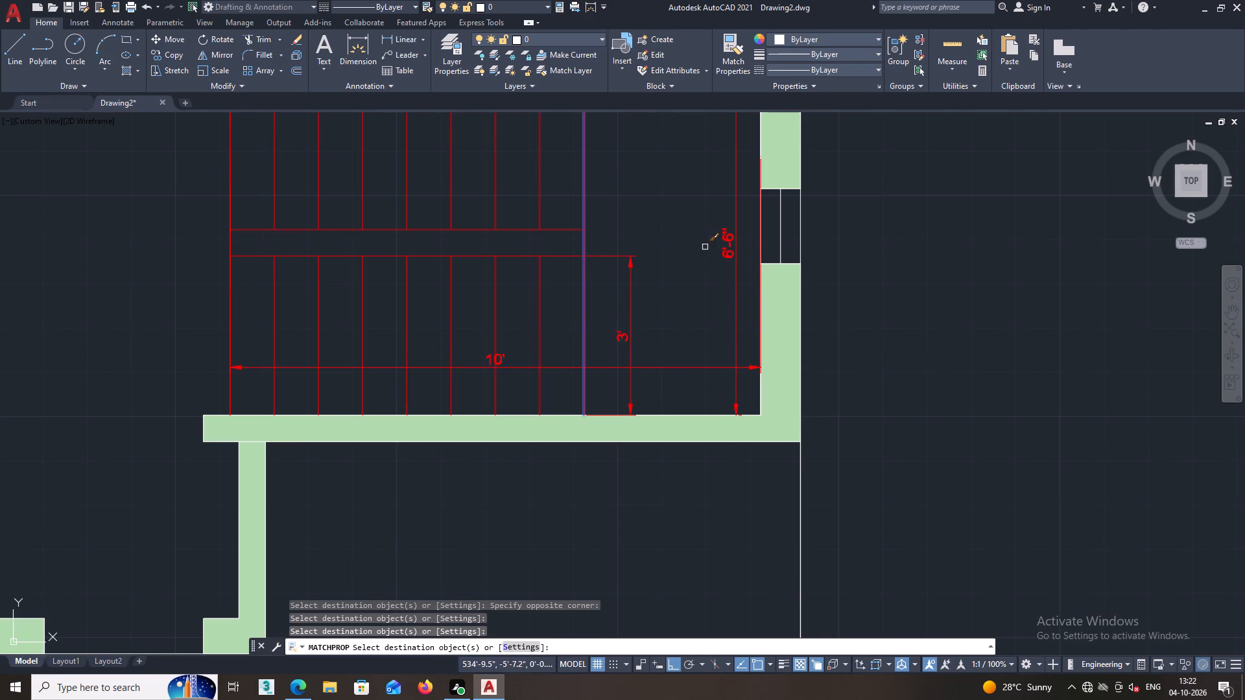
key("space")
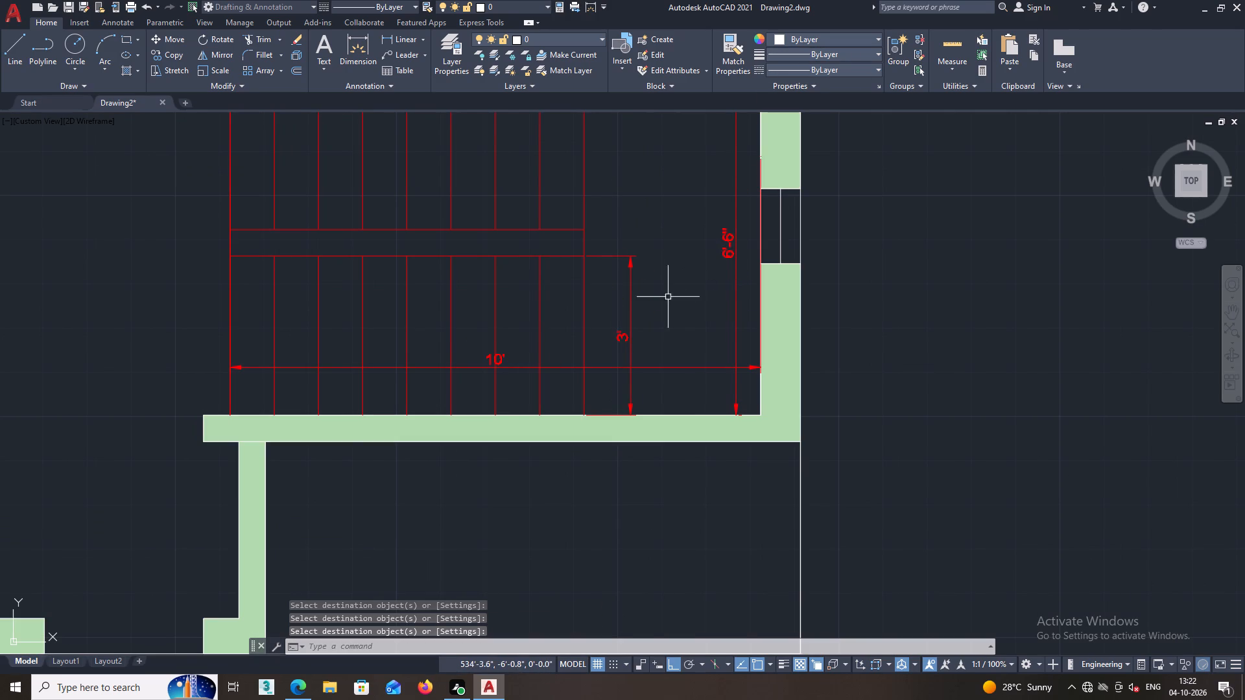
Match the magenta window label beside TOILET-02 in the first plan onto the staircase's 10', 3' and 6'-6" dimensions.
scroll(635, 315, "down", 3)
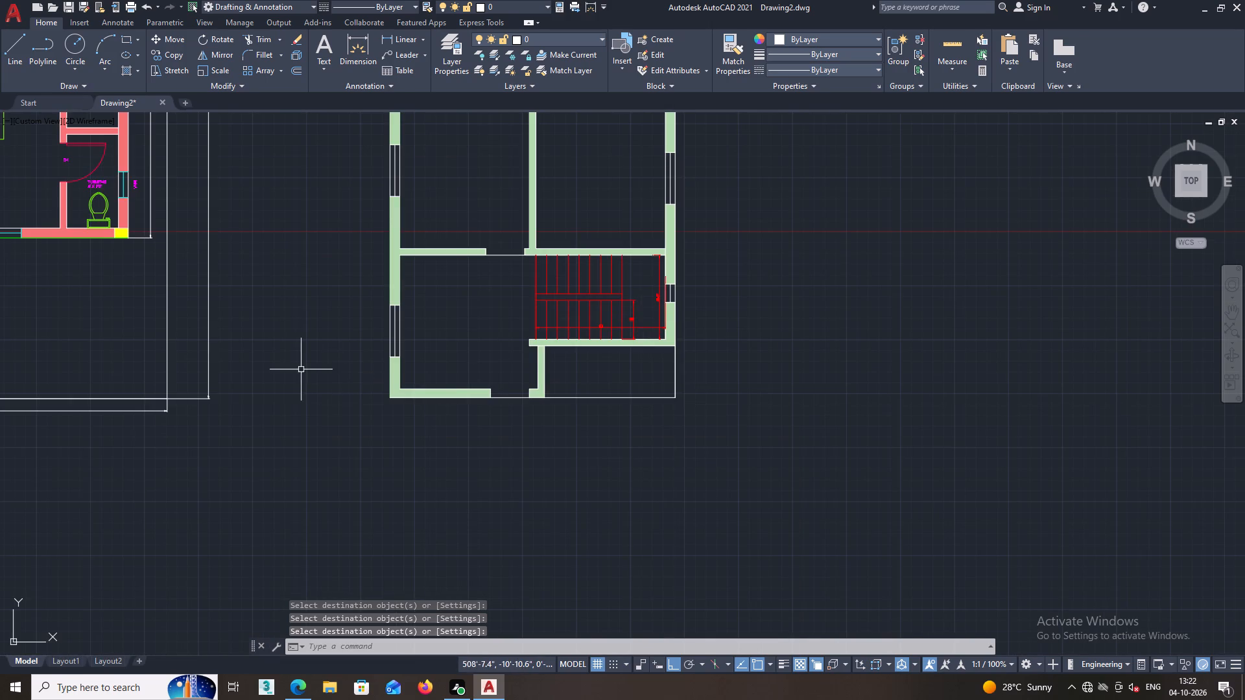
middle_click_drag(301, 369, 744, 443)
scroll(670, 313, "up", 2)
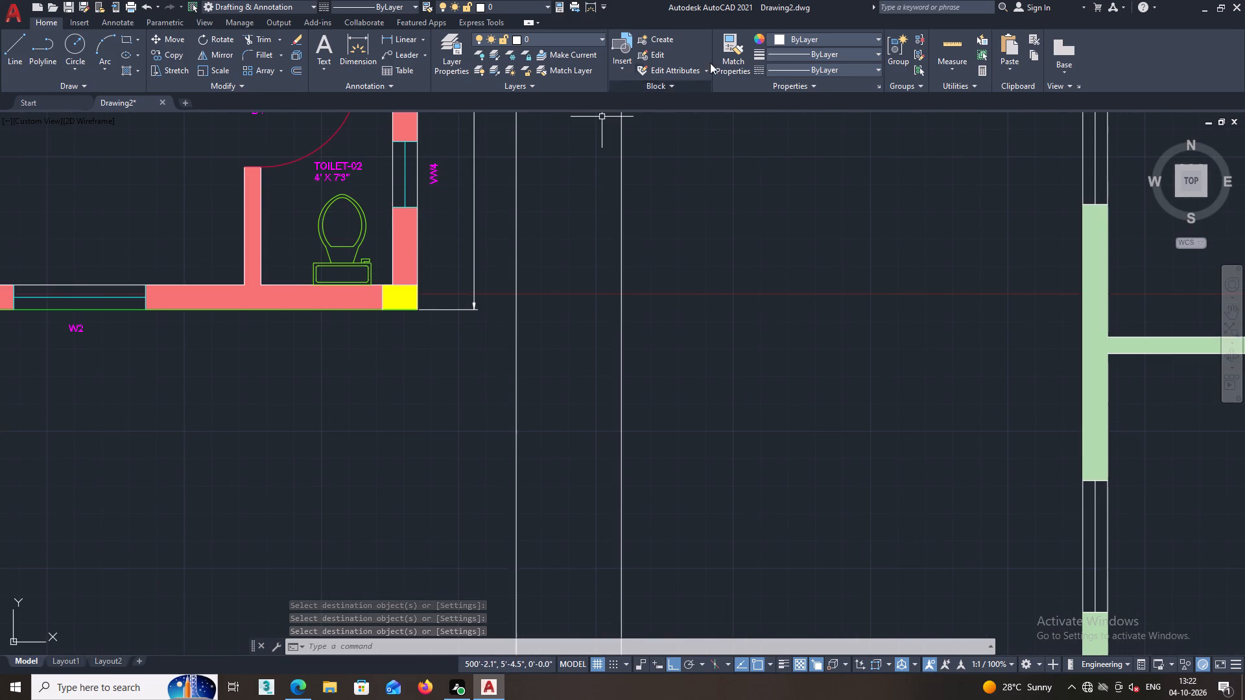
left_click(736, 49)
left_click(431, 178)
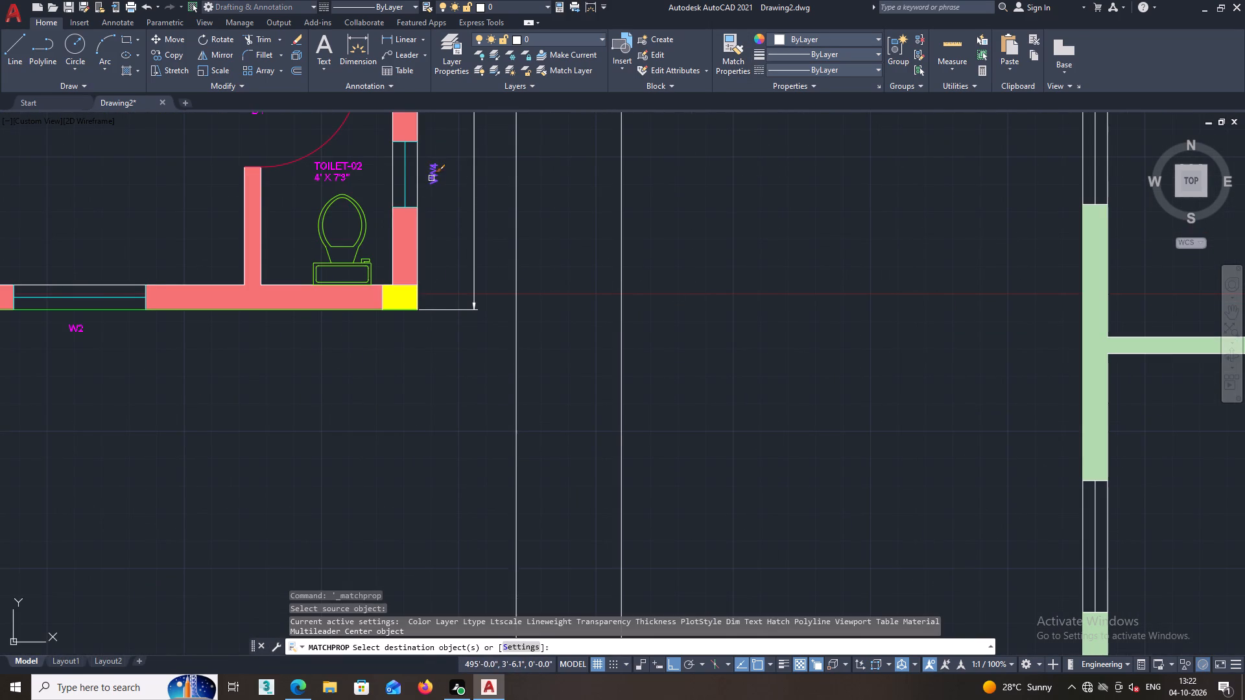
scroll(578, 282, "down", 1)
middle_click_drag(670, 353, 401, 349)
middle_click_drag(558, 375, 375, 356)
scroll(748, 377, "up", 2)
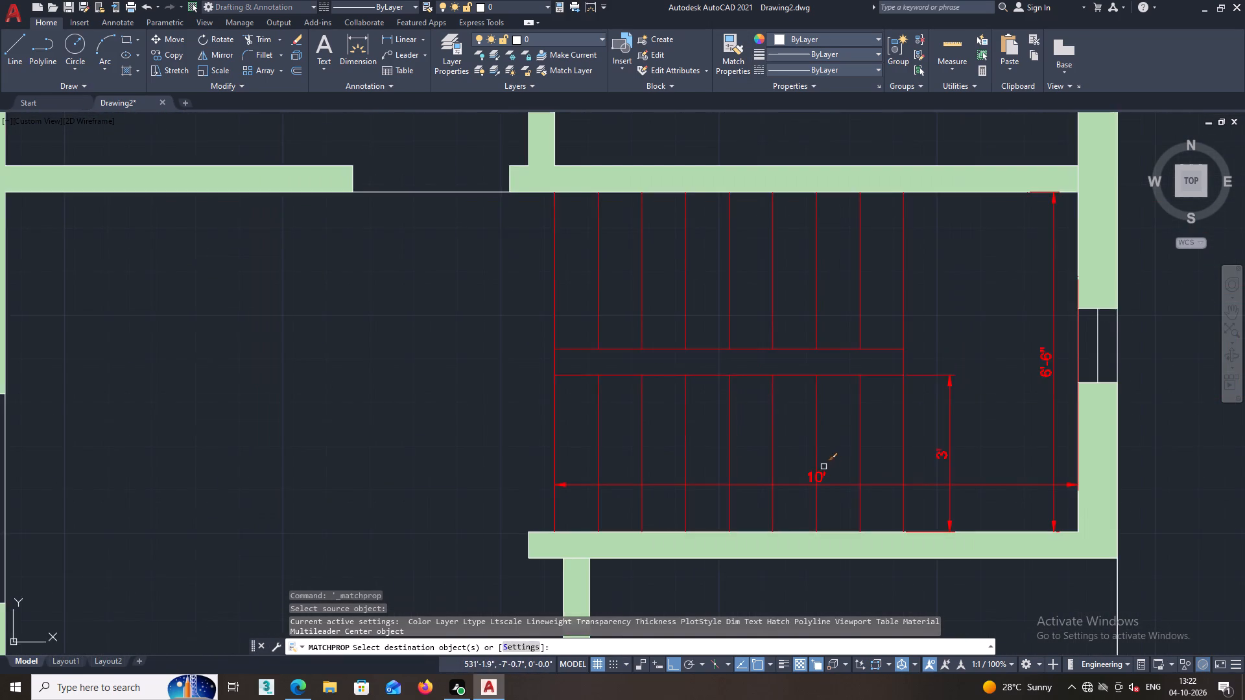
scroll(823, 467, "up", 1)
left_click(805, 486)
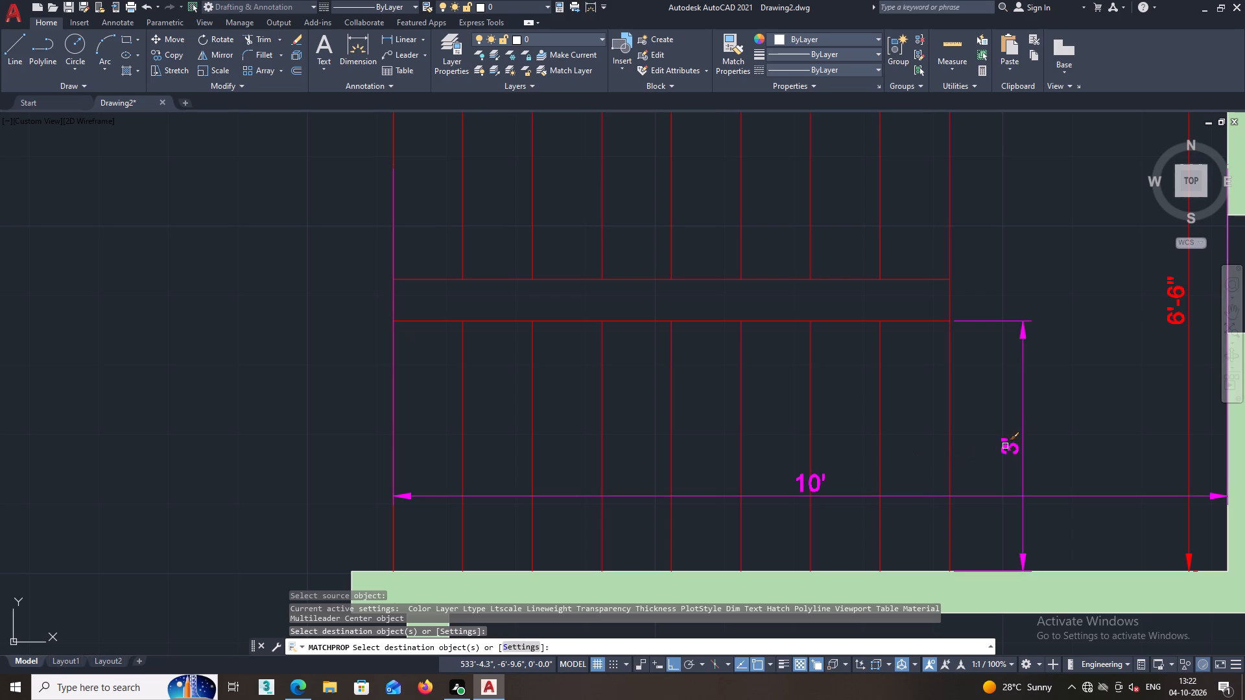
left_click(1006, 446)
left_click(1178, 302)
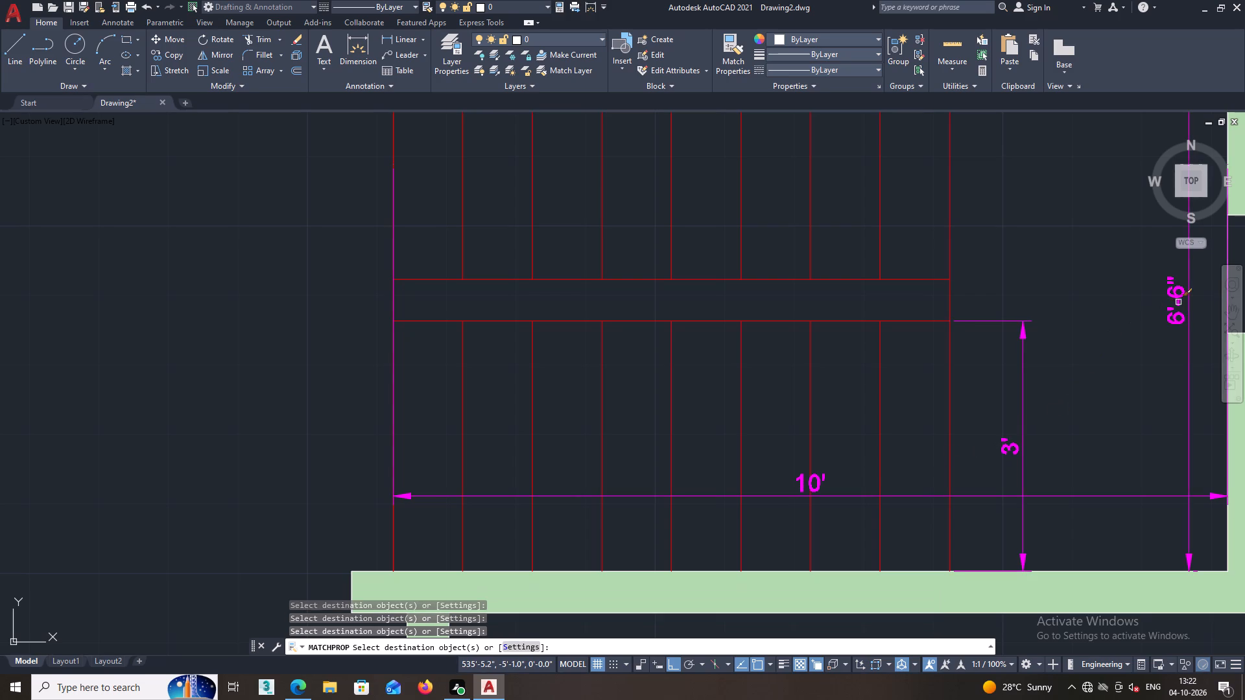
scroll(1154, 322, "down", 3)
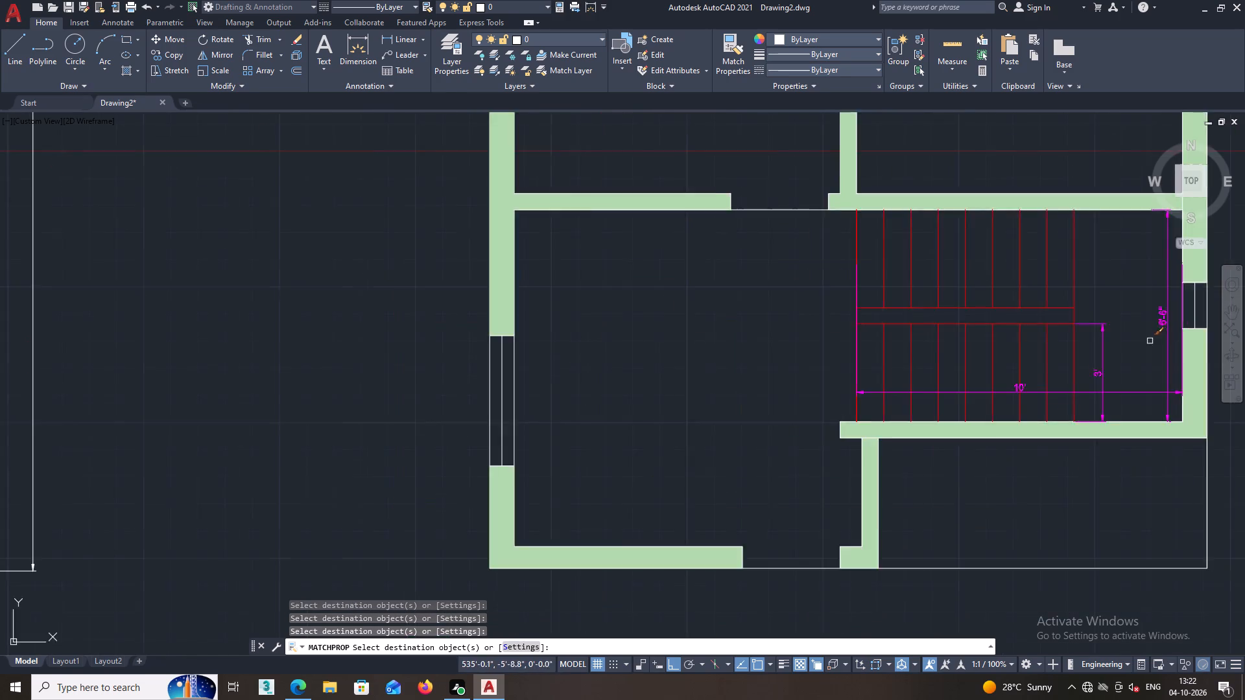
middle_click_drag(1147, 358, 1032, 362)
key("space")
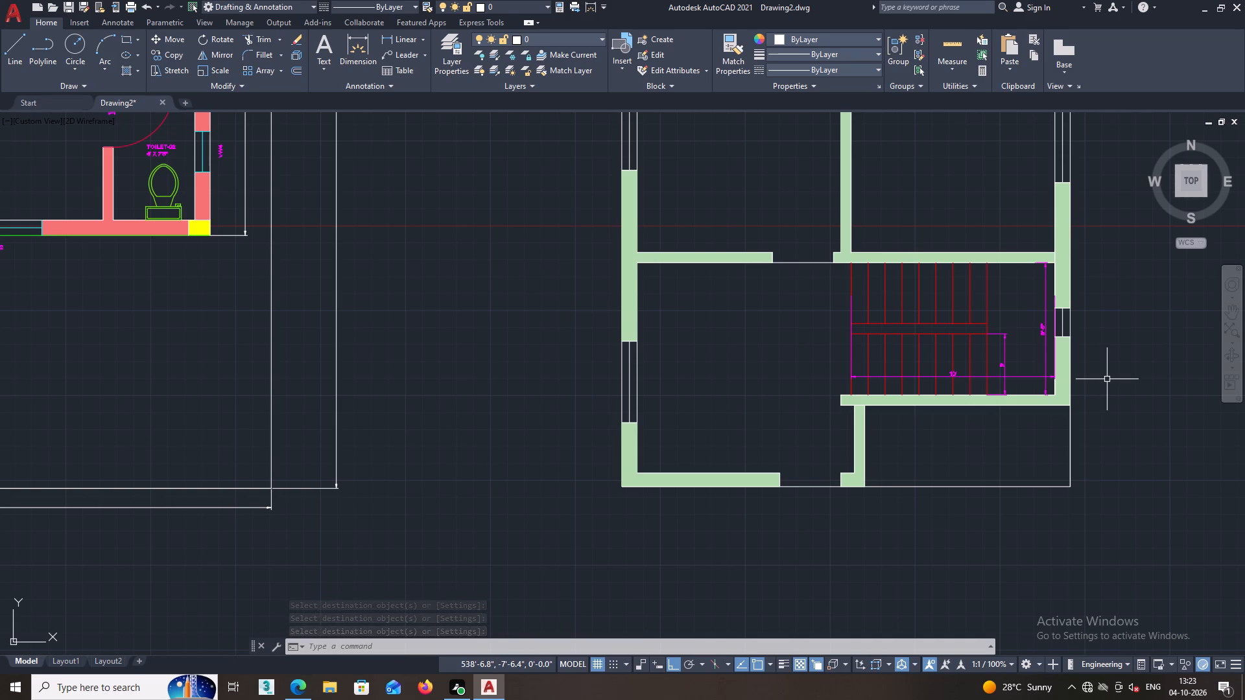
scroll(1060, 366, "down", 2)
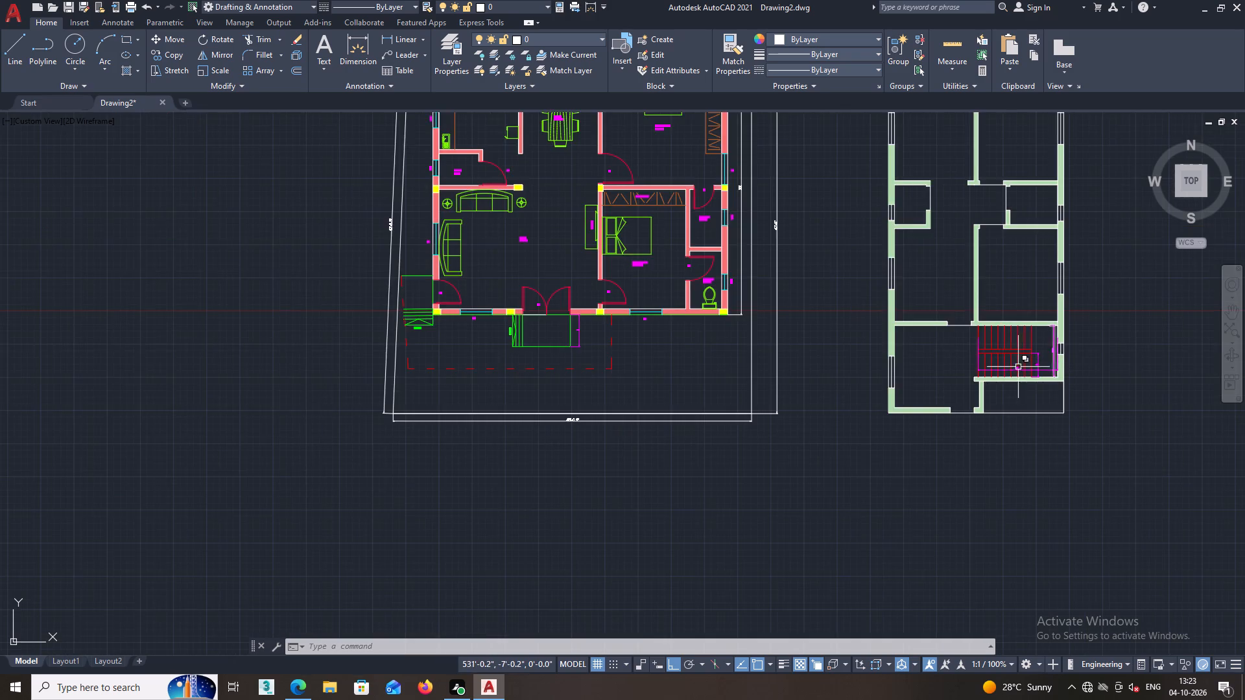
Hatch the rectangular area south of the staircase with the CROSS pattern in green.
middle_click_drag(1018, 367, 823, 250)
scroll(791, 239, "up", 2)
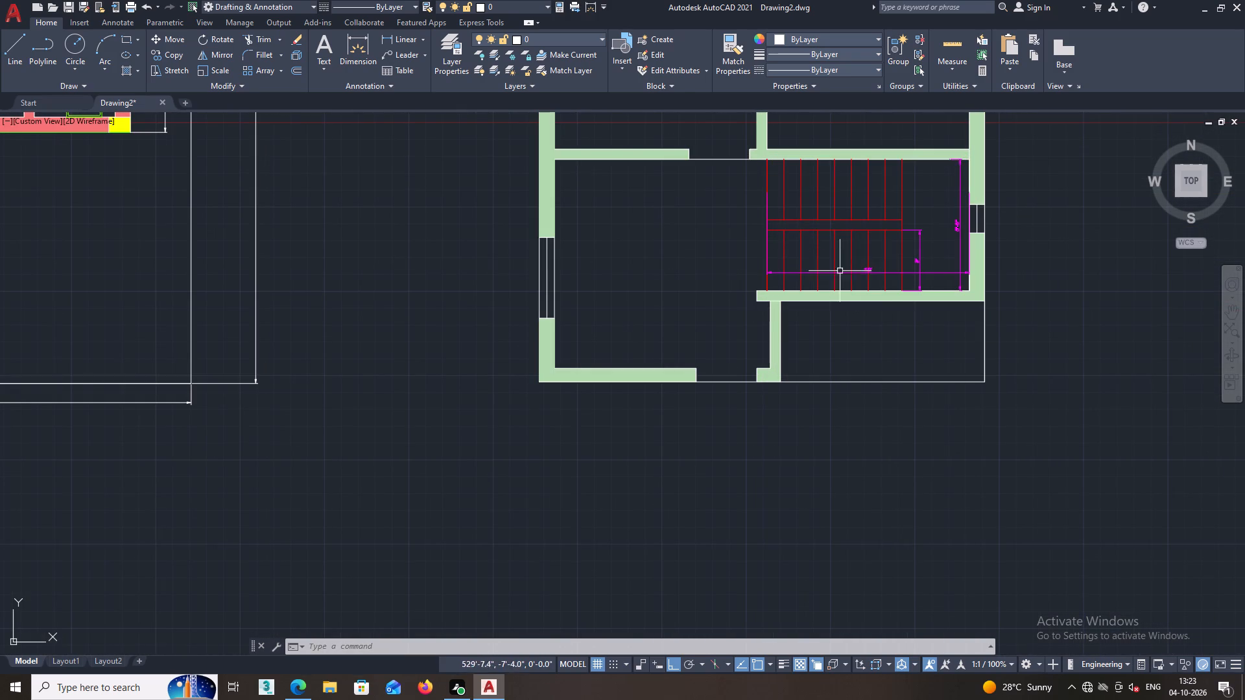
middle_click_drag(876, 315, 861, 377)
scroll(856, 295, "up", 1)
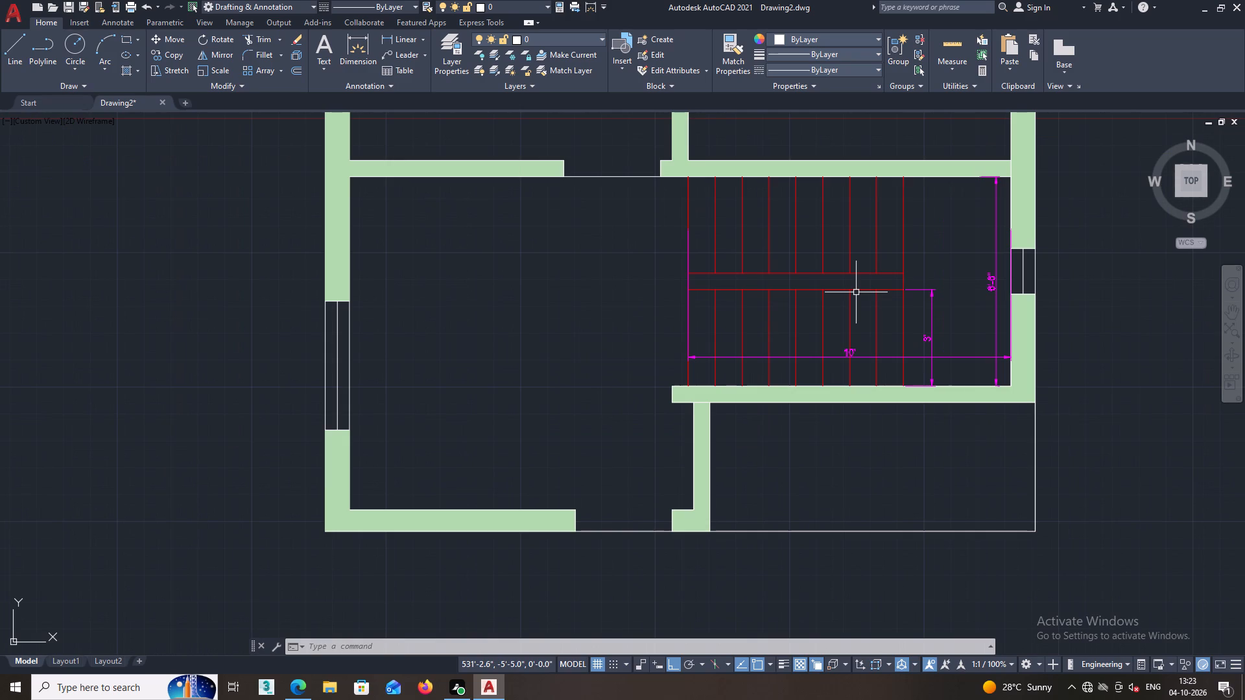
middle_click_drag(851, 342, 839, 277)
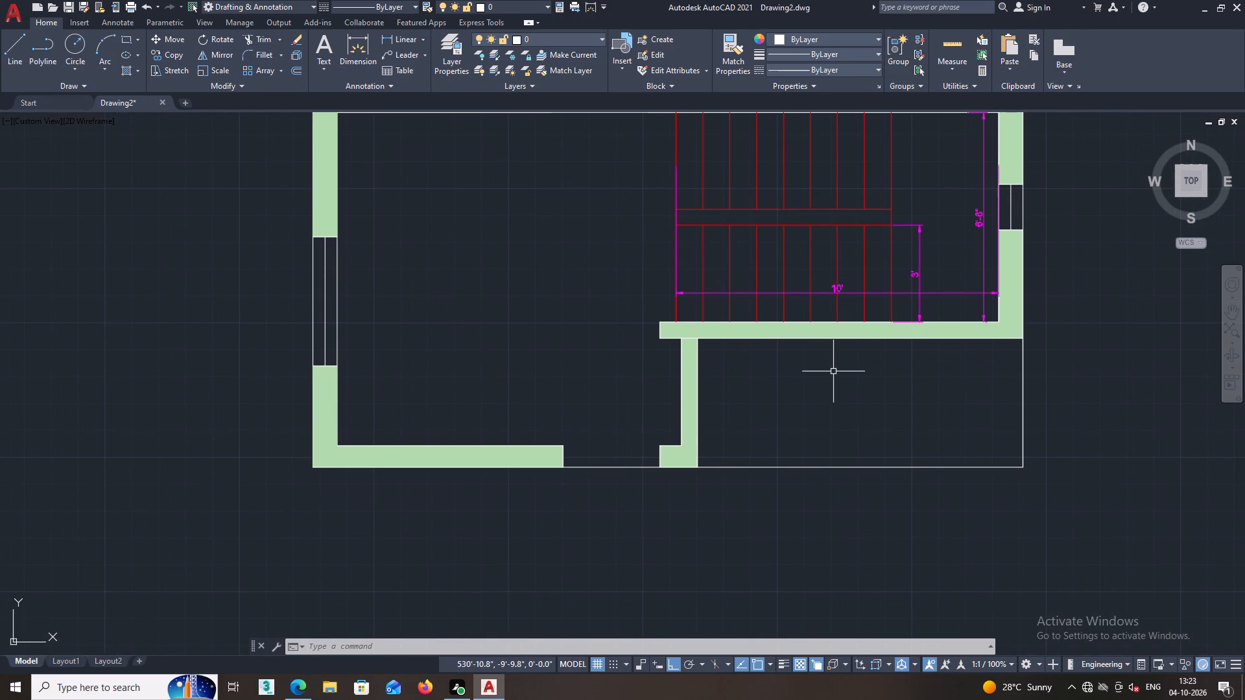
key("h")
key("Return")
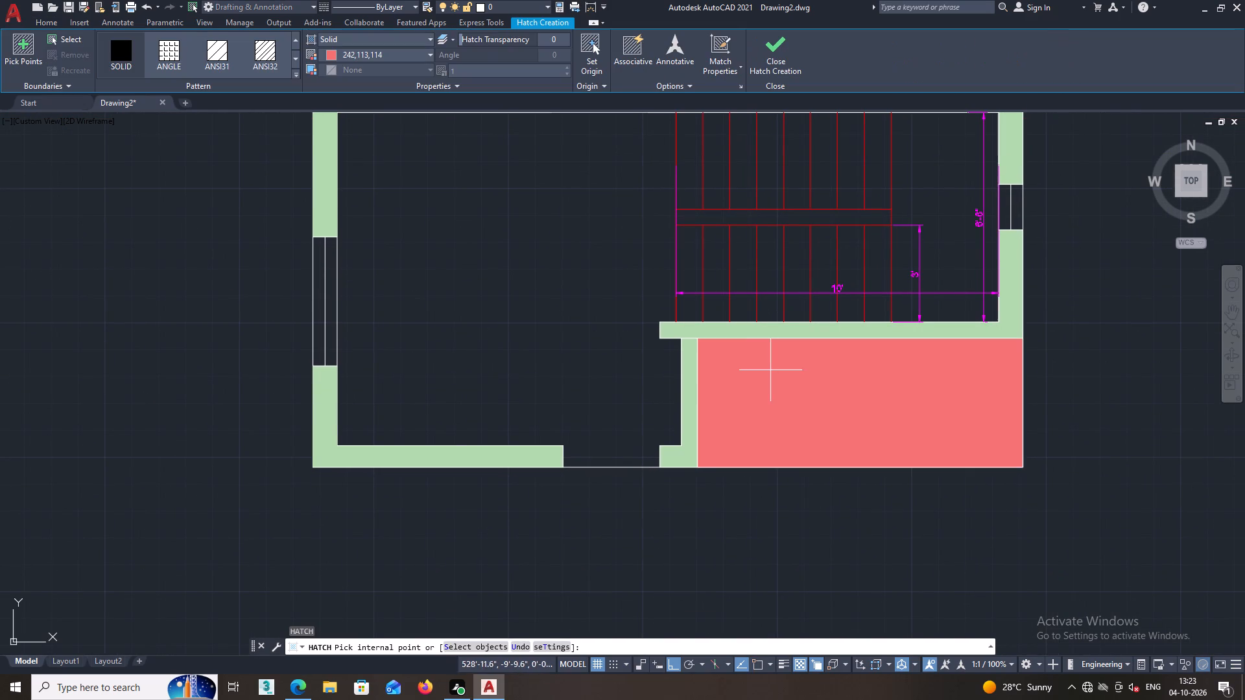
triple_click(294, 58)
triple_click(294, 58)
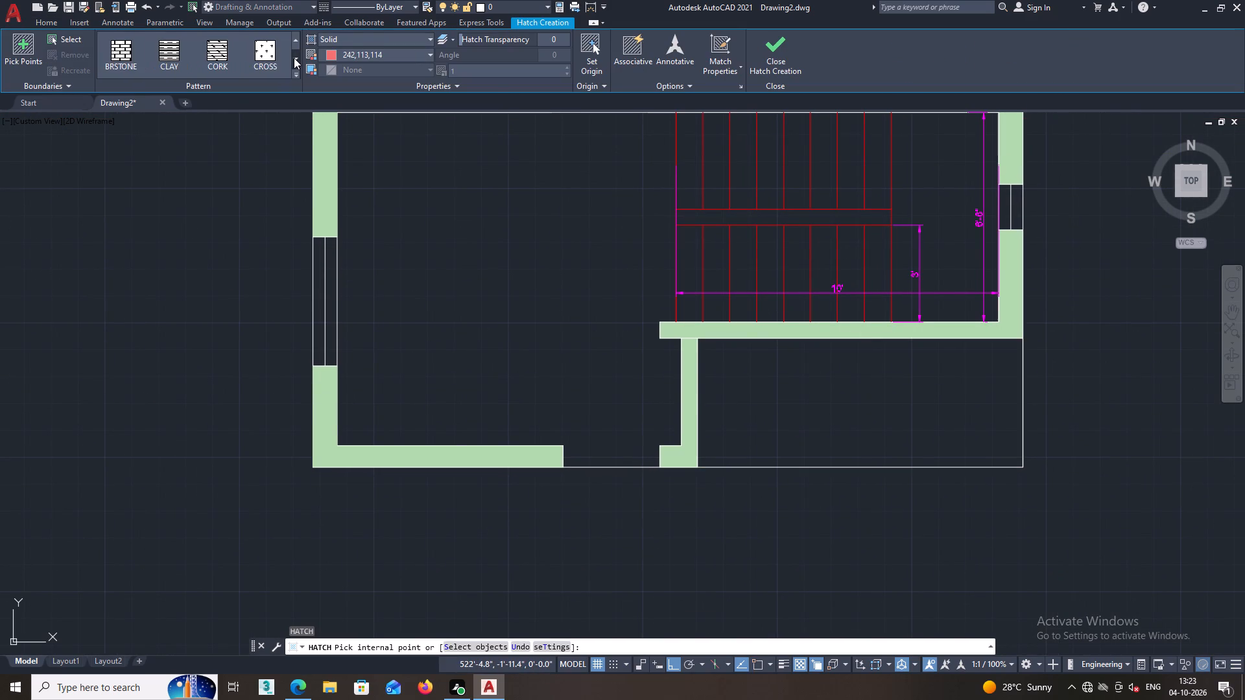
left_click(260, 53)
left_click(772, 436)
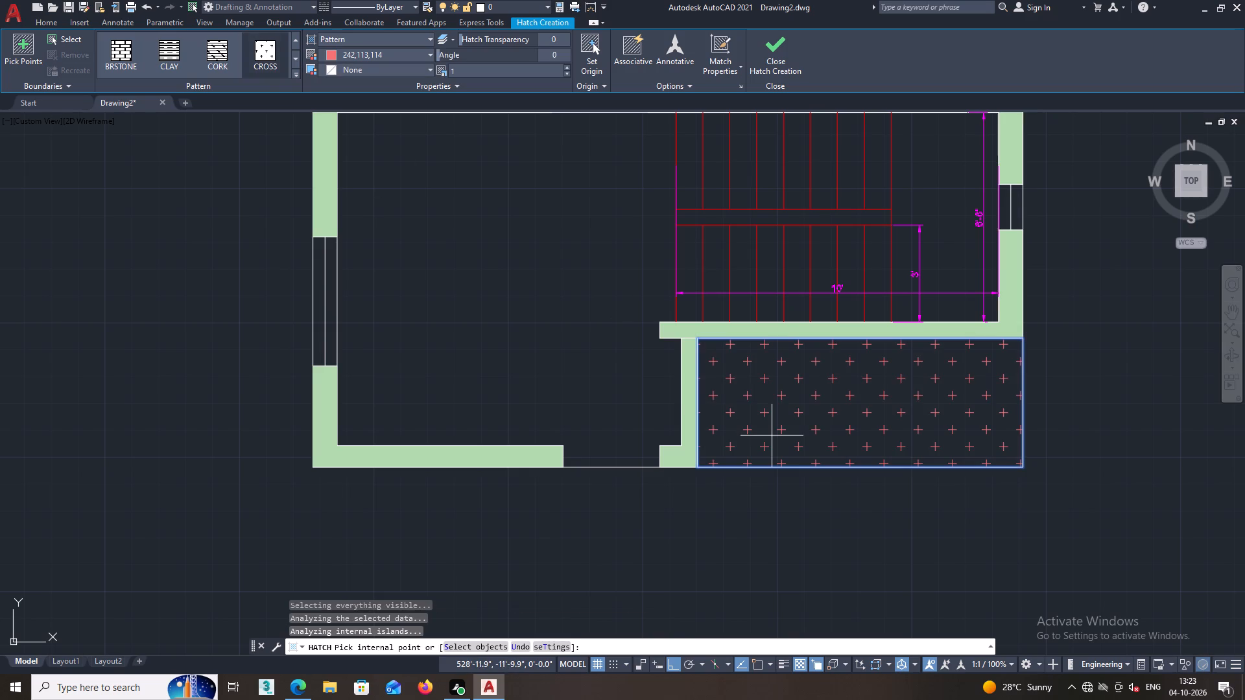
middle_click_drag(772, 432, 695, 387)
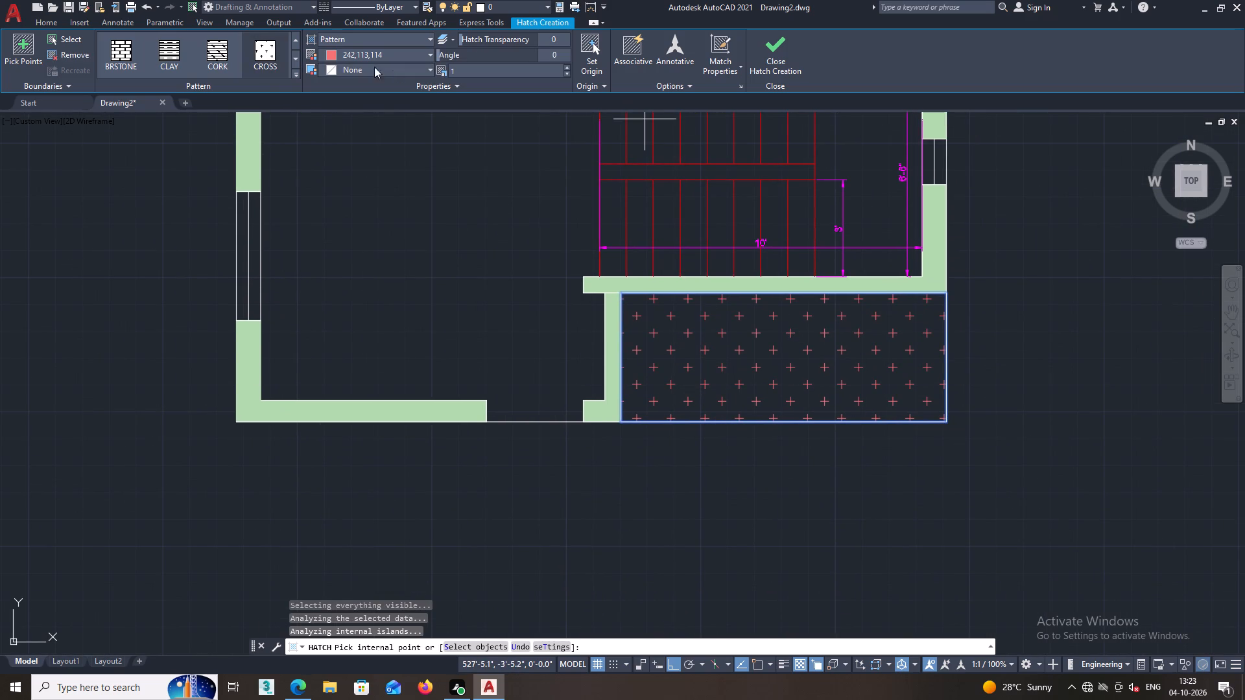
left_click(332, 56)
left_click(356, 187)
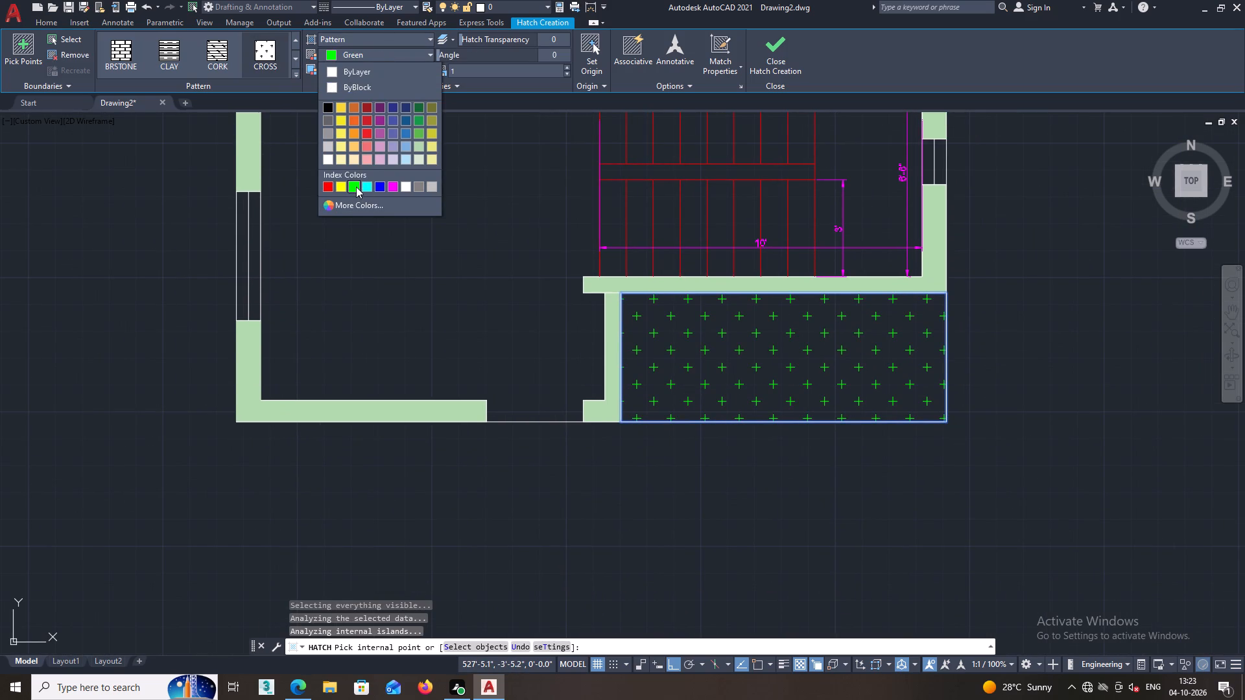
key("Escape")
Draw a polyline along the inner west and north wall faces of the second plan's northwest room, ending at the partition wall.
middle_click_drag(873, 470, 837, 394)
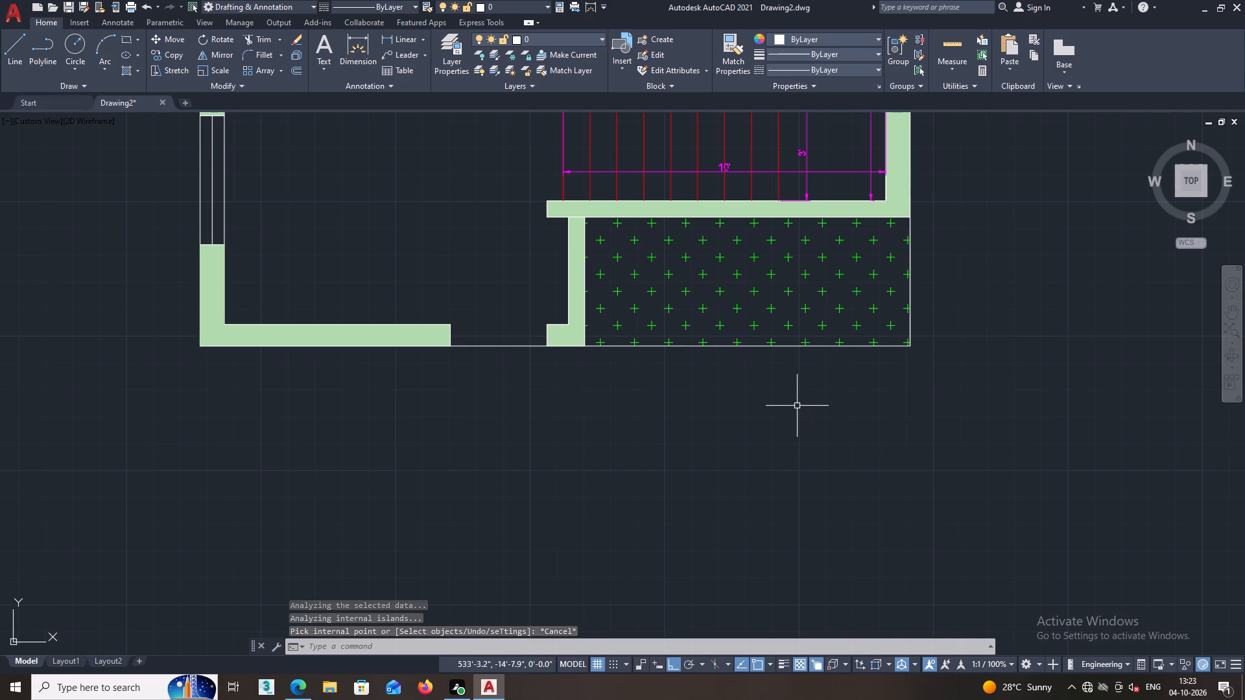
middle_click_drag(796, 410, 805, 491)
middle_click_drag(657, 450, 650, 616)
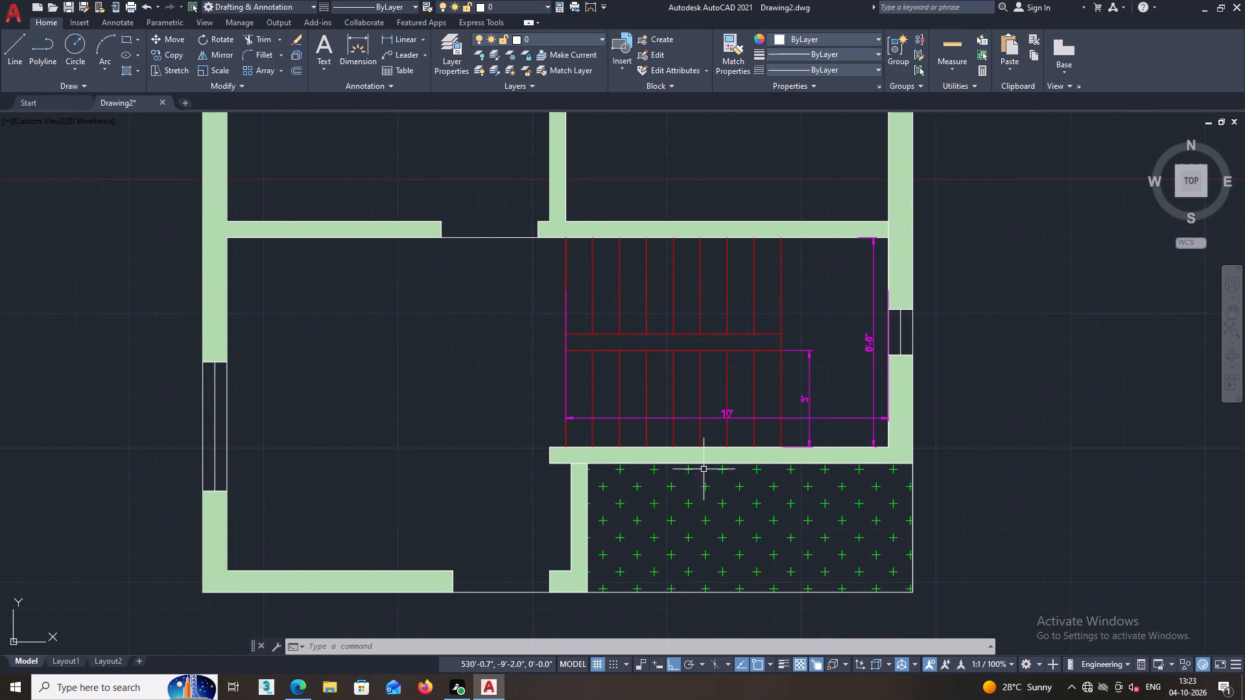
middle_click_drag(724, 164, 717, 435)
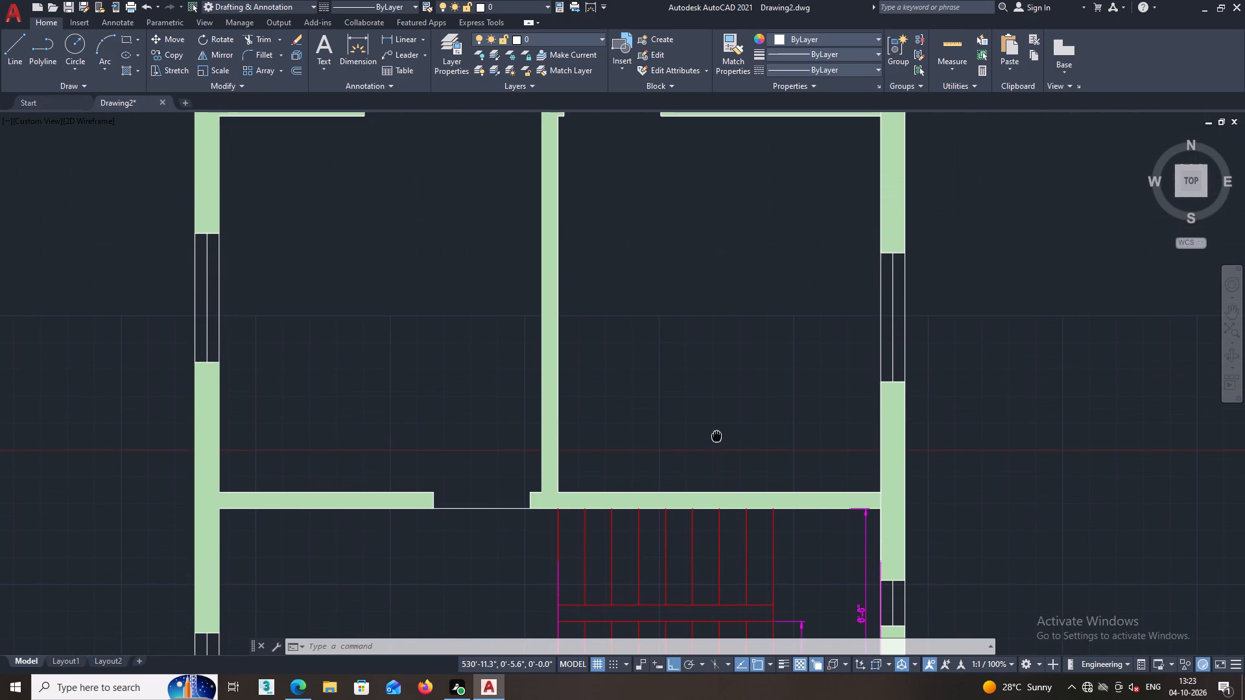
middle_click_drag(717, 435, 717, 434)
scroll(711, 342, "down", 1)
middle_click_drag(711, 337, 724, 498)
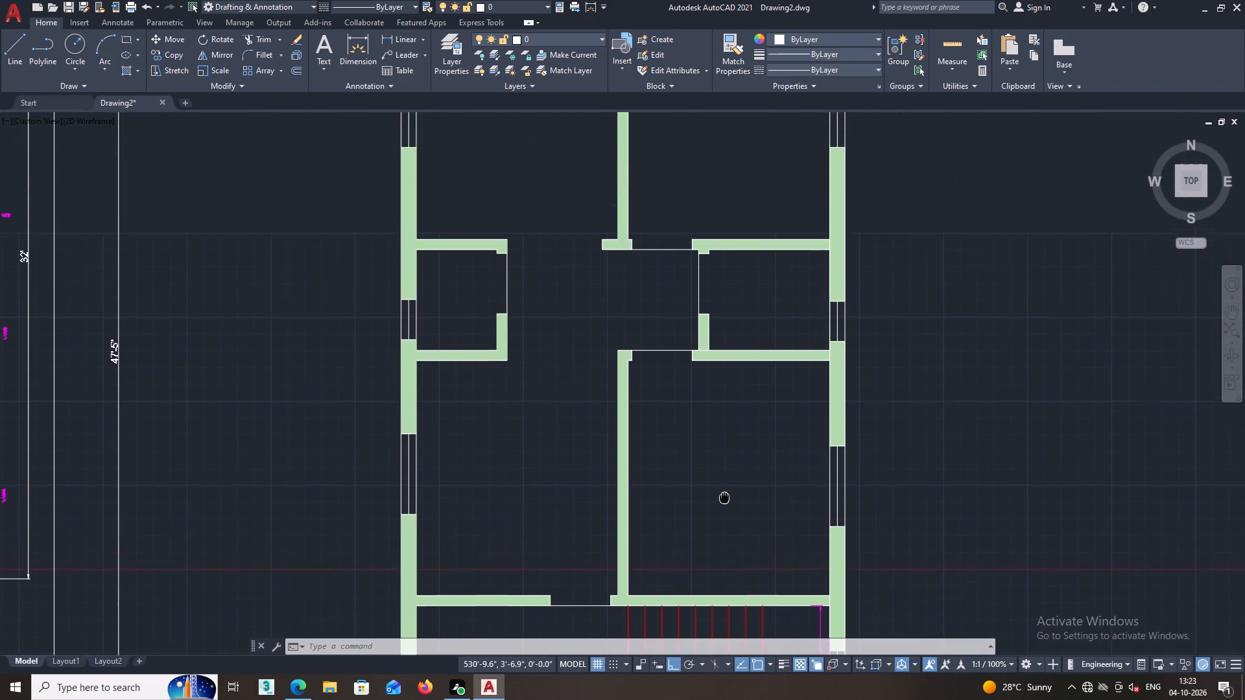
middle_click_drag(724, 498, 724, 493)
scroll(777, 310, "up", 1)
middle_click_drag(777, 309, 760, 334)
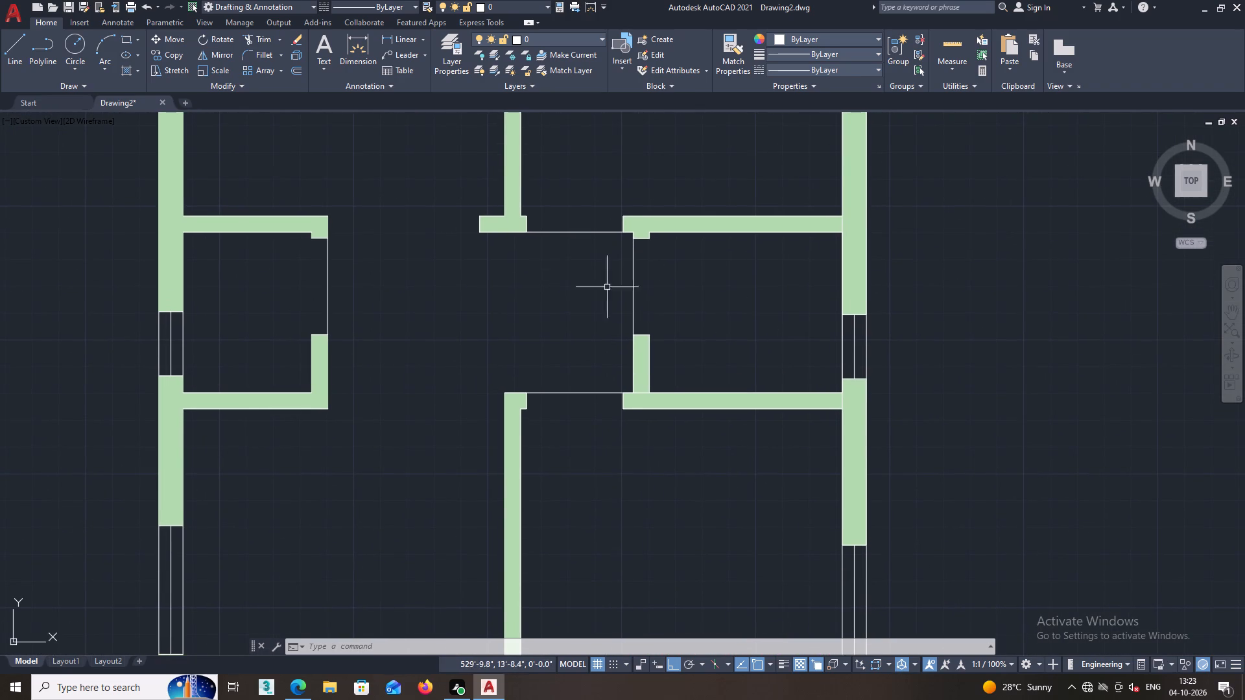
middle_click_drag(497, 238, 556, 361)
scroll(497, 238, "down", 1)
middle_click_drag(445, 250, 458, 227)
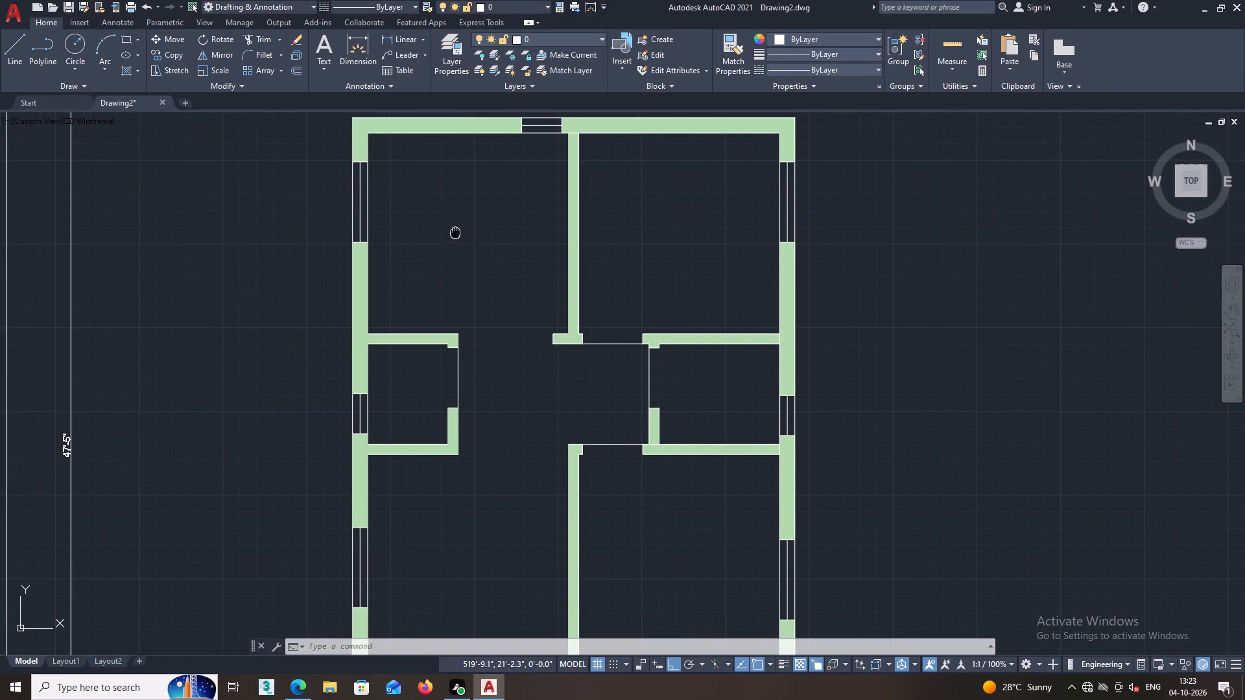
middle_click_drag(458, 227, 460, 224)
middle_click_drag(462, 222, 435, 268)
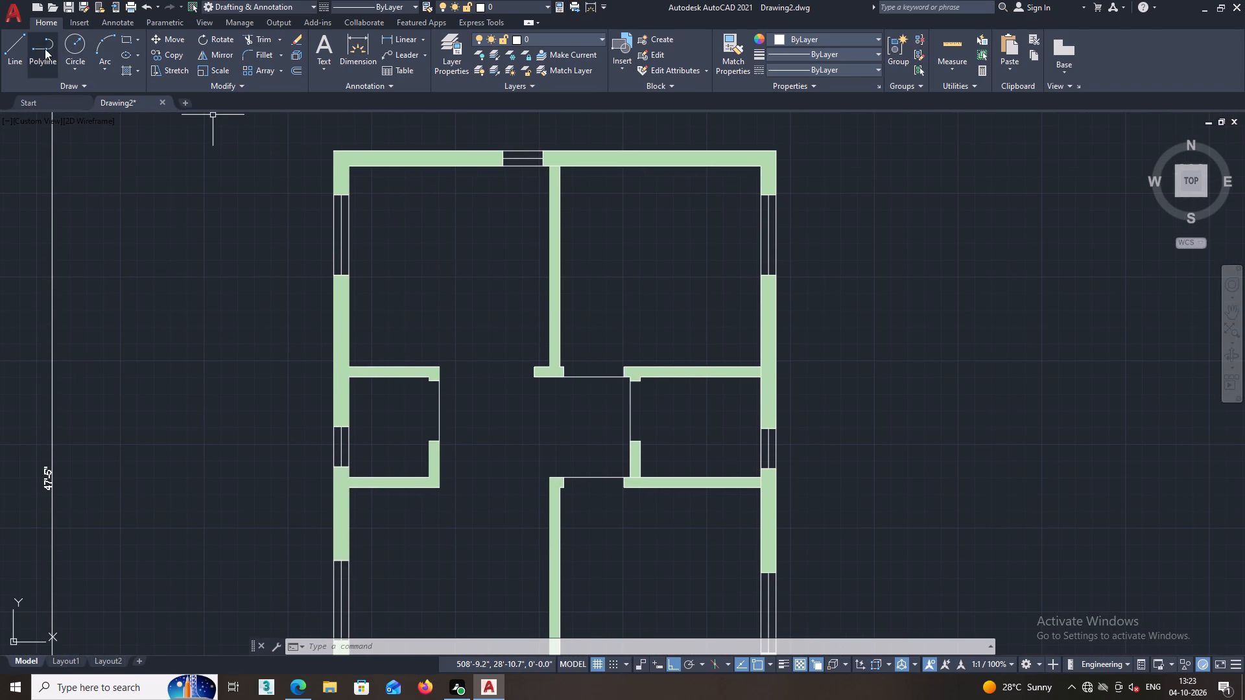
left_click(39, 45)
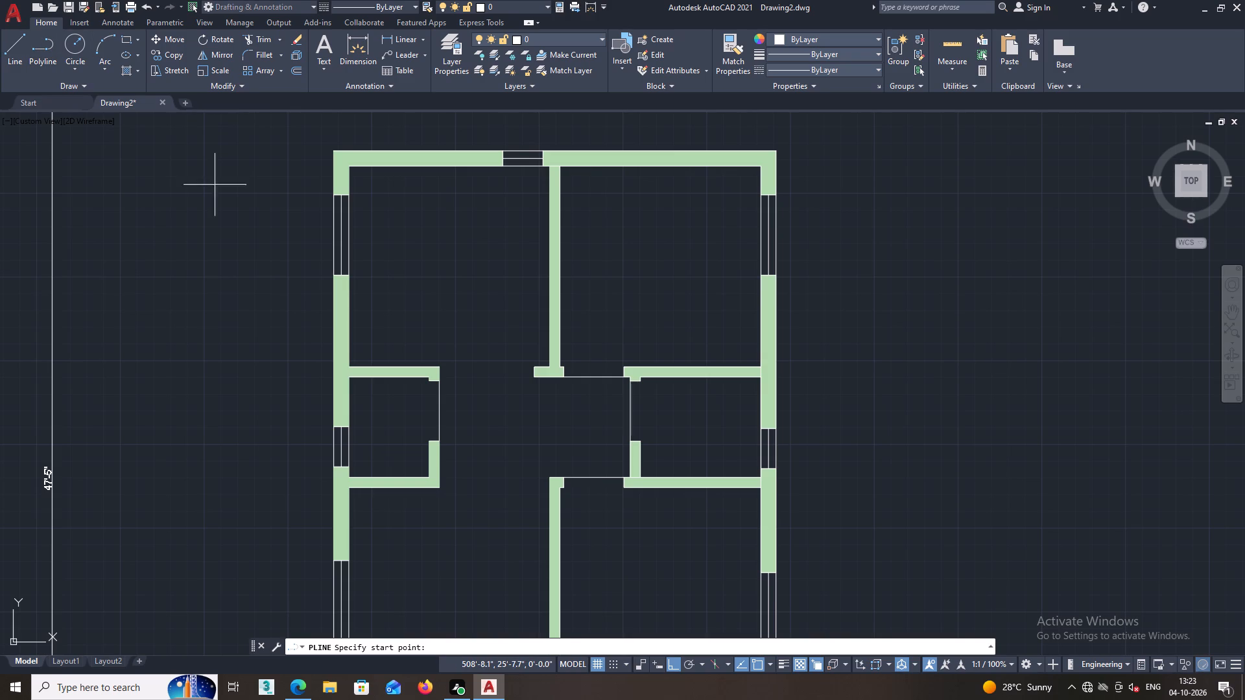
middle_click_drag(315, 302, 306, 261)
scroll(366, 272, "up", 1)
middle_click_drag(345, 320, 345, 371)
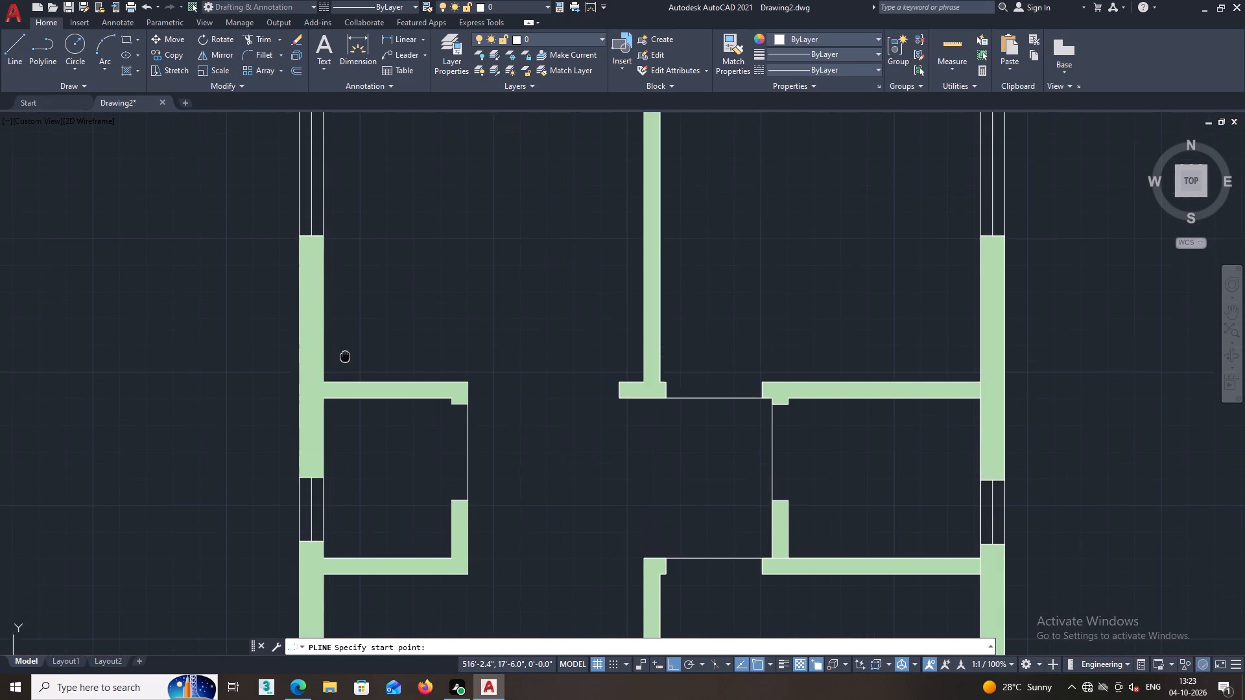
middle_click_drag(345, 371, 345, 373)
scroll(353, 377, "up", 1)
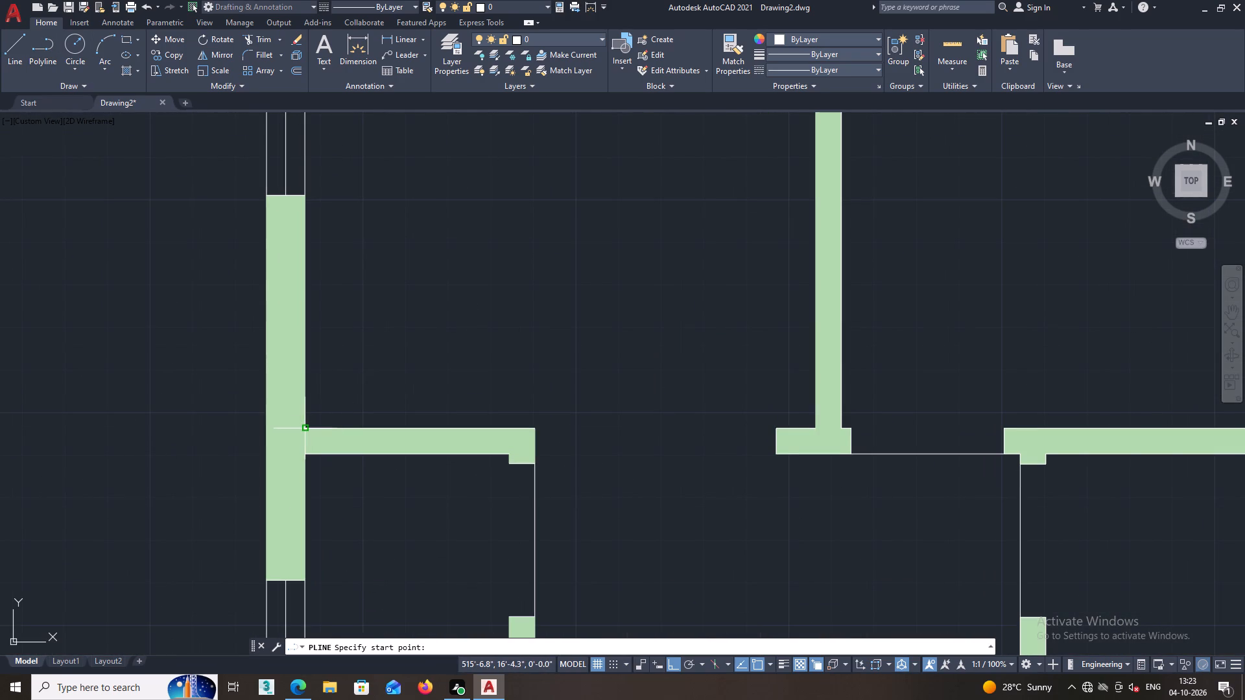
left_click(303, 429)
middle_click_drag(336, 202, 329, 436)
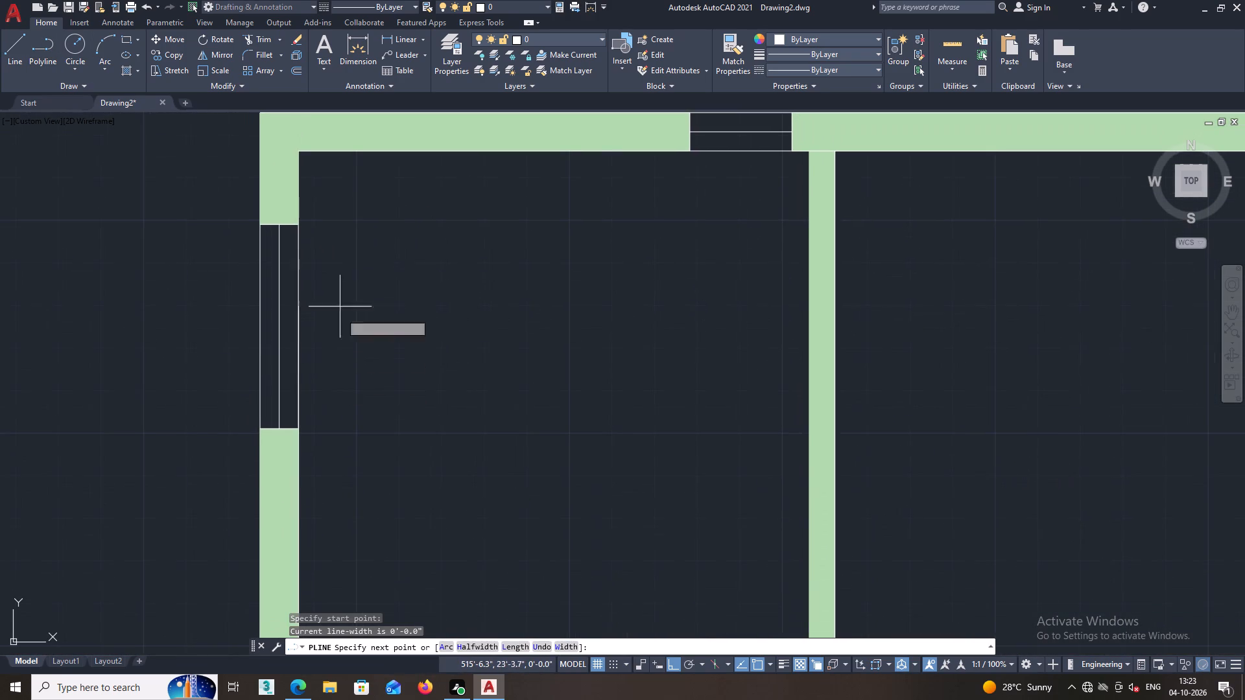
left_click(296, 148)
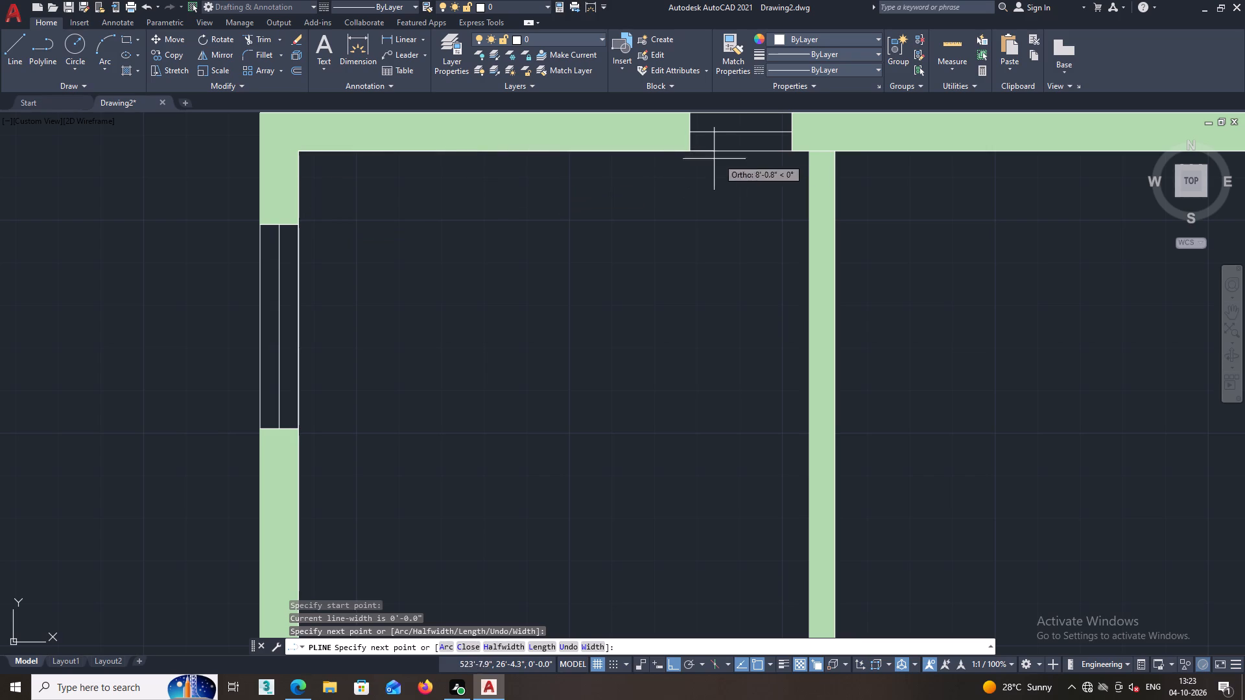
left_click(810, 149)
key("space")
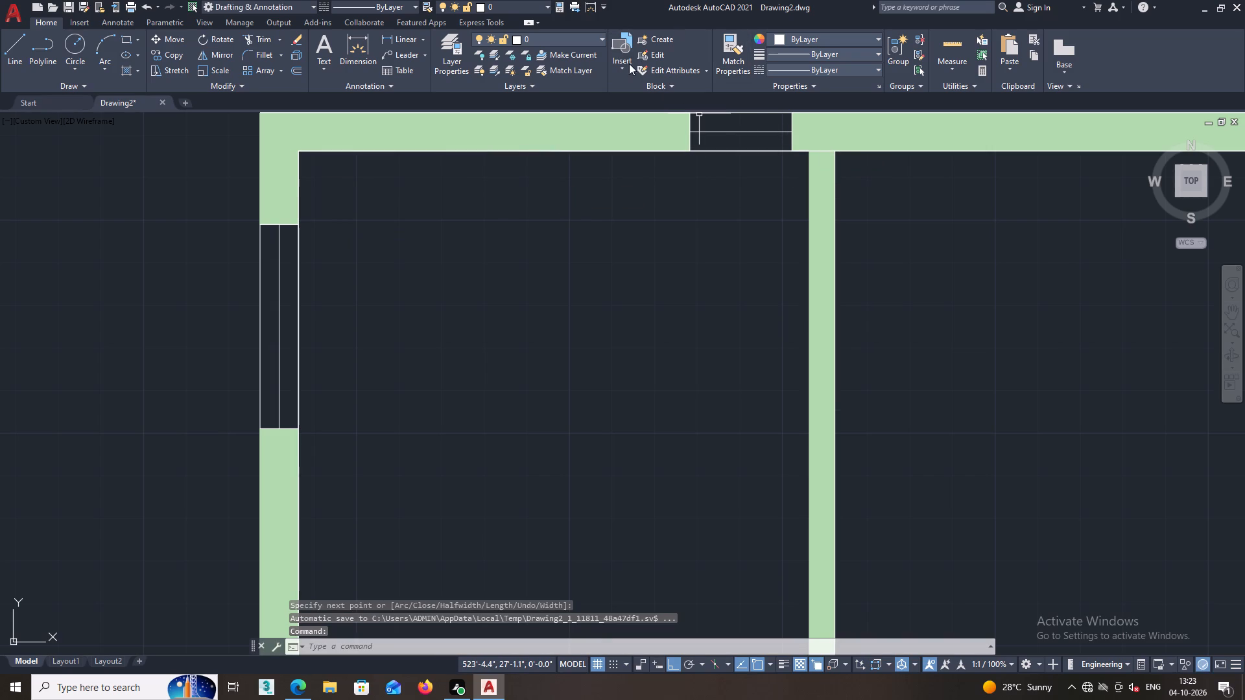
Offset the northwest room's wall-face polyline 2' into the room.
left_click(300, 71)
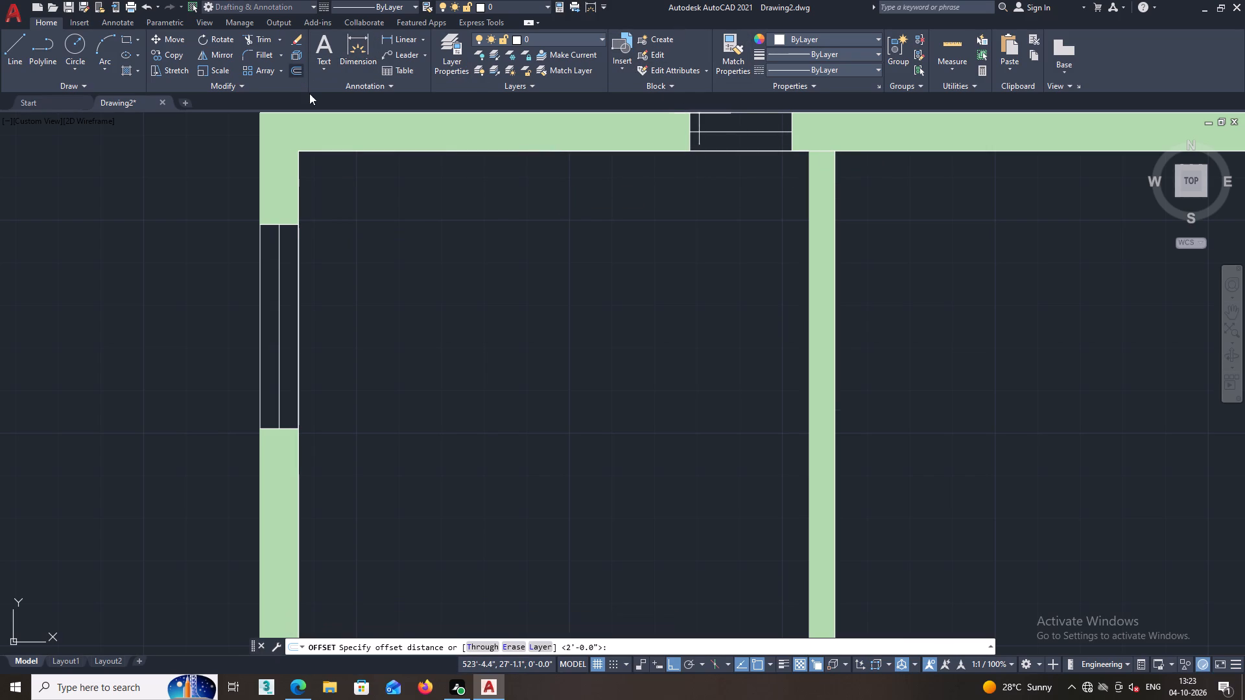
type("2'")
key("Return")
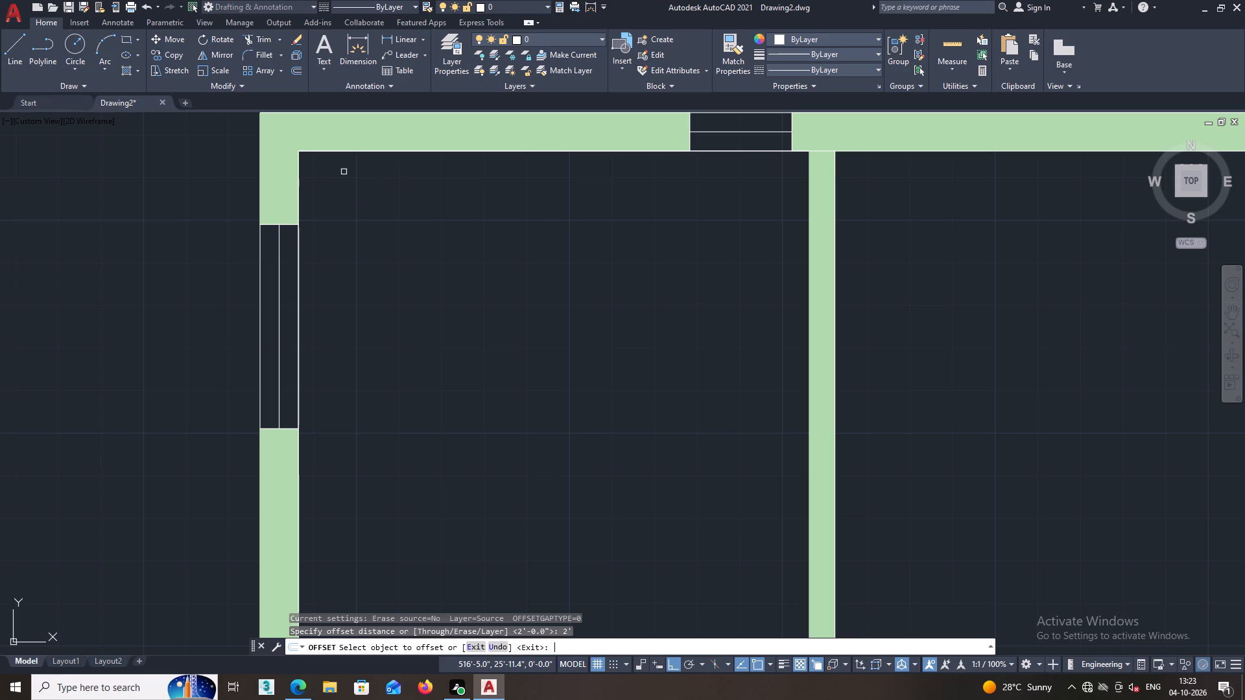
left_click(298, 301)
left_click(341, 299)
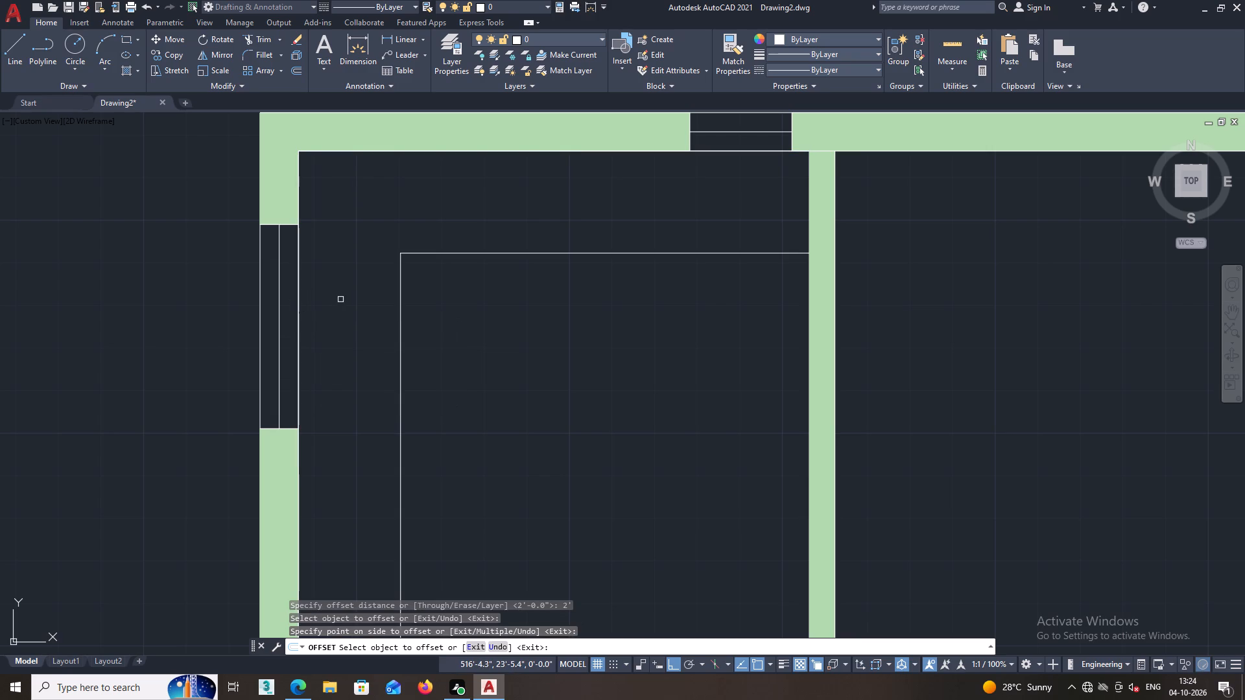
key("space")
Copy the west leaf of the first plan's double entrance door to the opening in the south wall of the second plan's northeast room.
scroll(416, 358, "down", 2)
middle_click_drag(463, 393, 471, 376)
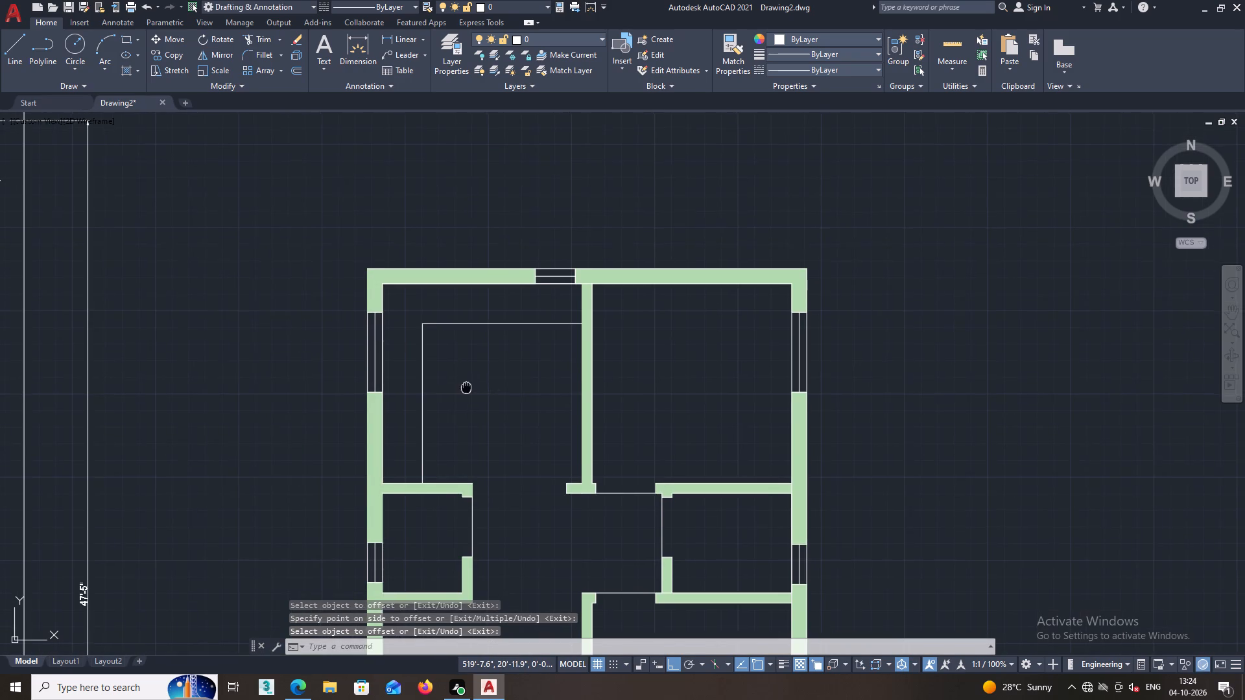
middle_click_drag(471, 376, 485, 342)
middle_click(385, 333)
scroll(385, 333, "down", 2)
middle_click_drag(318, 337, 448, 279)
scroll(93, 249, "up", 1)
scroll(231, 261, "down", 1)
middle_click_drag(562, 289, 462, 301)
scroll(519, 286, "up", 2)
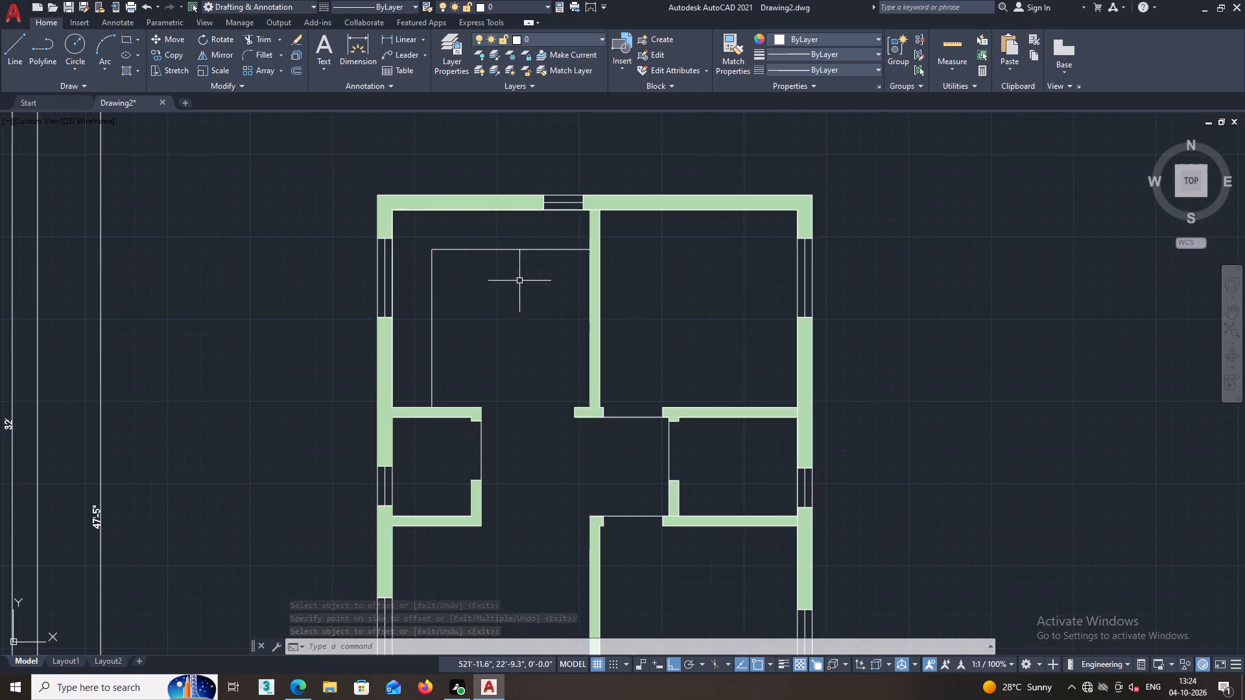
scroll(466, 261, "up", 1)
scroll(477, 283, "down", 1)
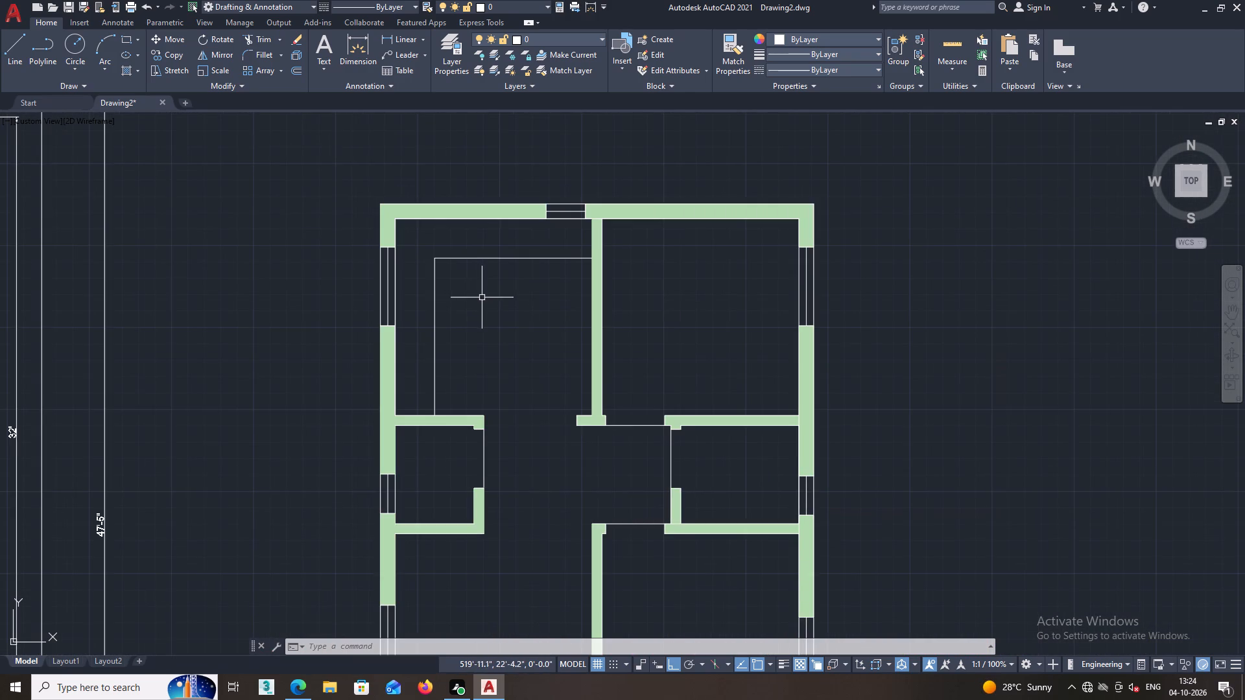
middle_click_drag(482, 297, 428, 259)
scroll(463, 325, "down", 1)
middle_click_drag(514, 358, 488, 297)
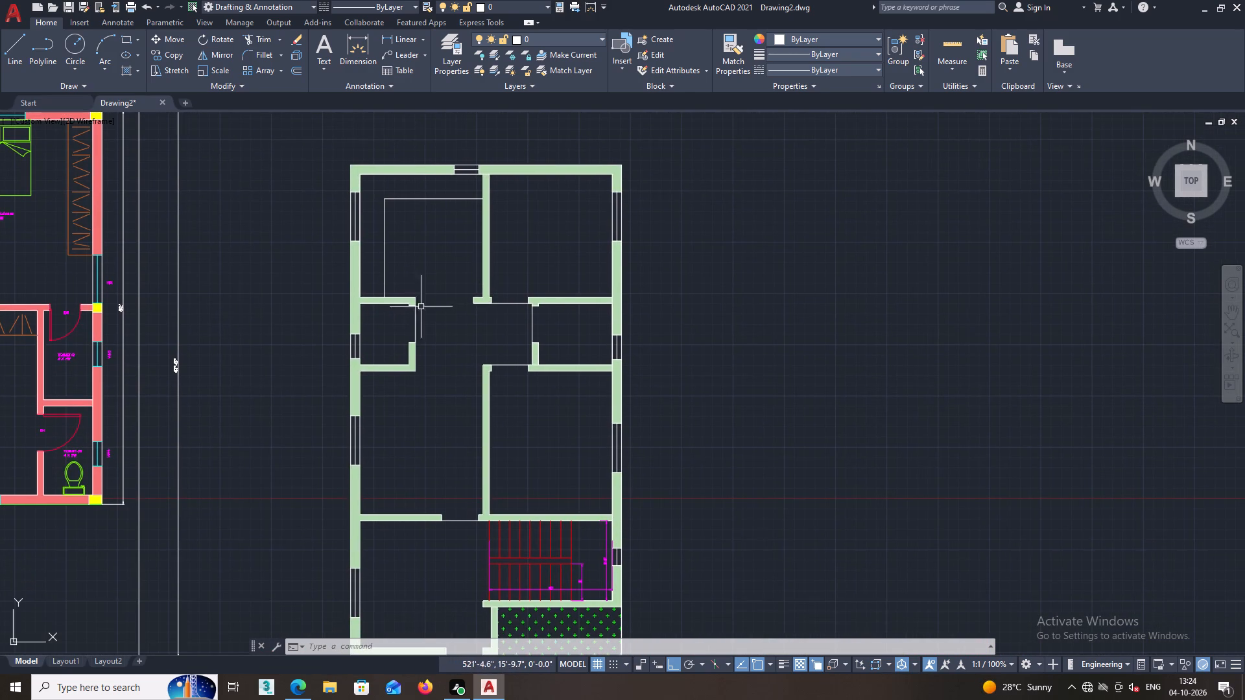
middle_click_drag(335, 327, 672, 297)
middle_click_drag(458, 282, 632, 252)
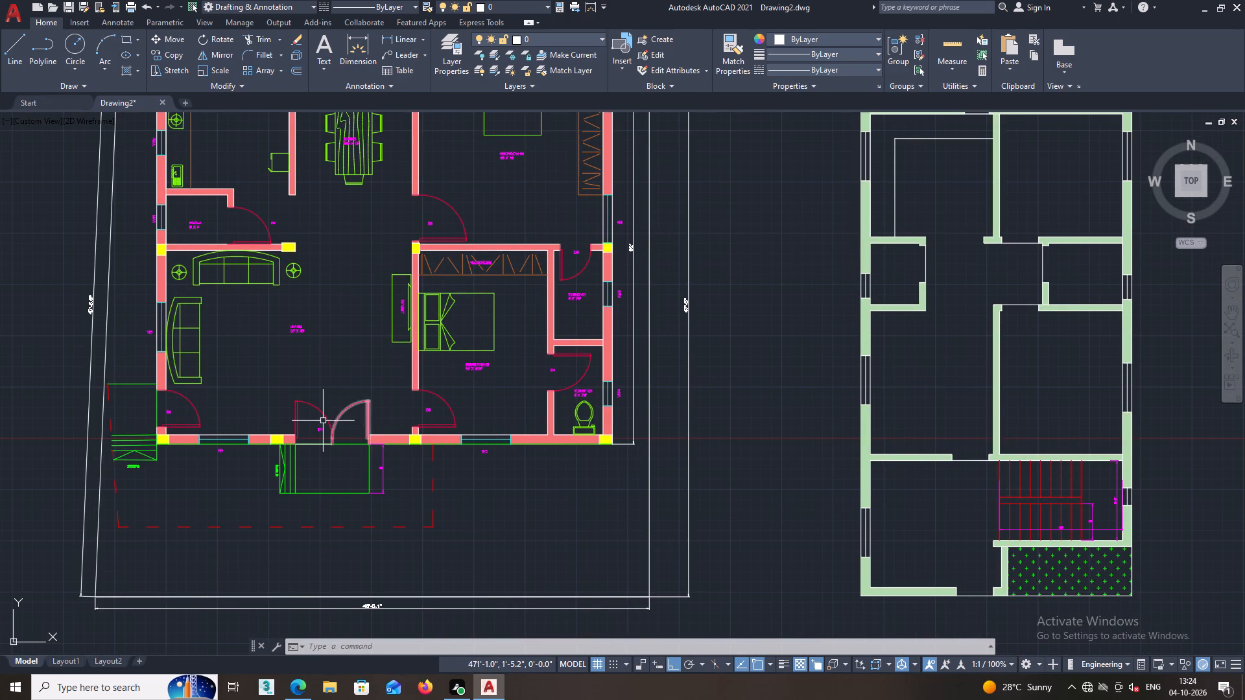
left_click(316, 410)
right_click(349, 355)
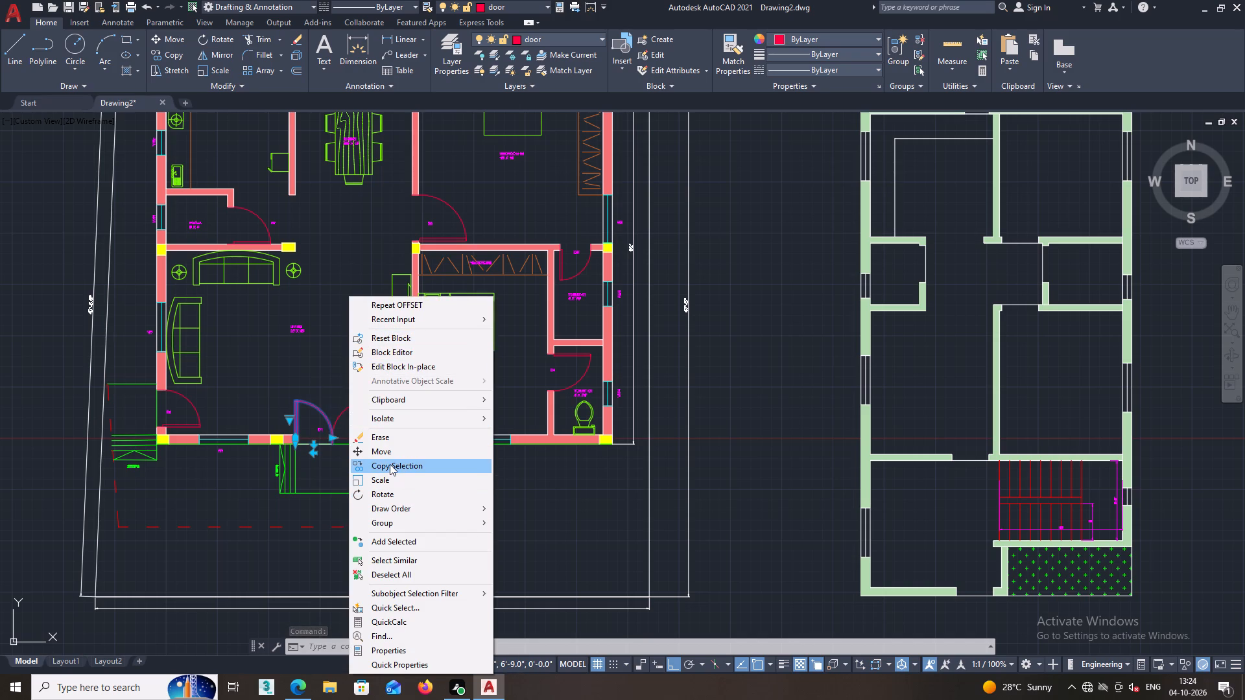
left_click(390, 464)
left_click(295, 443)
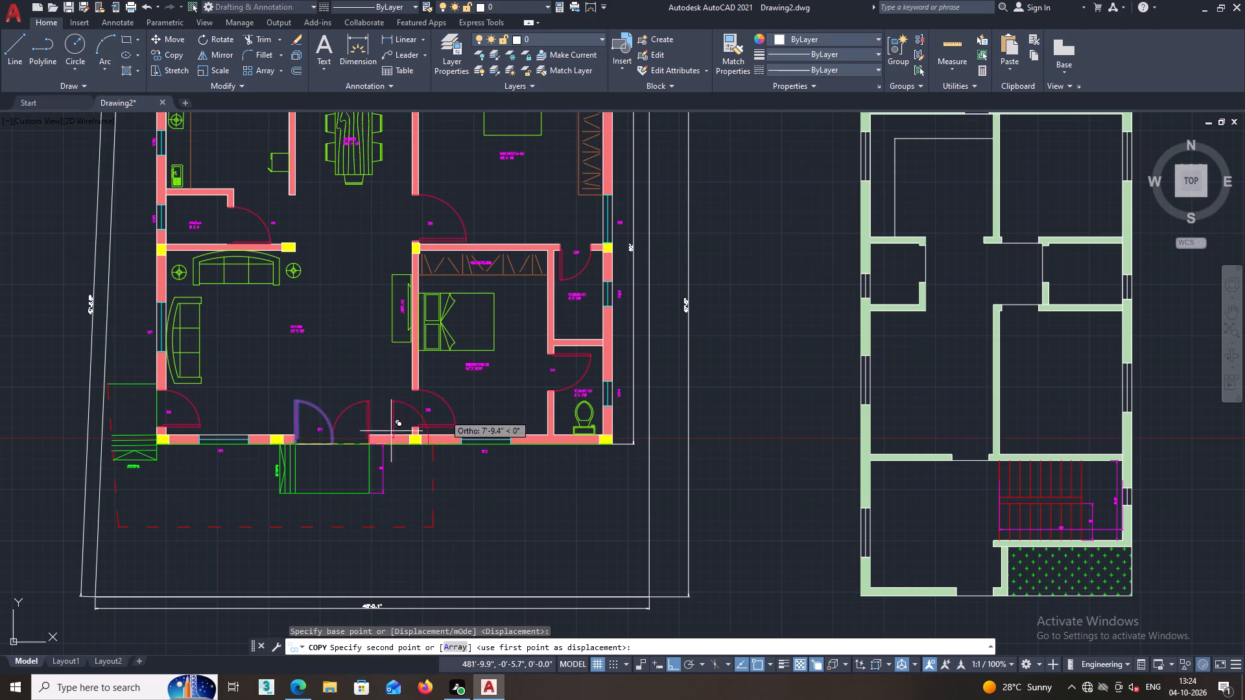
middle_click_drag(862, 216, 728, 283)
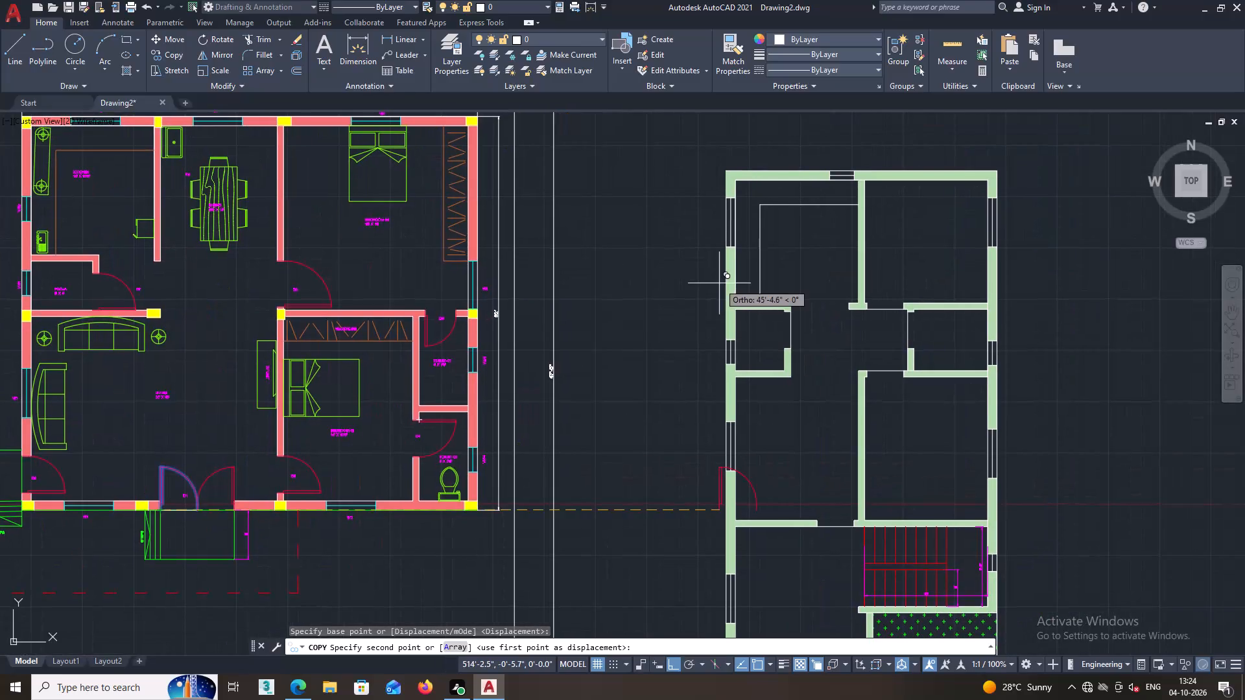
key("F8")
scroll(731, 333, "down", 1)
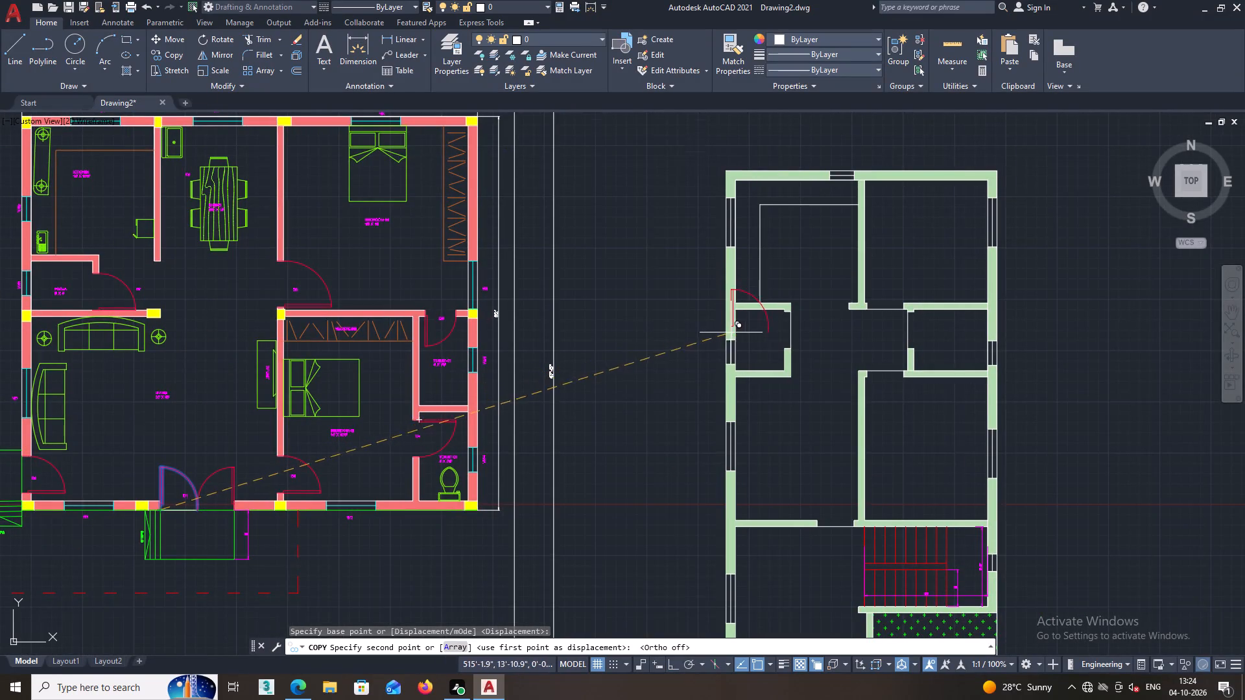
scroll(731, 333, "down", 1)
middle_click_drag(750, 319, 648, 350)
scroll(701, 327, "up", 2)
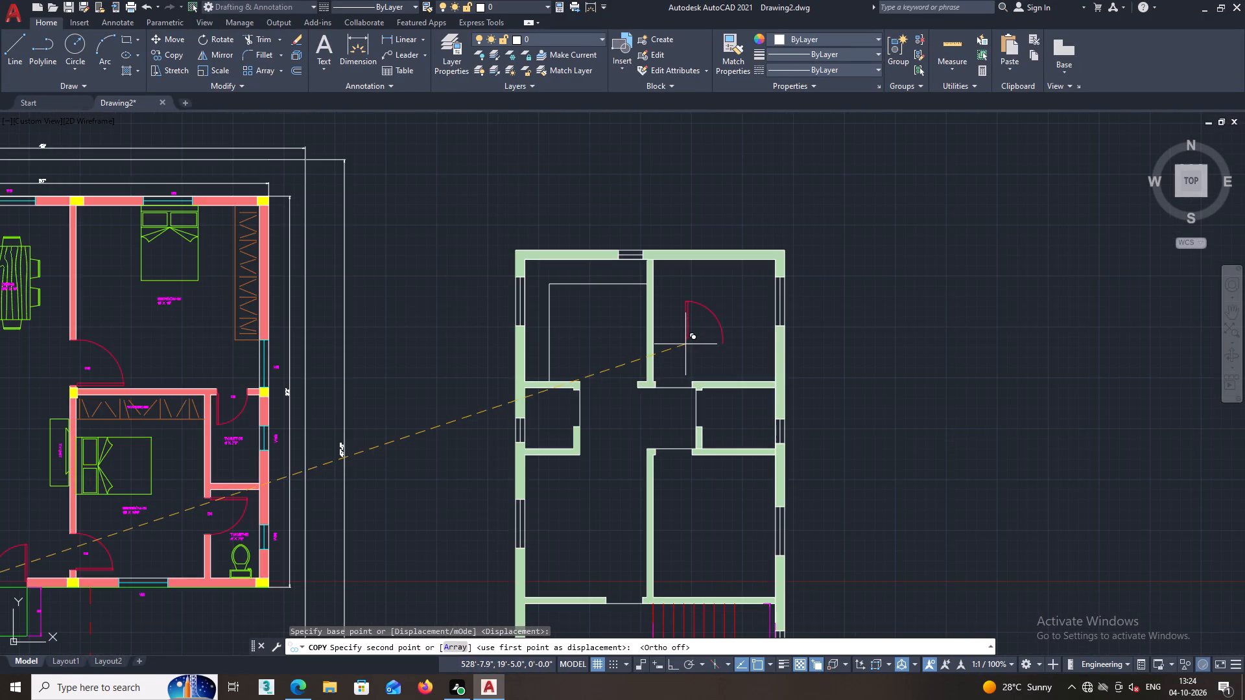
scroll(682, 340, "up", 3)
middle_click_drag(593, 499, 622, 423)
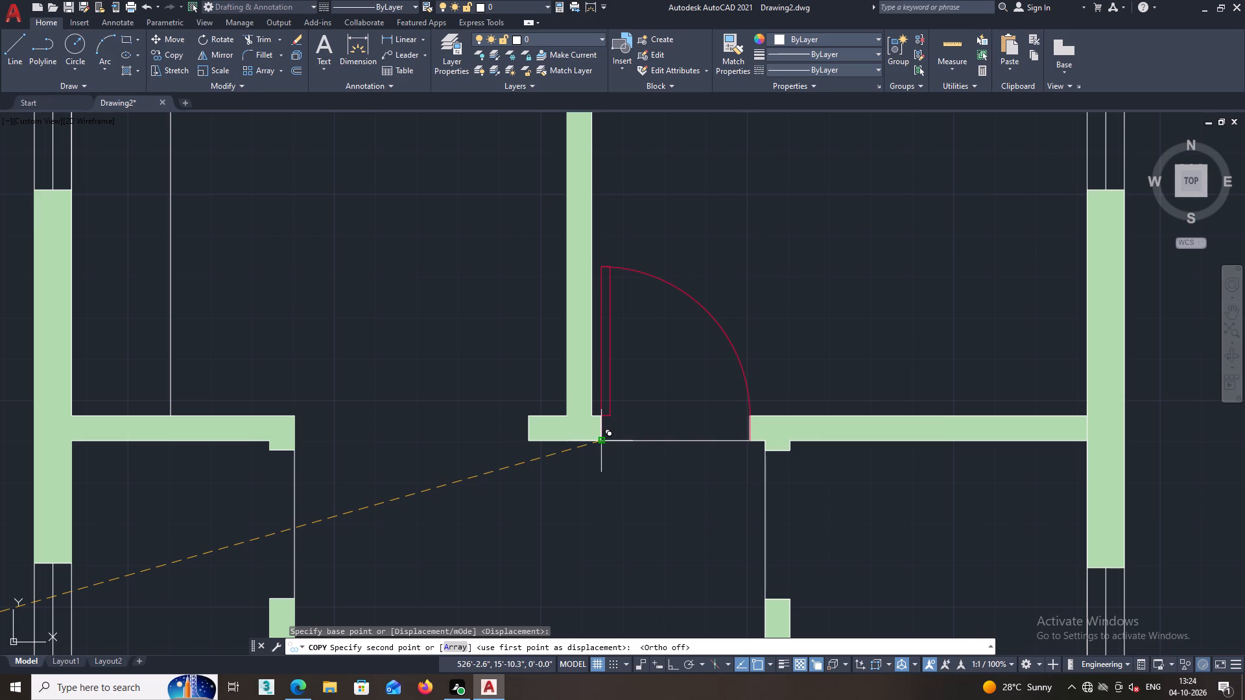
left_click(600, 440)
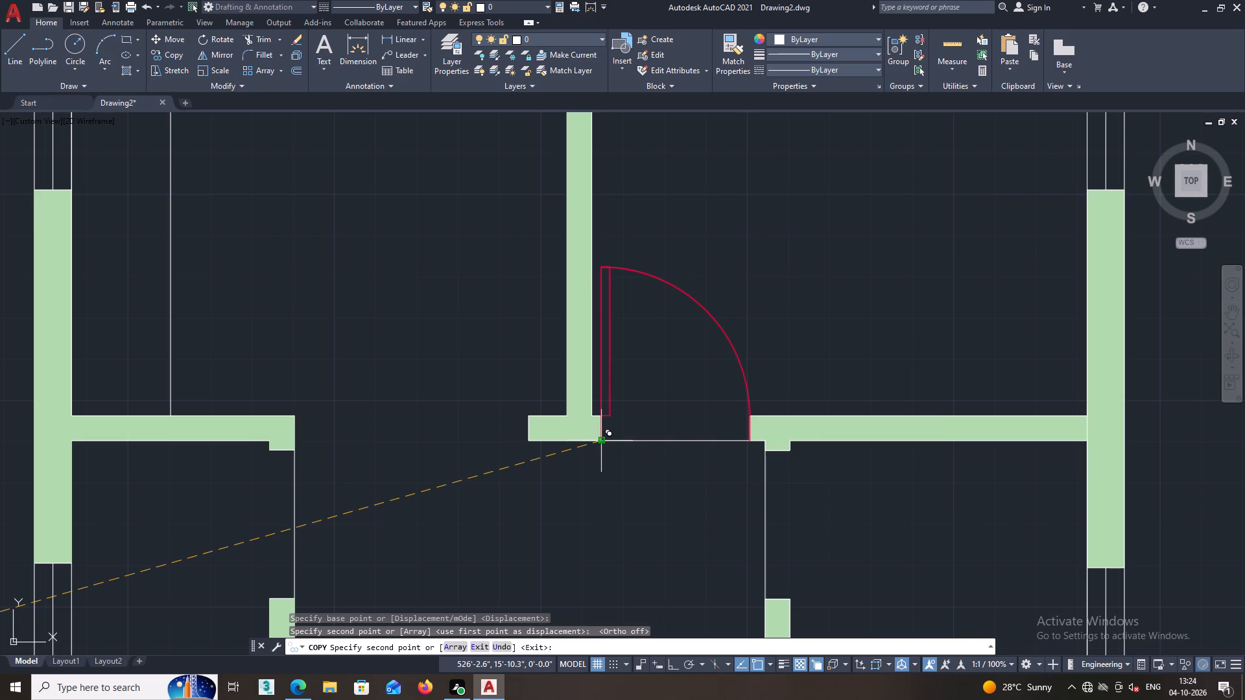
Place another copy of the door leaf at the opening in the north wall of the east room above the staircase.
middle_click_drag(667, 493, 635, 384)
middle_click_drag(635, 439, 634, 395)
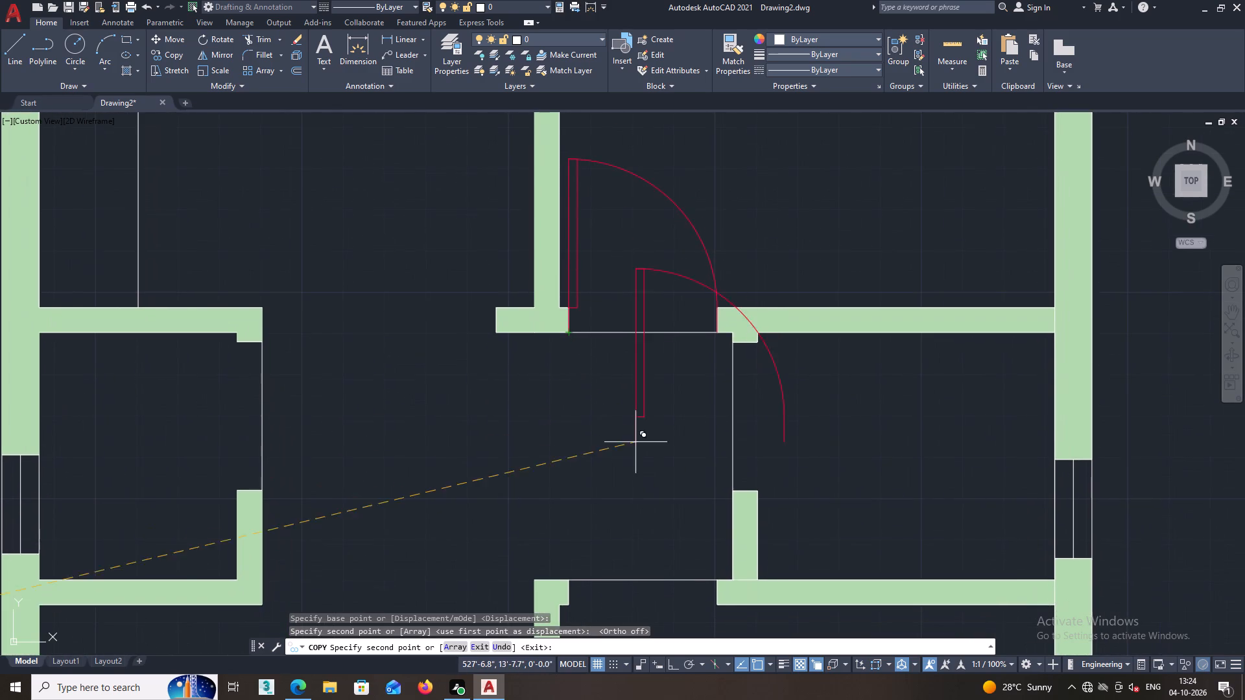
middle_click_drag(634, 395, 620, 317)
middle_click_drag(617, 428, 617, 355)
scroll(560, 407, "up", 2)
scroll(560, 407, "down", 2)
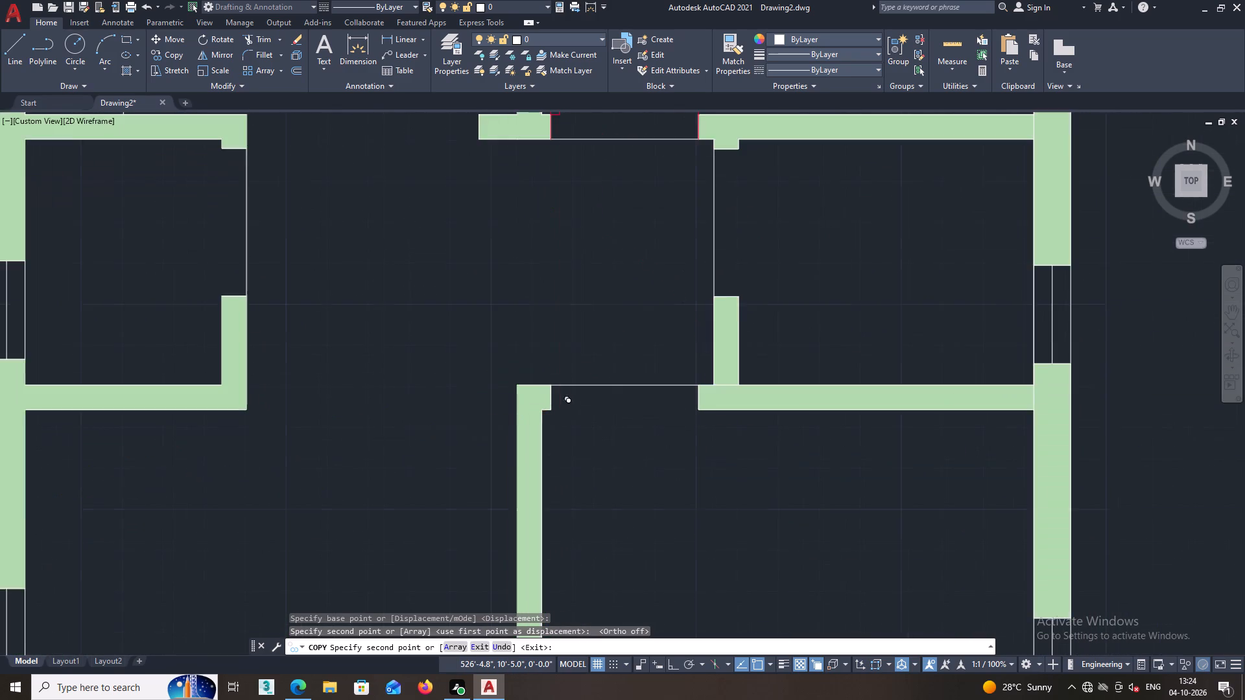
scroll(612, 406, "down", 1)
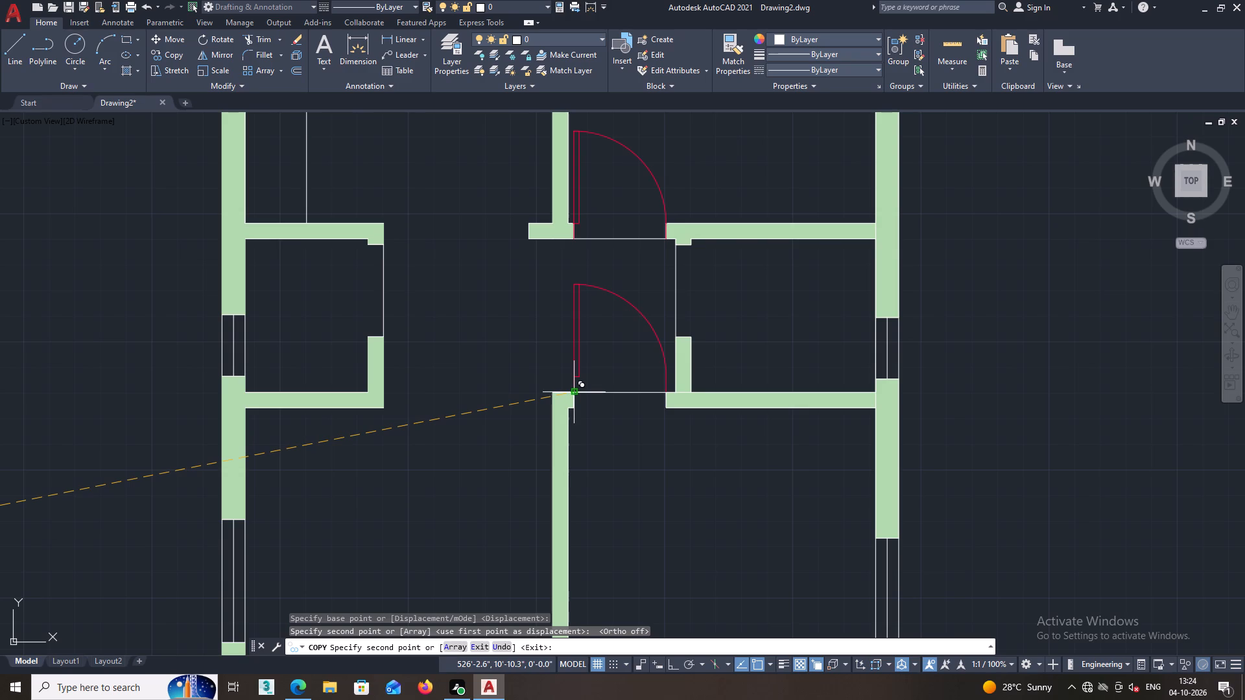
left_click(575, 392)
key("Escape")
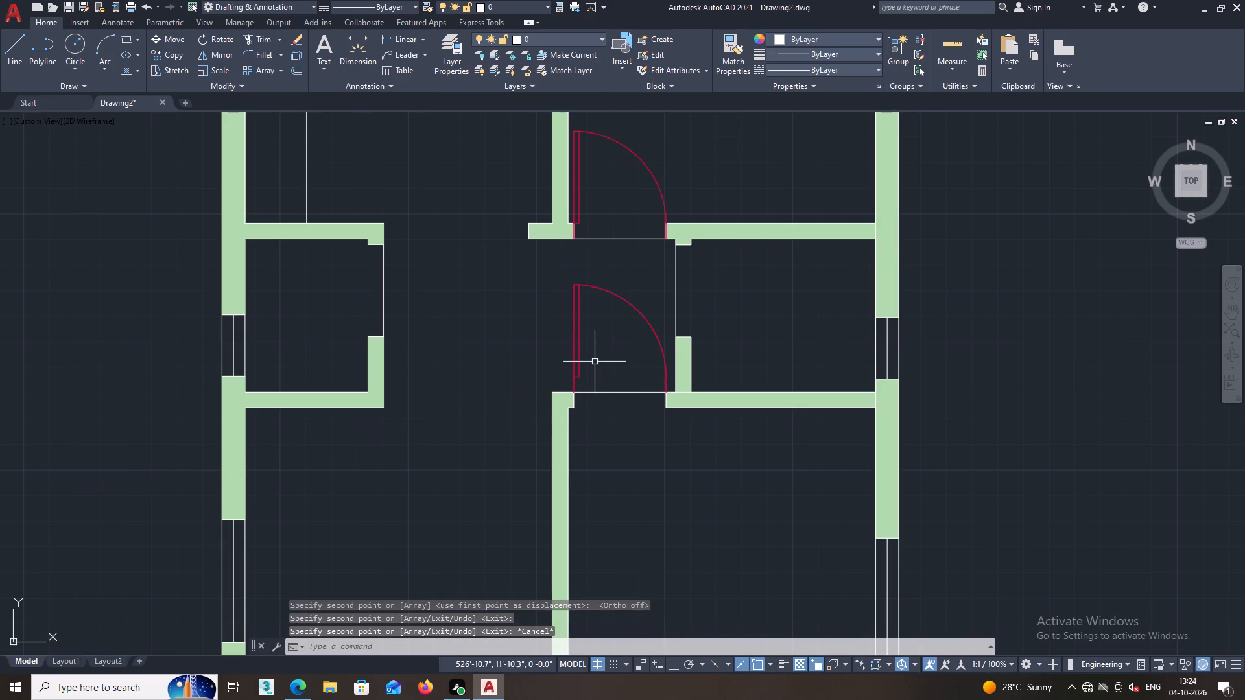
Flip the lower door copy so that it swings south into the room above the staircase.
left_click(577, 362)
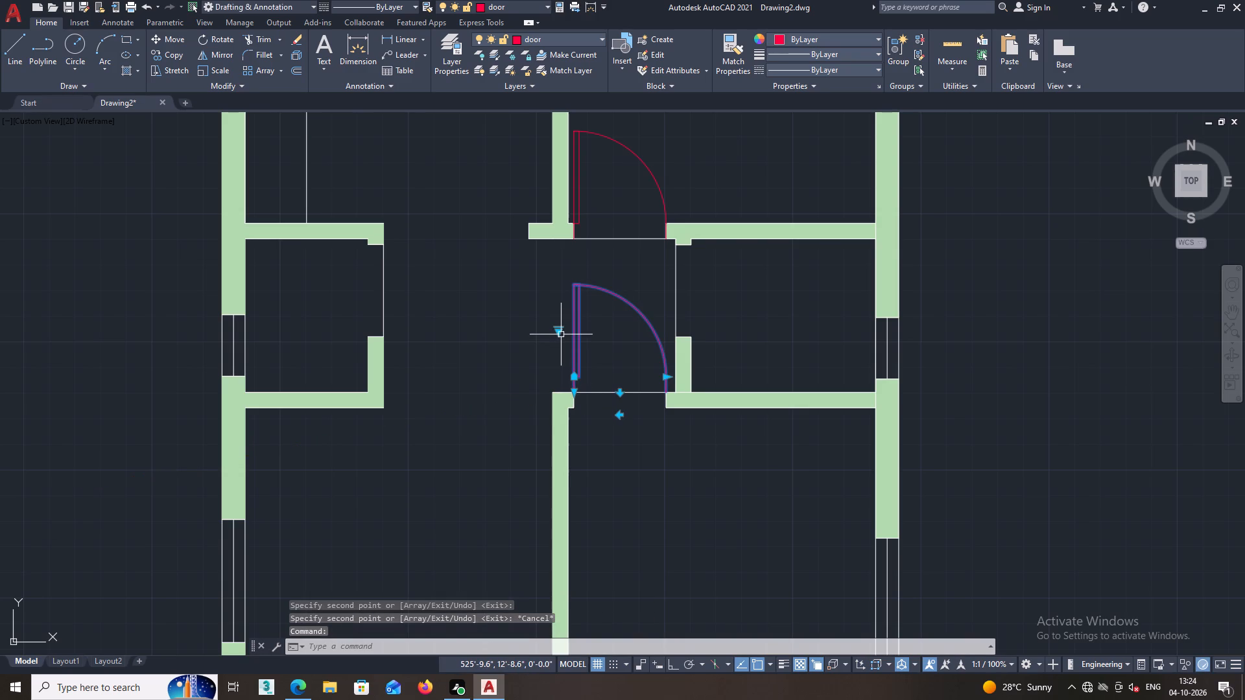
left_click(621, 391)
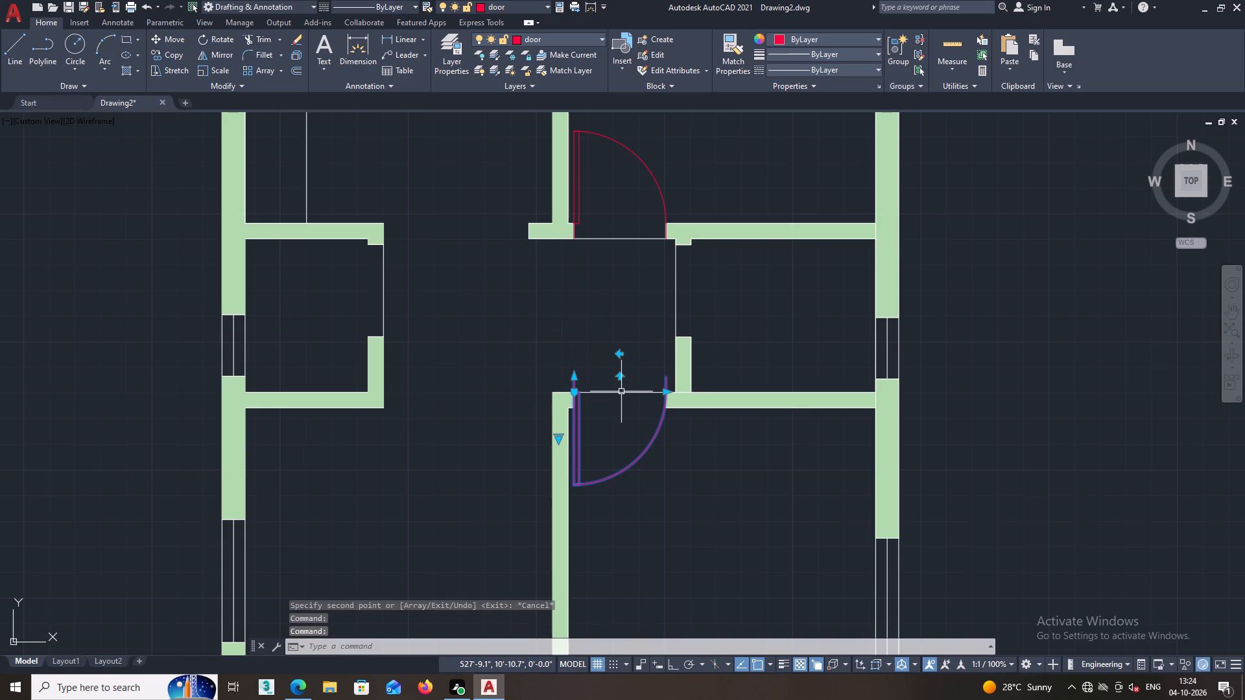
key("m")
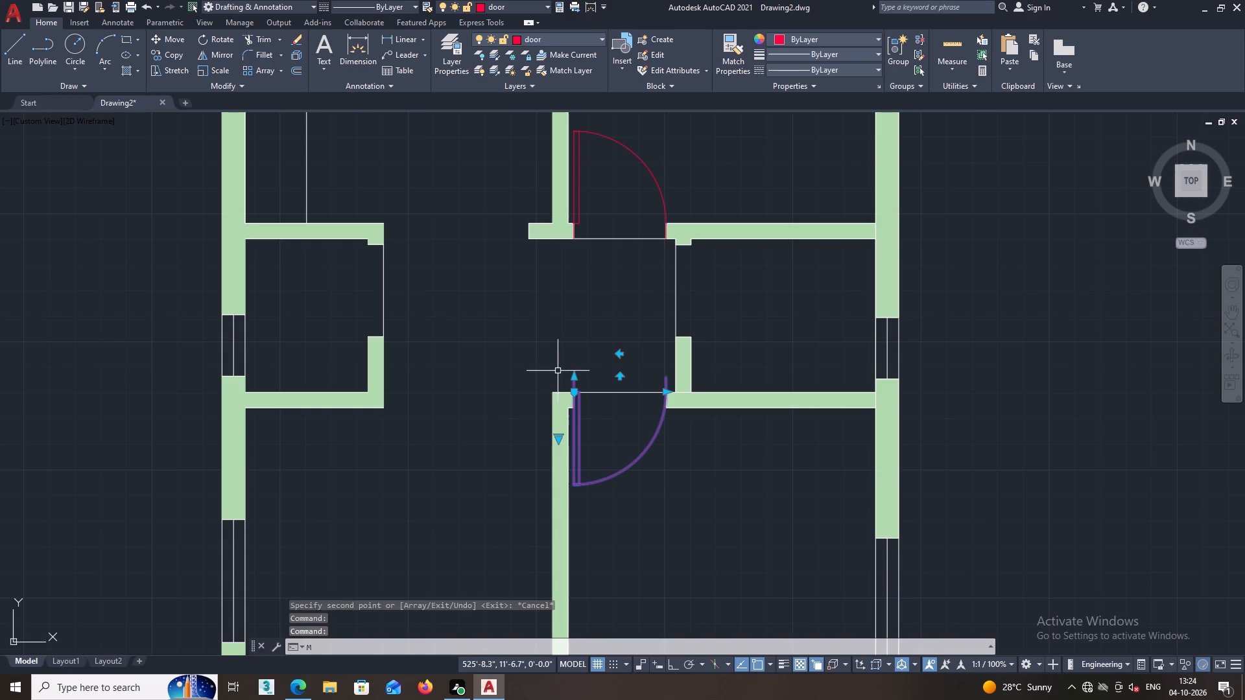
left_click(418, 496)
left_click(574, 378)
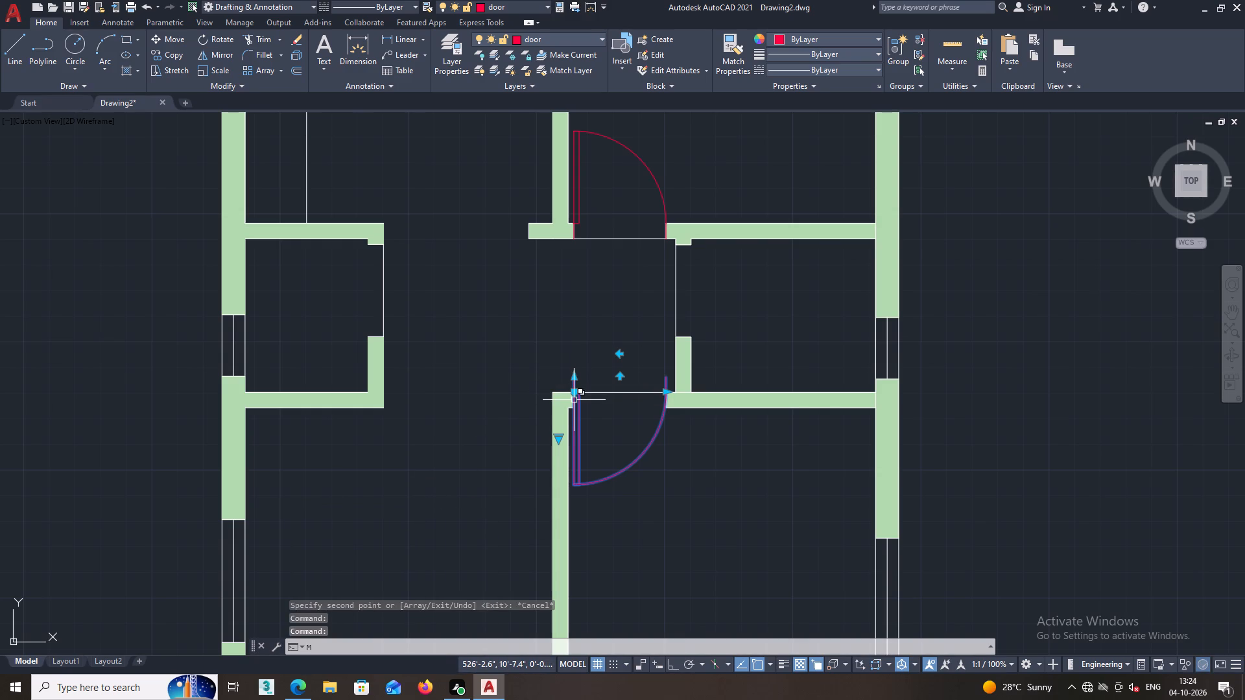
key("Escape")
Move the flipped door south so its jamb end meets the north corner of the wall opening.
left_click(582, 430)
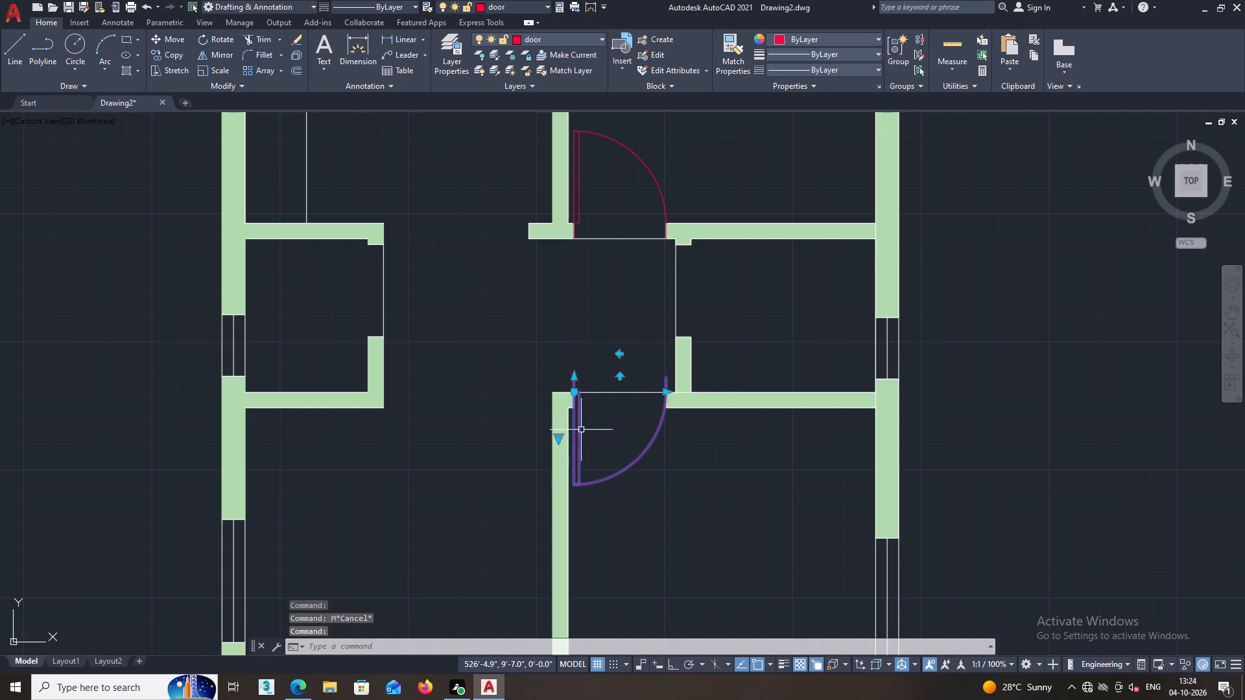
right_click(582, 428)
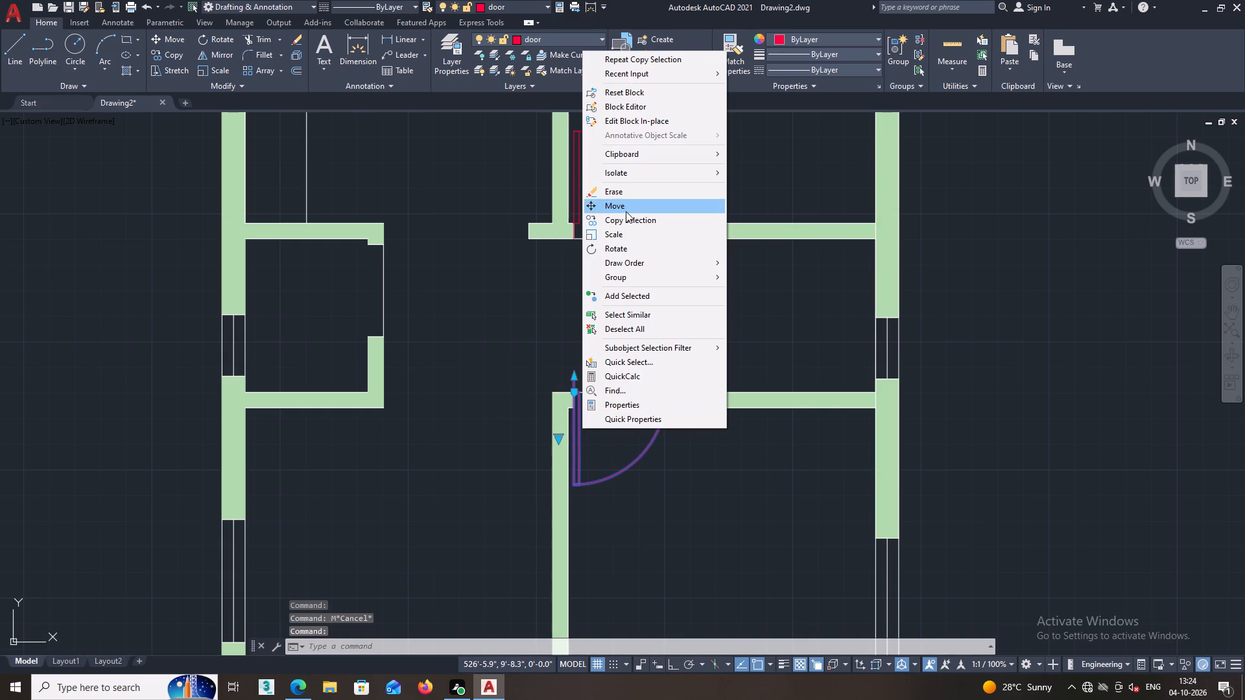
left_click(626, 207)
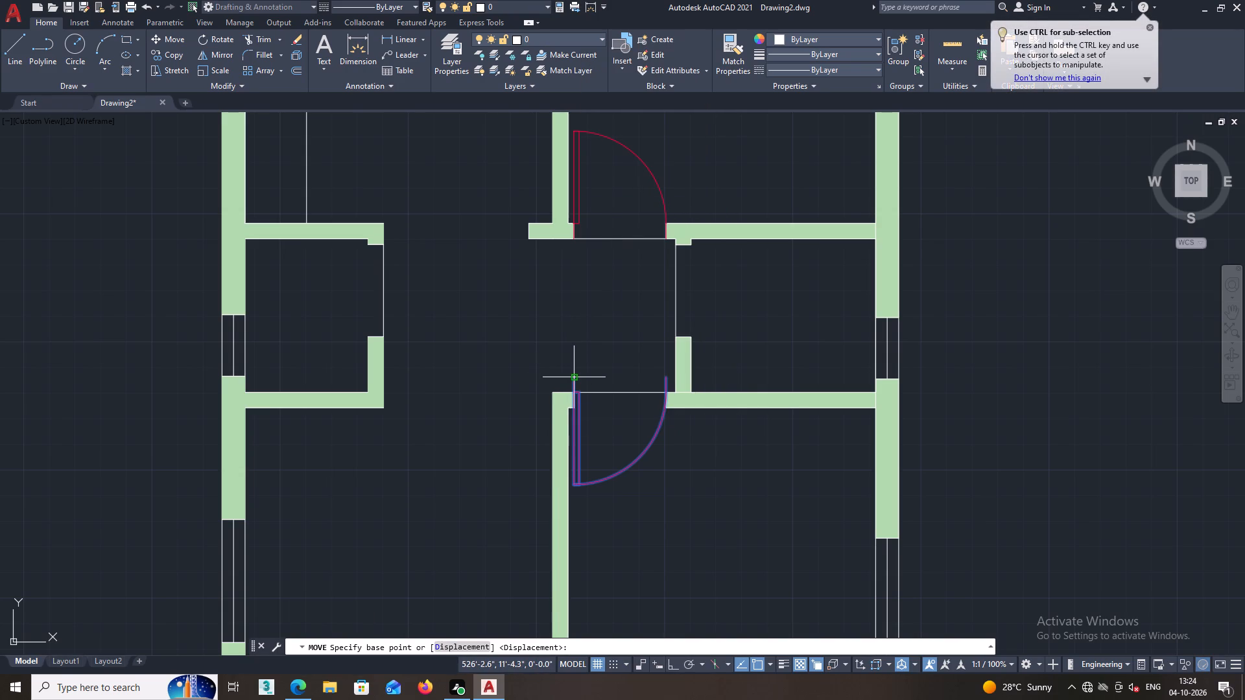
left_click(573, 379)
scroll(573, 395, "up", 3)
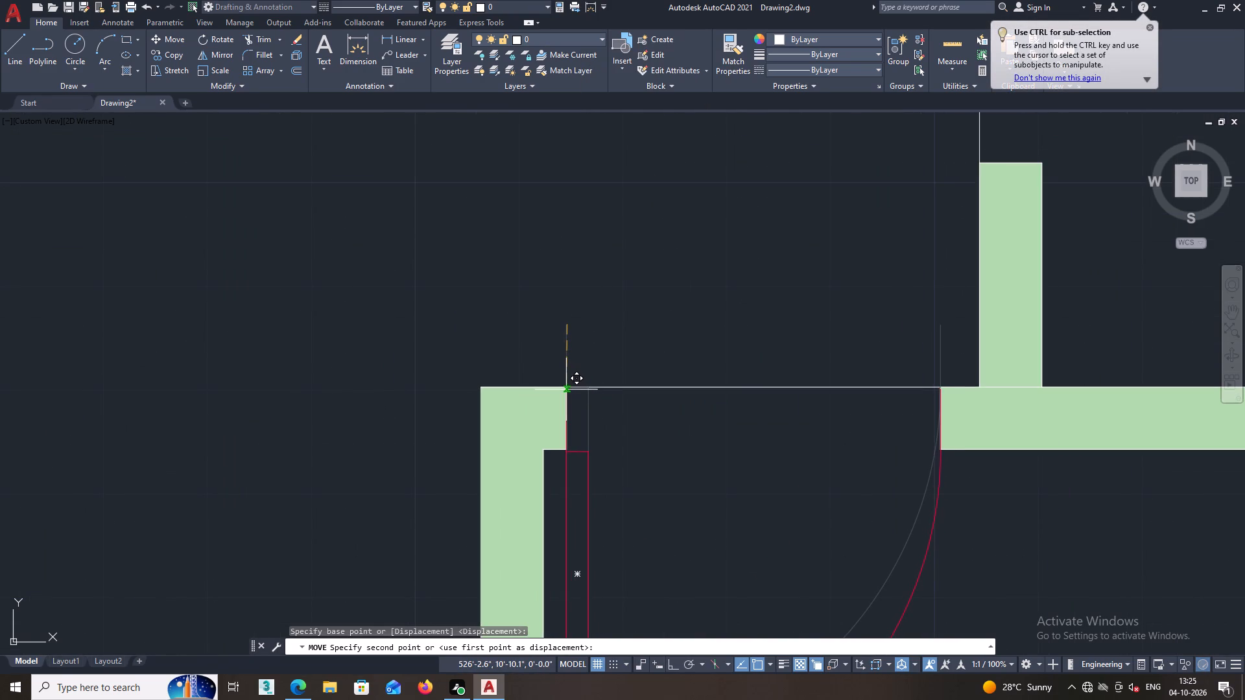
key("F8")
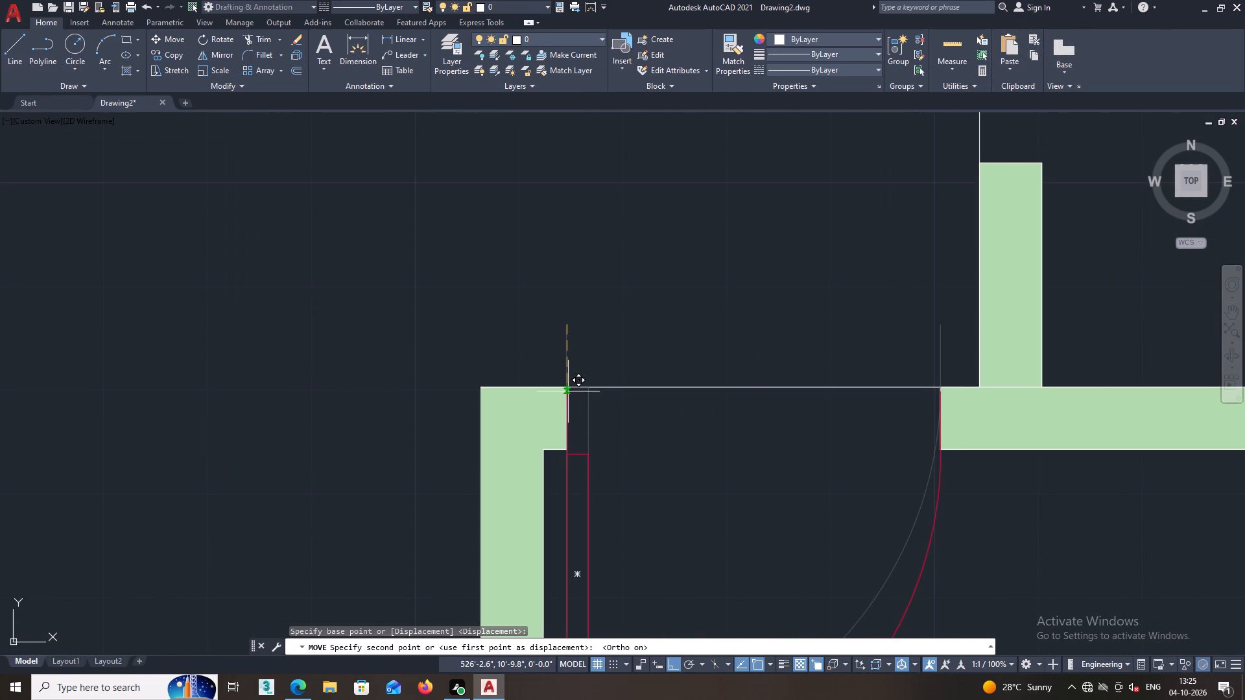
left_click(567, 388)
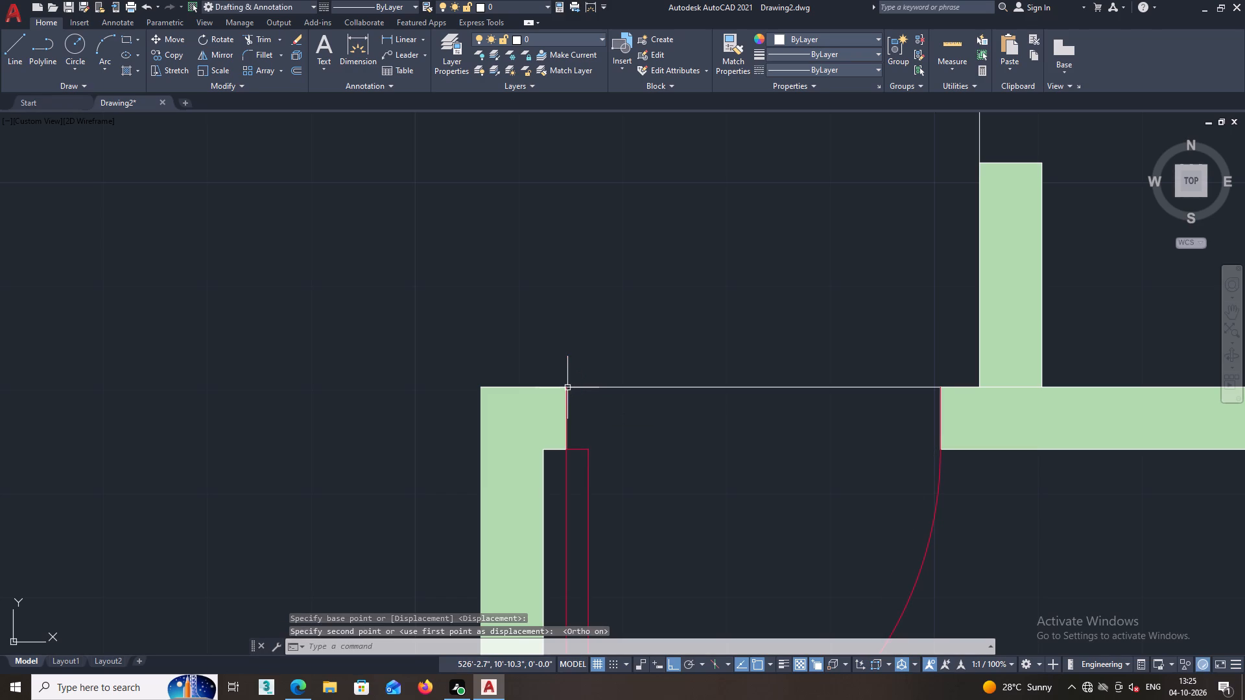
key("space")
scroll(602, 432, "down", 3)
key("space")
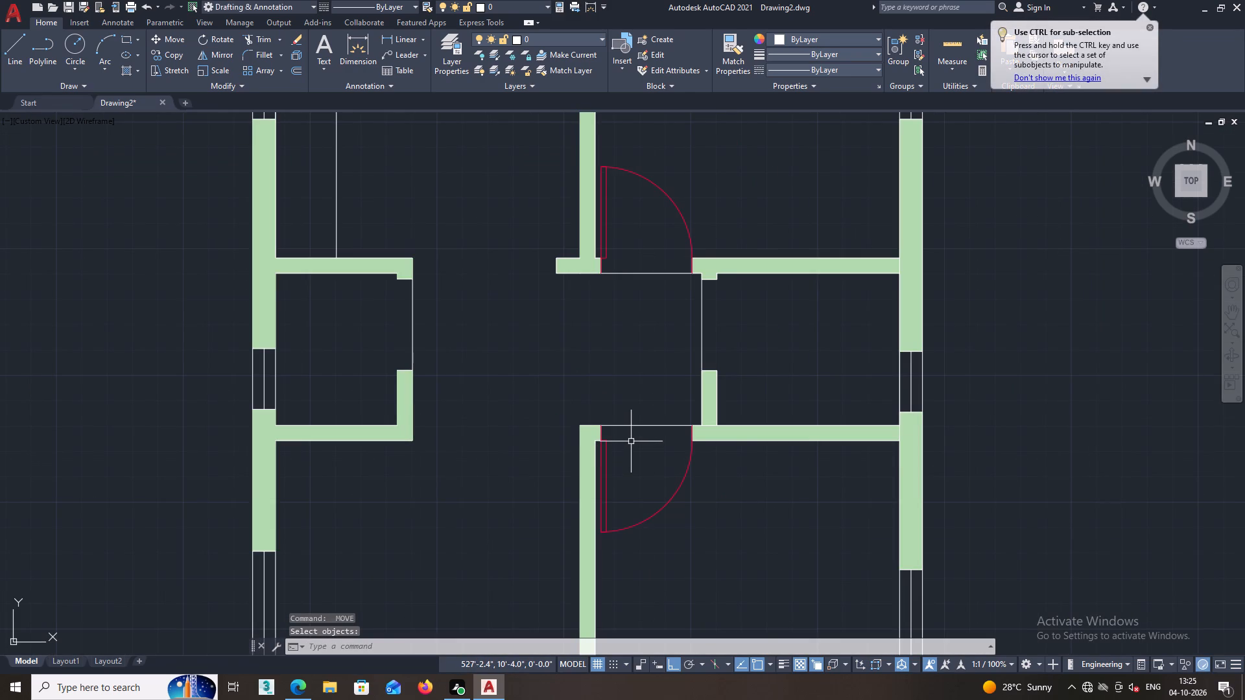
Copy the door at the second plan's northeast room to the opening in the wall between the middle west room and the southwest room.
scroll(630, 446, "down", 3)
middle_click_drag(638, 454, 619, 399)
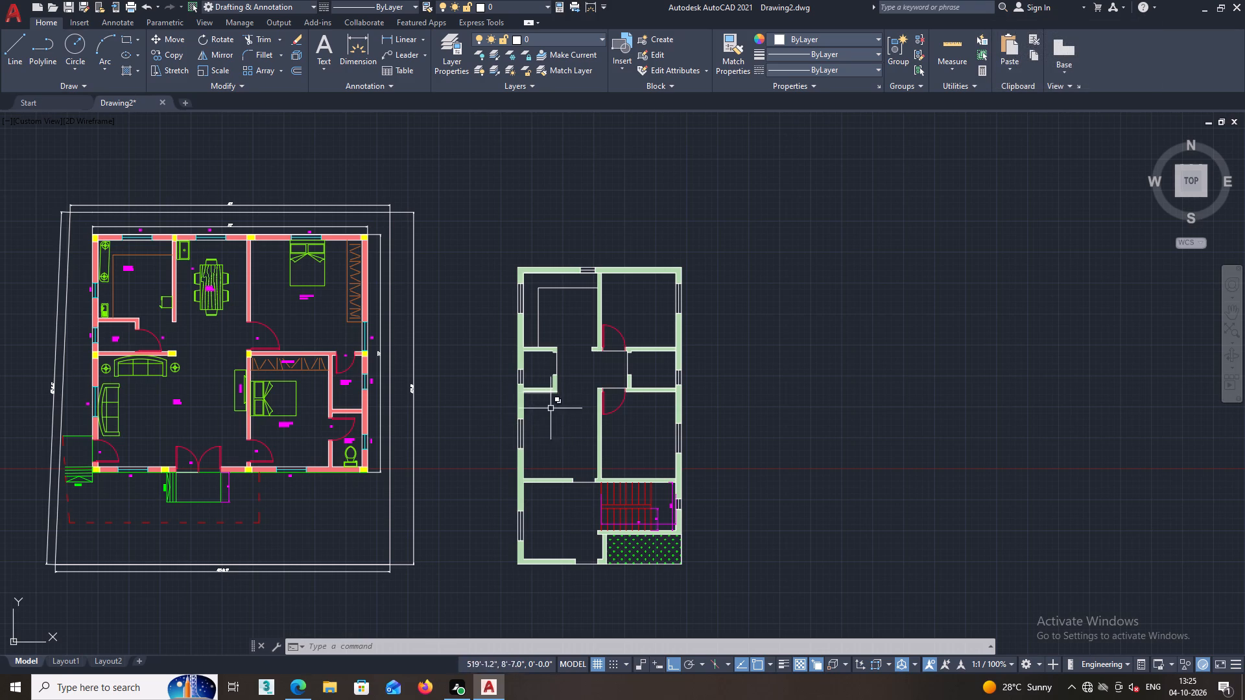
middle_click_drag(576, 424, 581, 382)
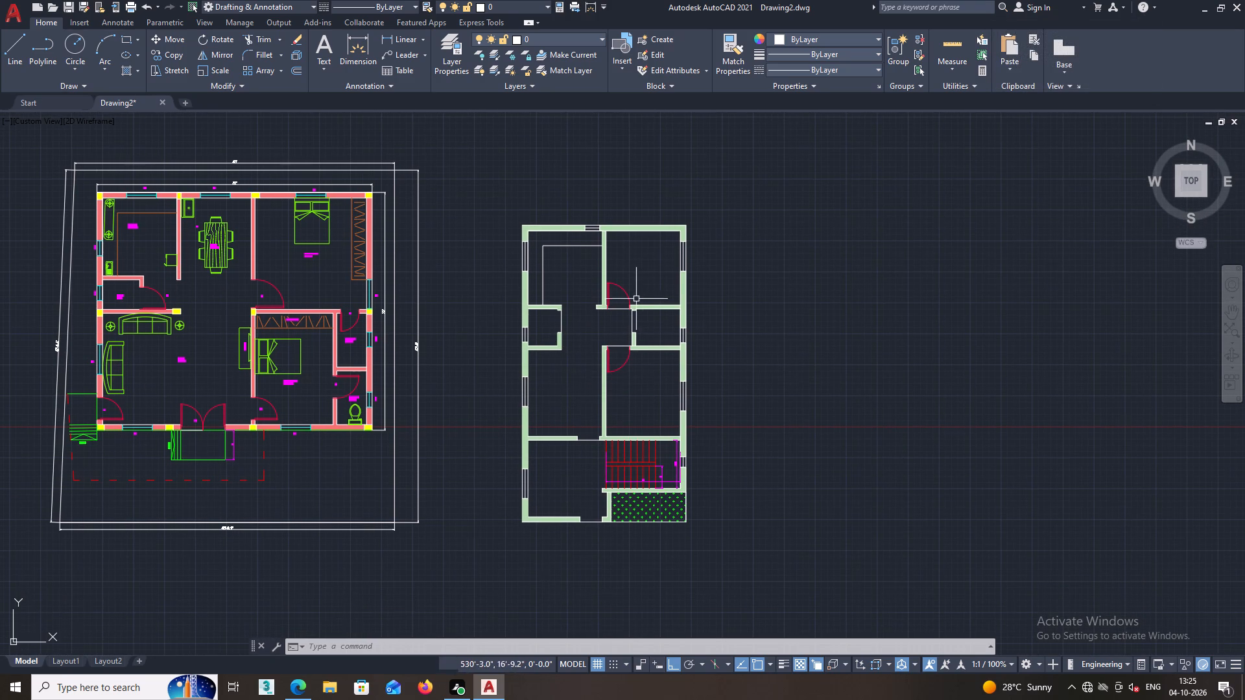
scroll(635, 295, "up", 1)
left_click(622, 288)
left_click(619, 293)
right_click(632, 270)
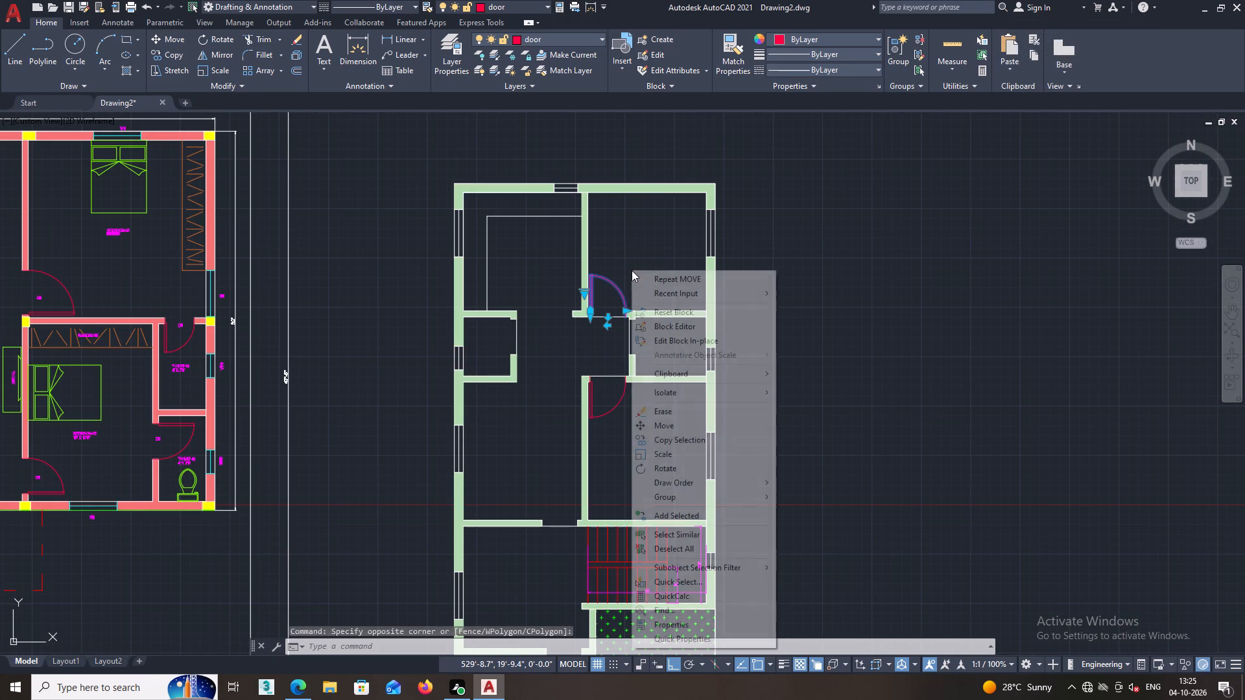
left_click(672, 437)
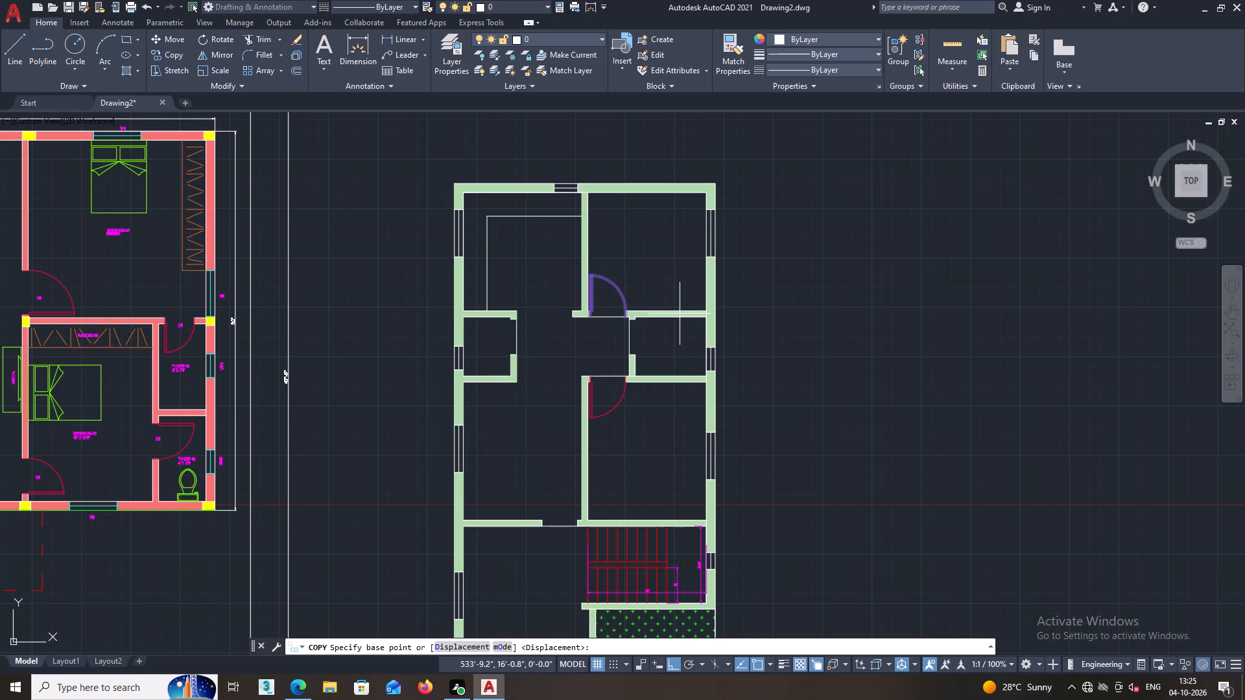
scroll(702, 287, "up", 1)
left_click(521, 335)
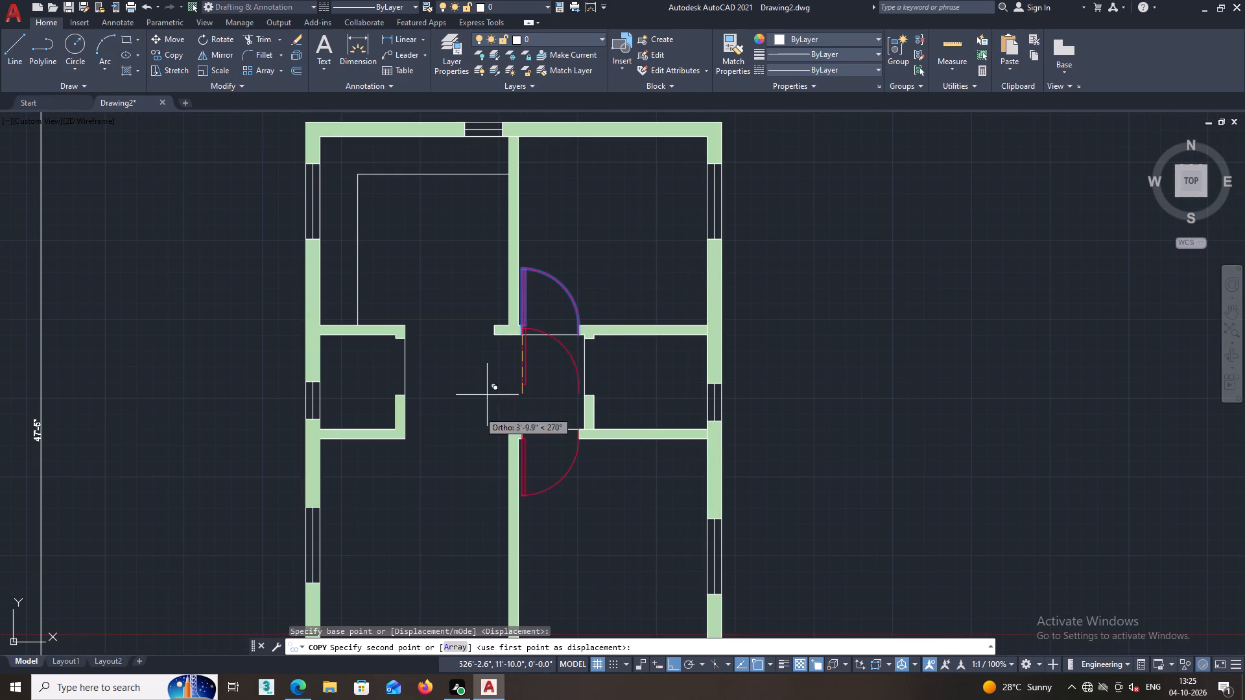
key("F8")
middle_click_drag(407, 504, 487, 374)
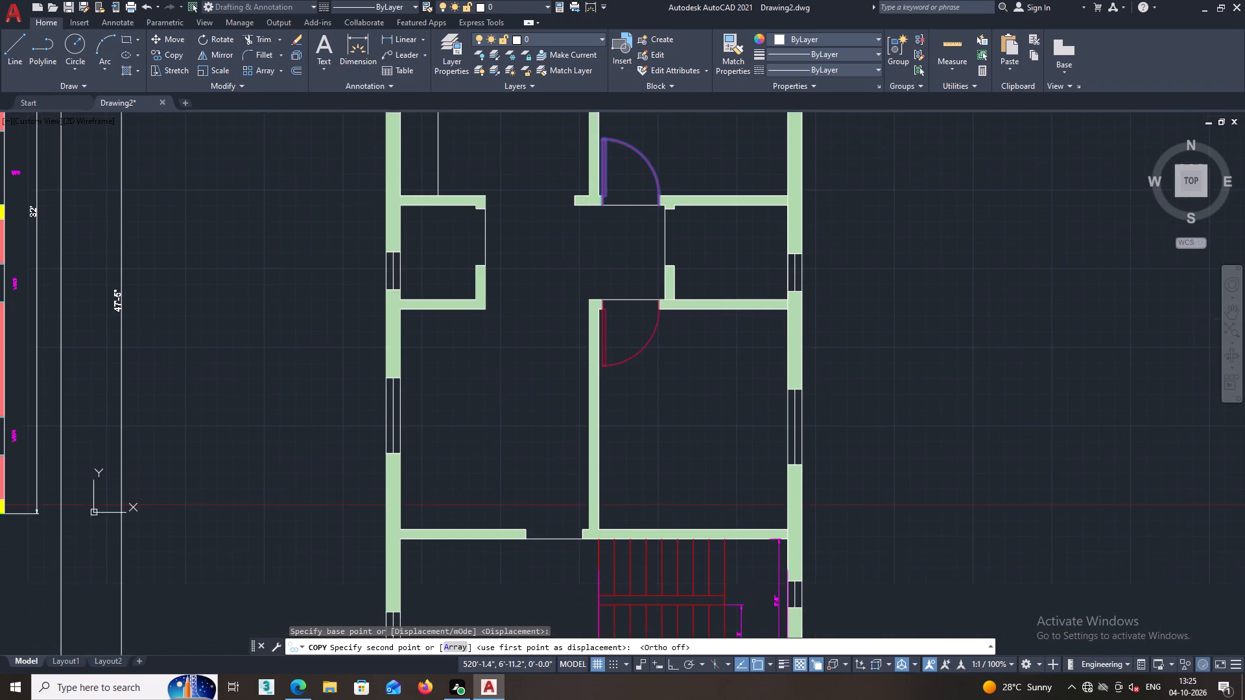
middle_click_drag(492, 467, 567, 353)
middle_click_drag(601, 408, 605, 377)
scroll(621, 396, "up", 3)
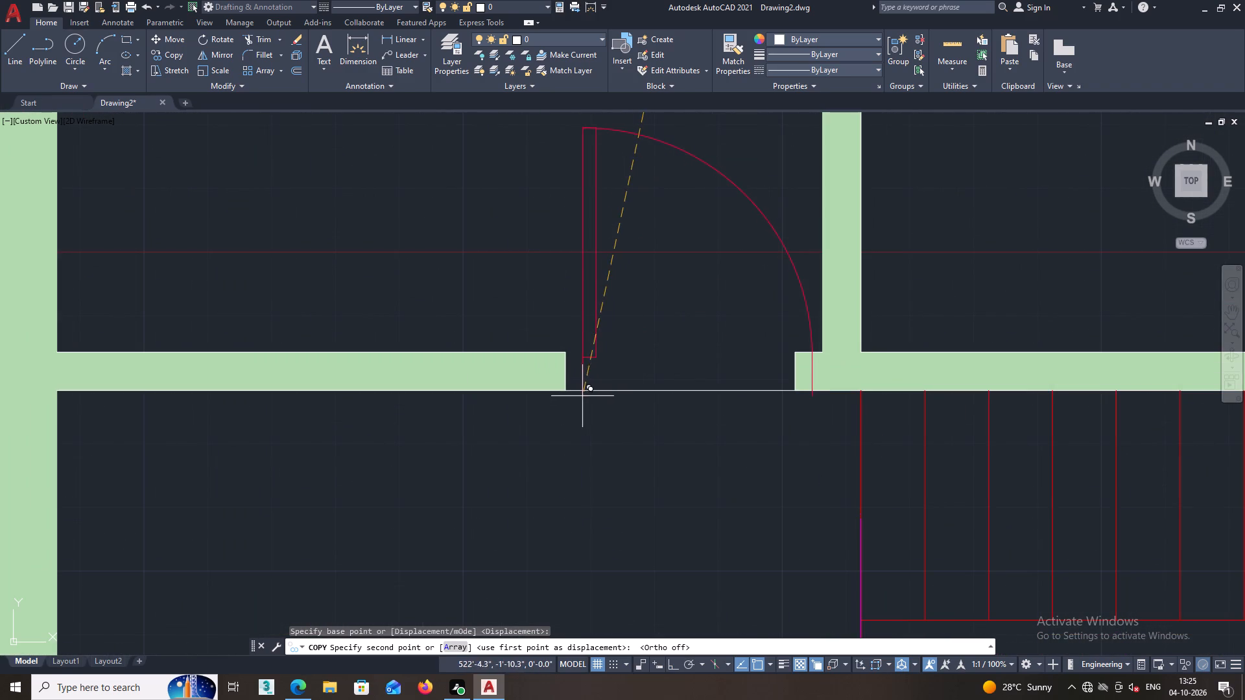
left_click(563, 391)
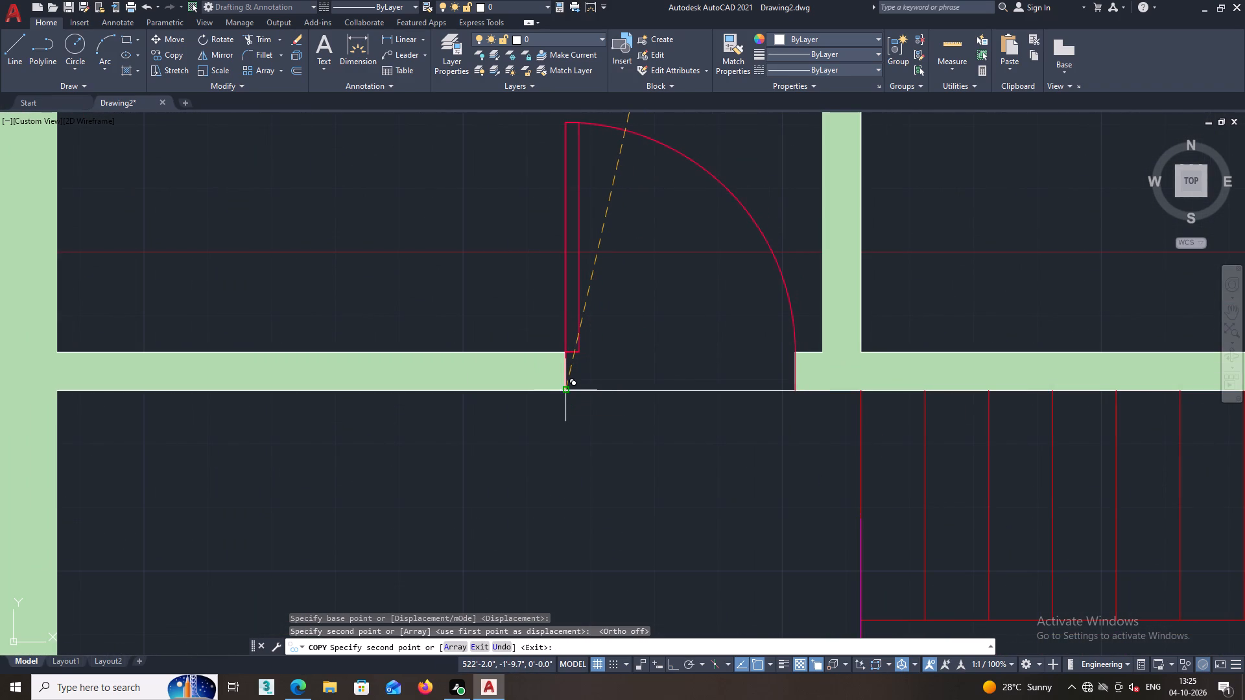
key("Escape")
Flip the copied door horizontally so that its leaf hangs on the east jamb, beside the central wall.
left_click(564, 275)
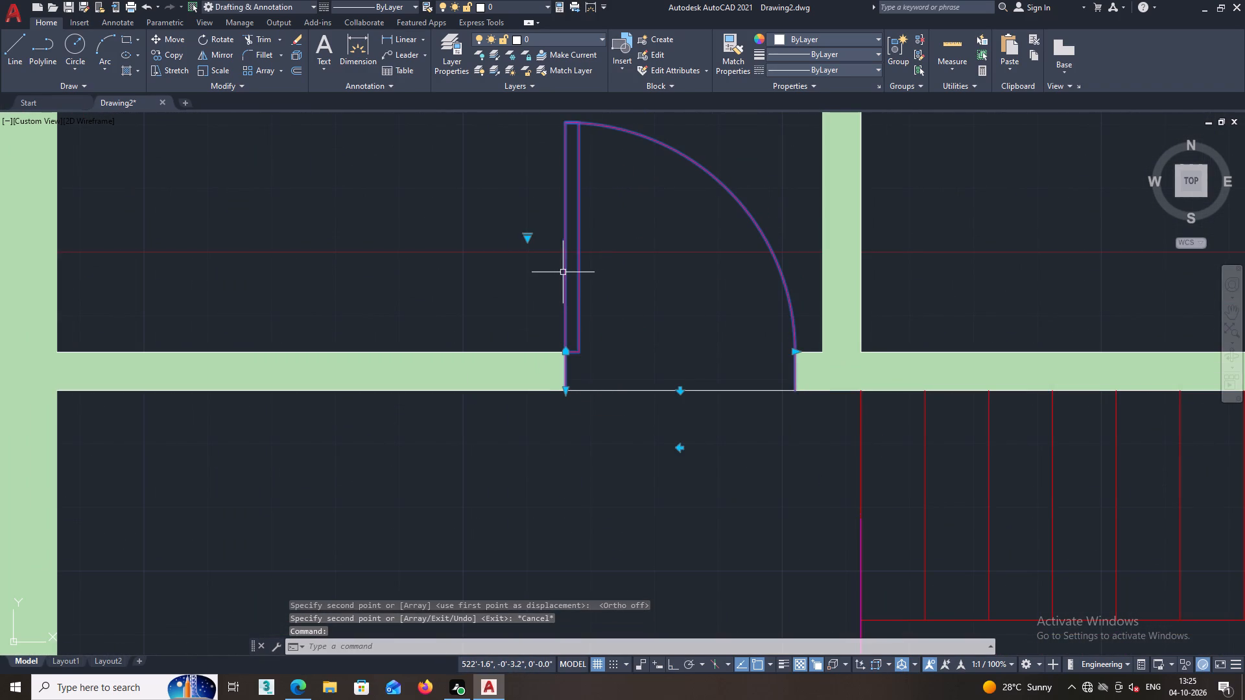
left_click(680, 449)
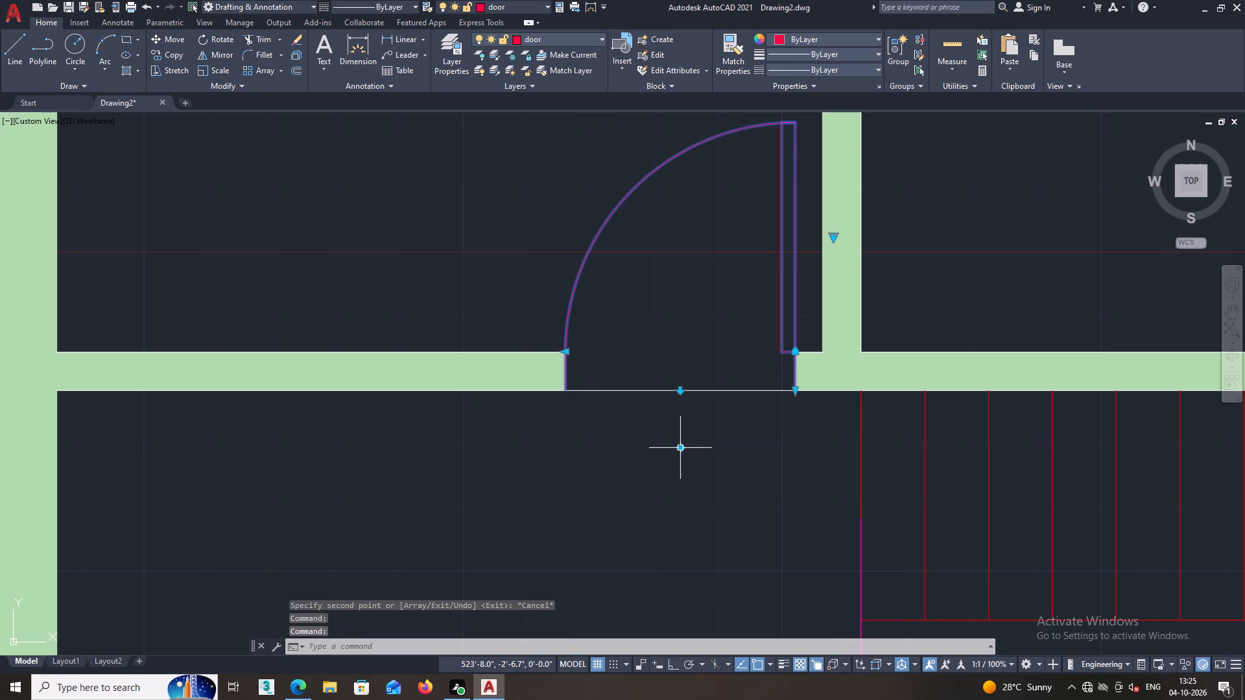
key("Escape")
Look over the second plan's rooms to check which wall openings still need doors.
scroll(670, 397, "down", 2)
middle_click_drag(669, 428, 476, 456)
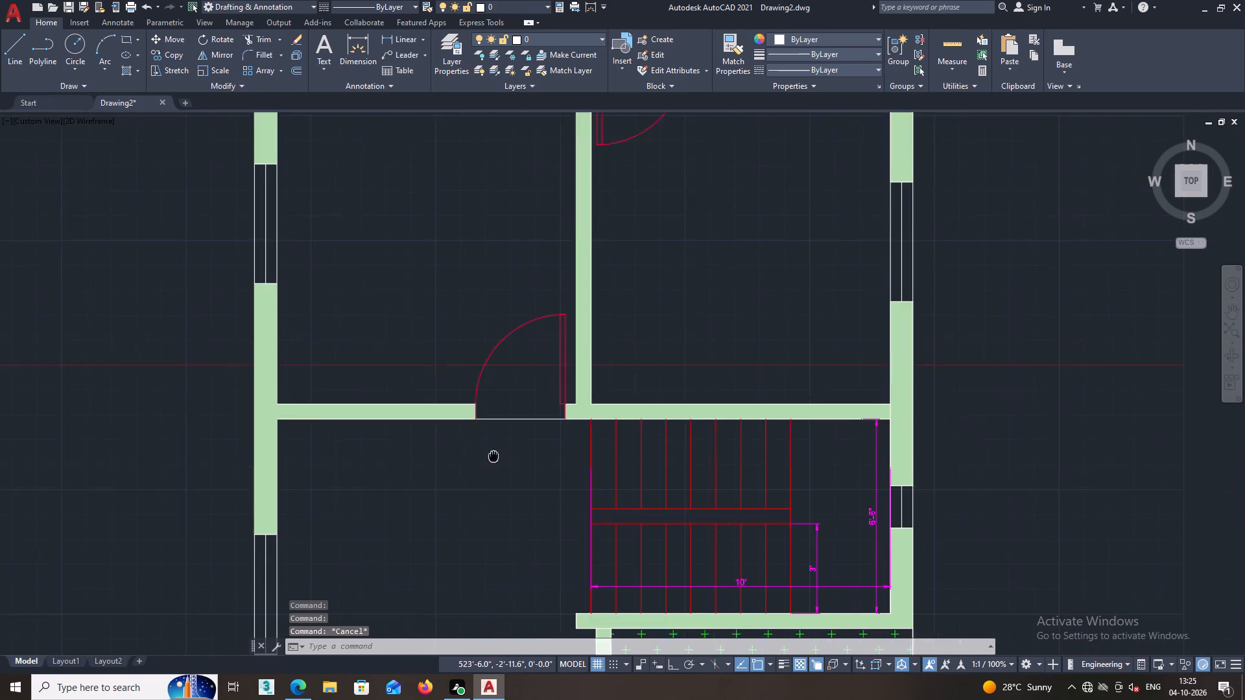
middle_click_drag(476, 456, 475, 456)
scroll(486, 458, "down", 1)
middle_click_drag(490, 466, 506, 420)
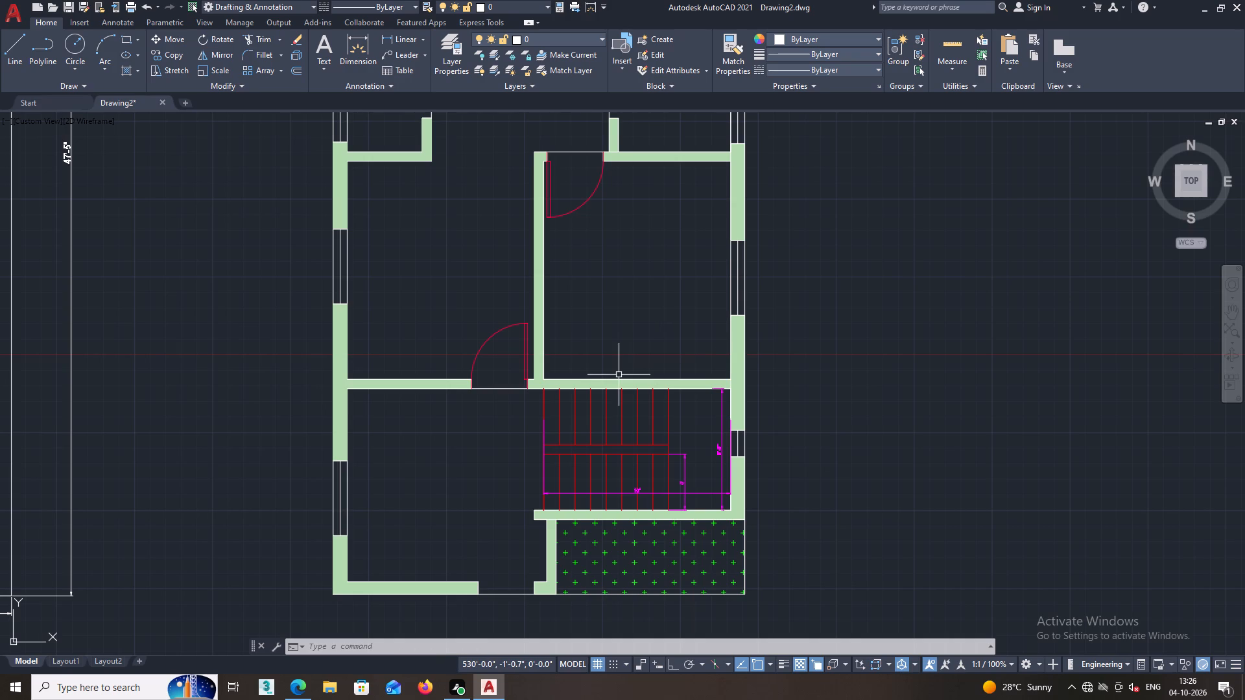
scroll(606, 333, "down", 1)
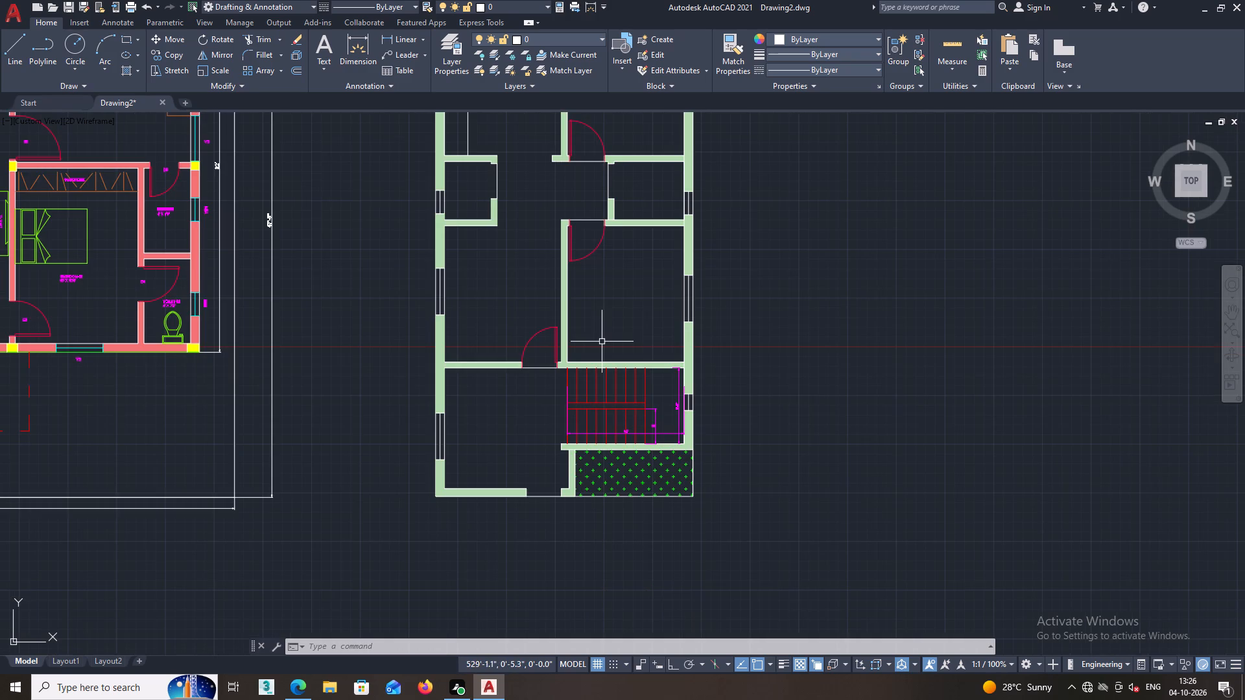
middle_click_drag(602, 340, 597, 433)
middle_click_drag(598, 410, 599, 419)
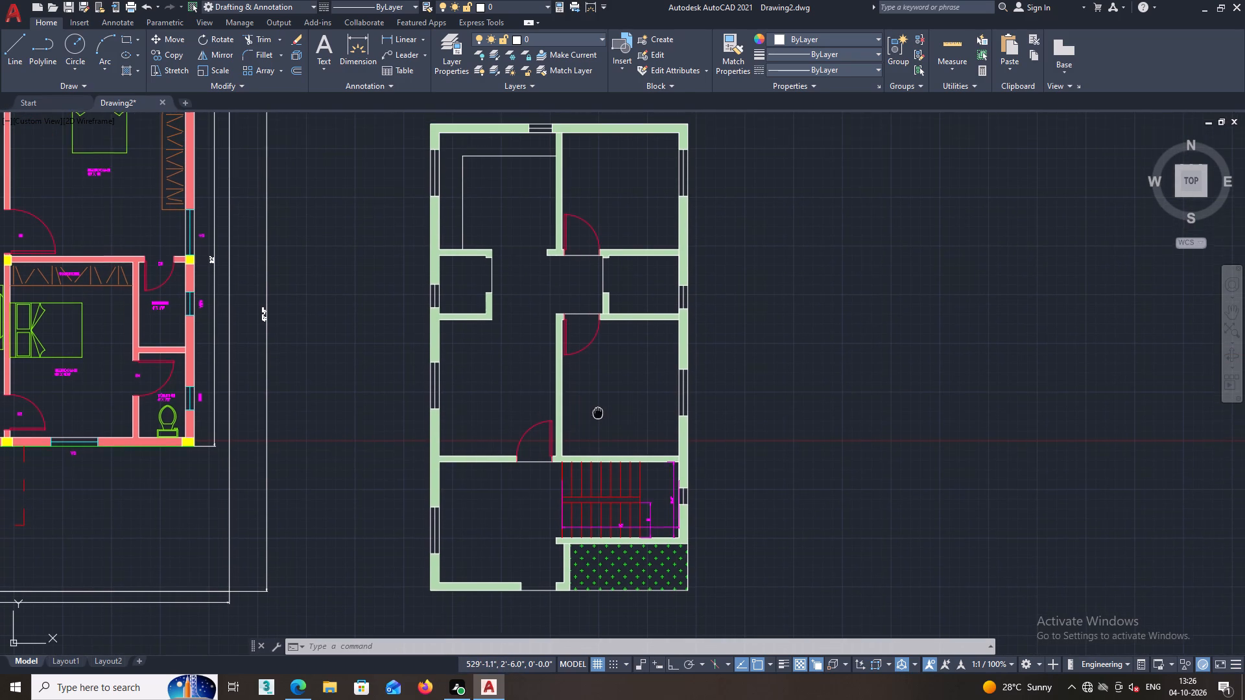
middle_click_drag(599, 419, 600, 425)
scroll(476, 235, "up", 2)
scroll(560, 321, "down", 2)
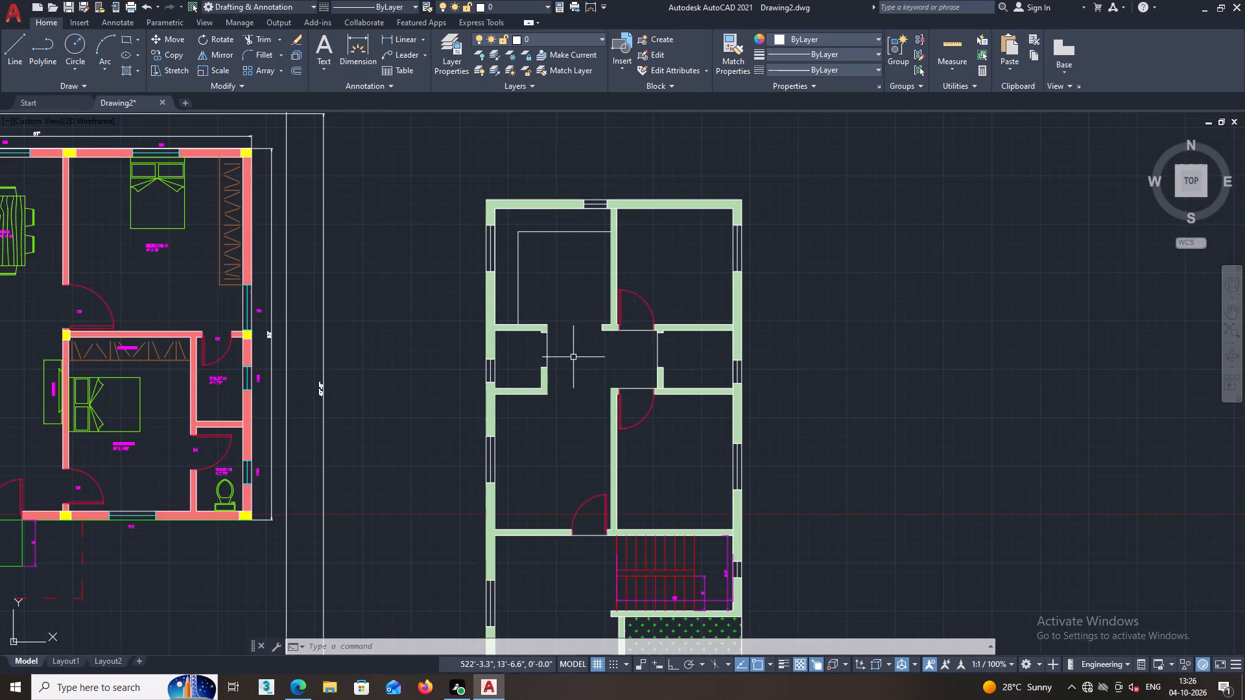
middle_click_drag(560, 379, 520, 375)
middle_click_drag(521, 367, 514, 474)
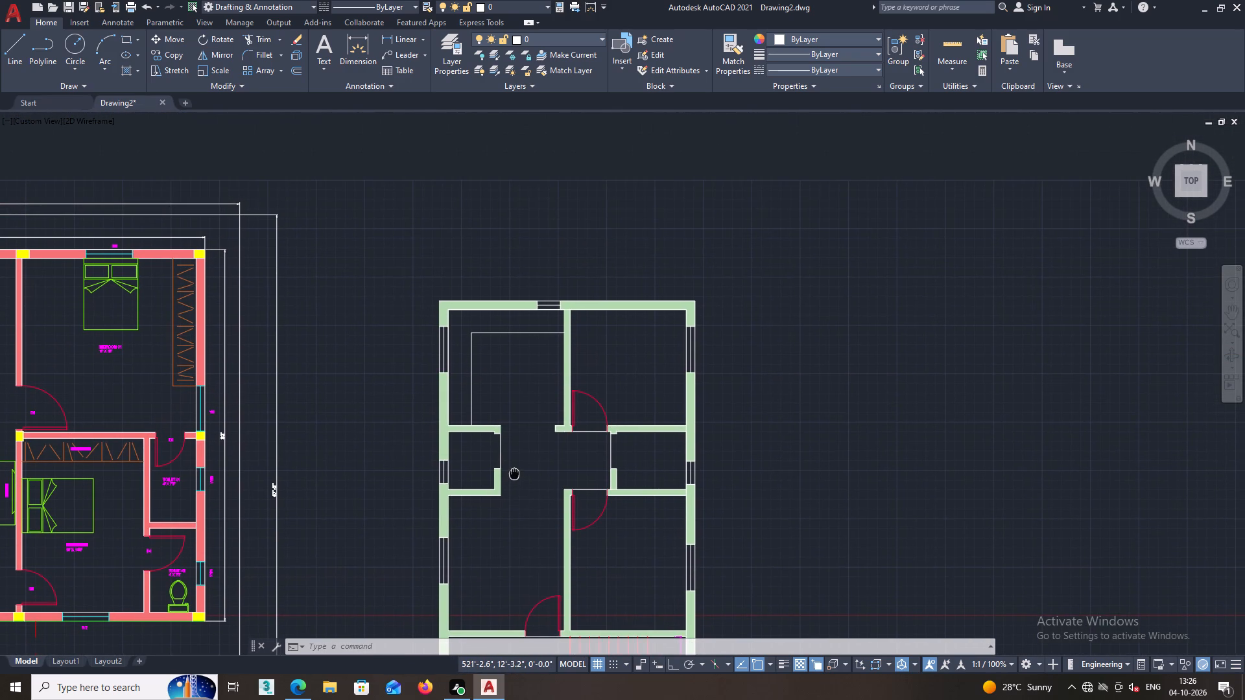
middle_click_drag(514, 474, 492, 385)
Copy door D4 of the first plan's TOILET-02 to the opening in the west wall of the second plan's small east room.
scroll(411, 373, "down", 1)
middle_click_drag(330, 395, 527, 390)
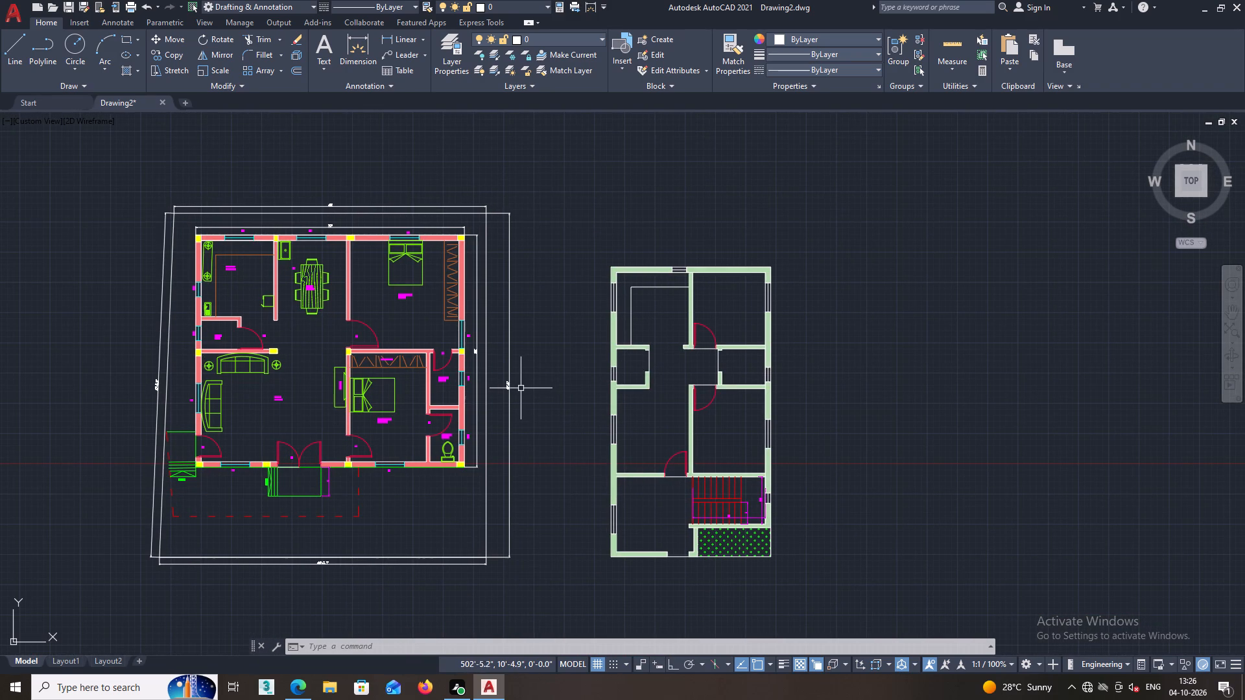
left_click(451, 417)
right_click(592, 257)
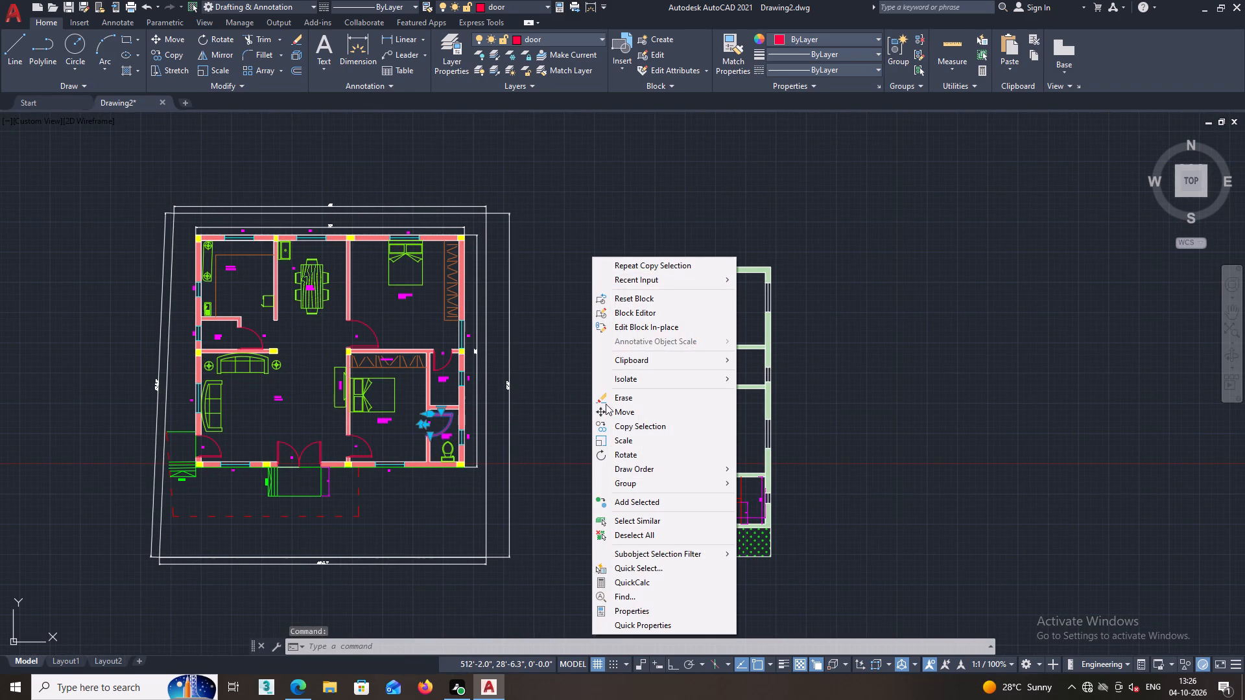
left_click(615, 421)
scroll(438, 413, "up", 4)
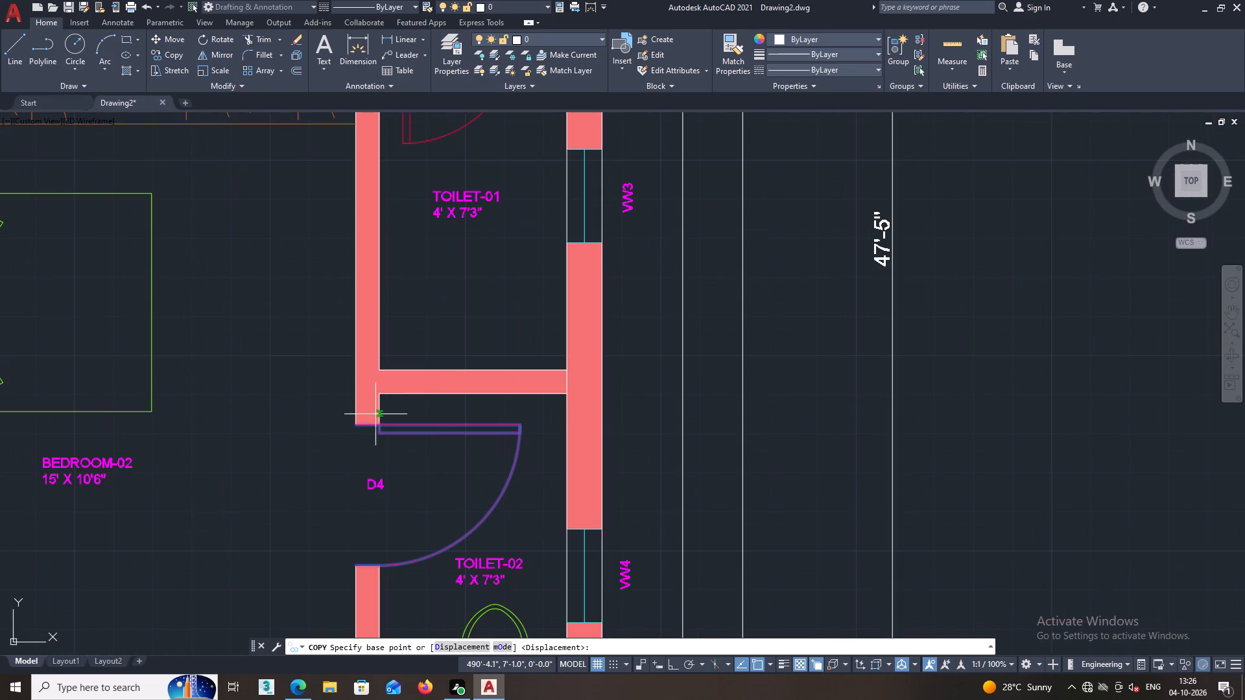
left_click(357, 424)
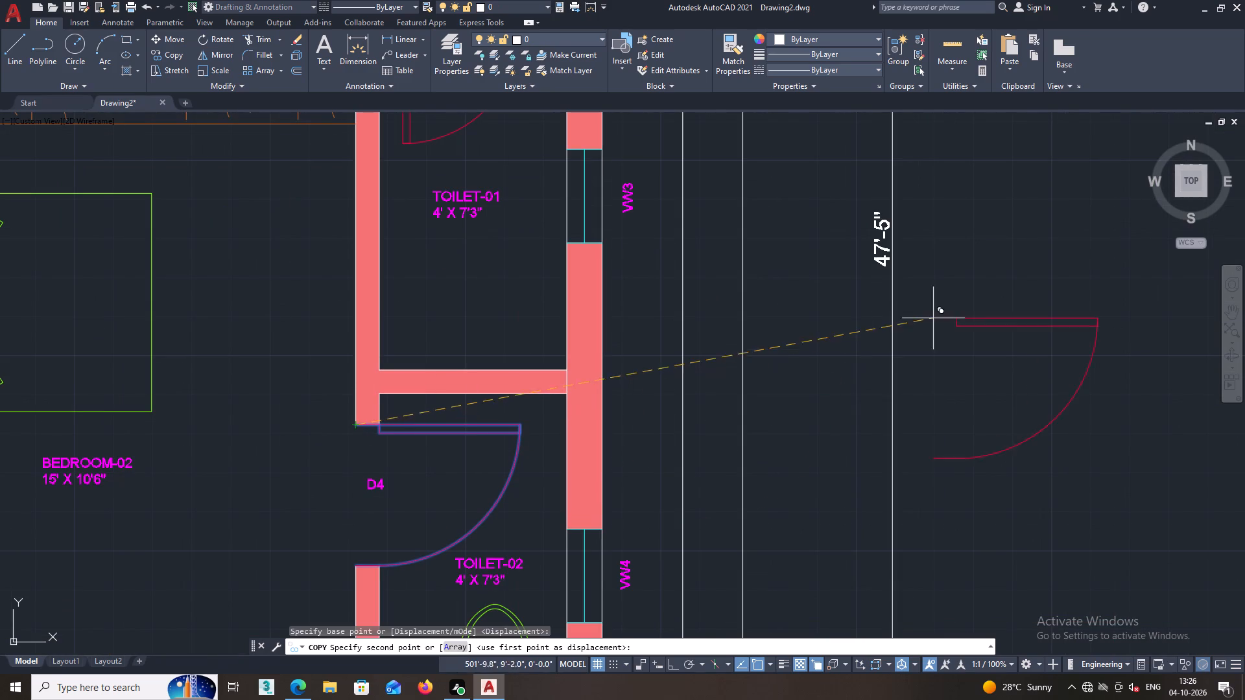
middle_click_drag(988, 274, 545, 321)
scroll(591, 328, "down", 2)
middle_click_drag(785, 382, 402, 405)
middle_click_drag(705, 307, 623, 323)
scroll(619, 300, "up", 3)
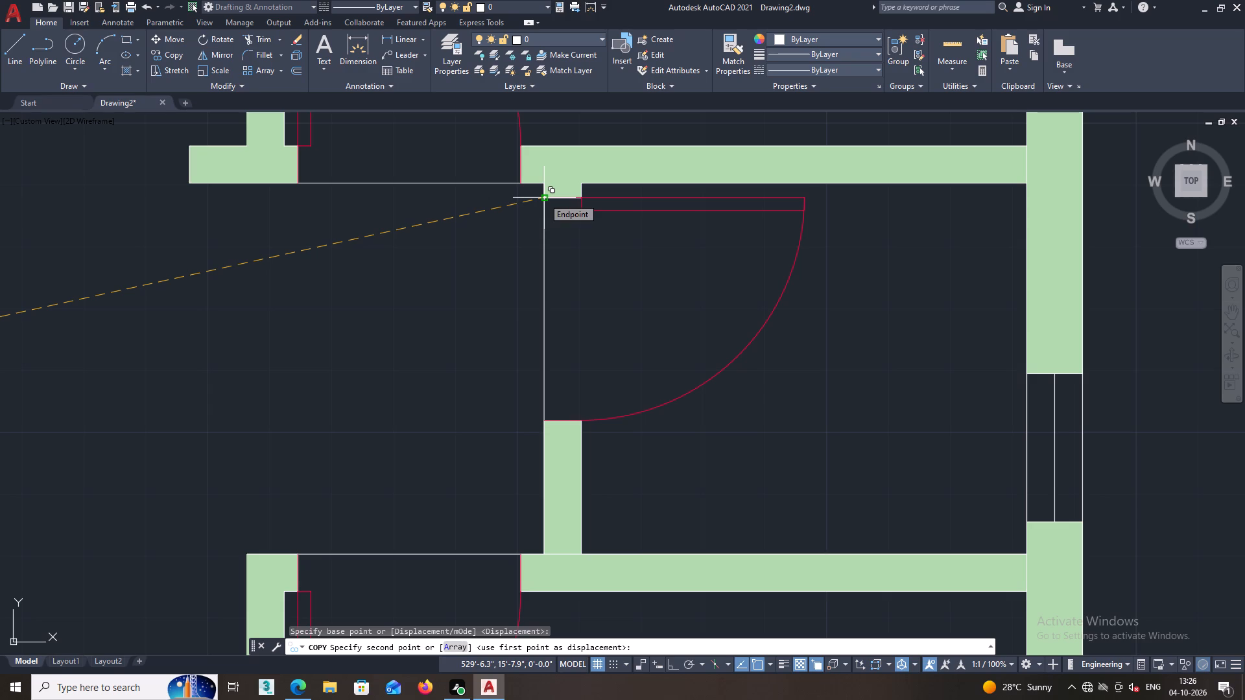
left_click(543, 198)
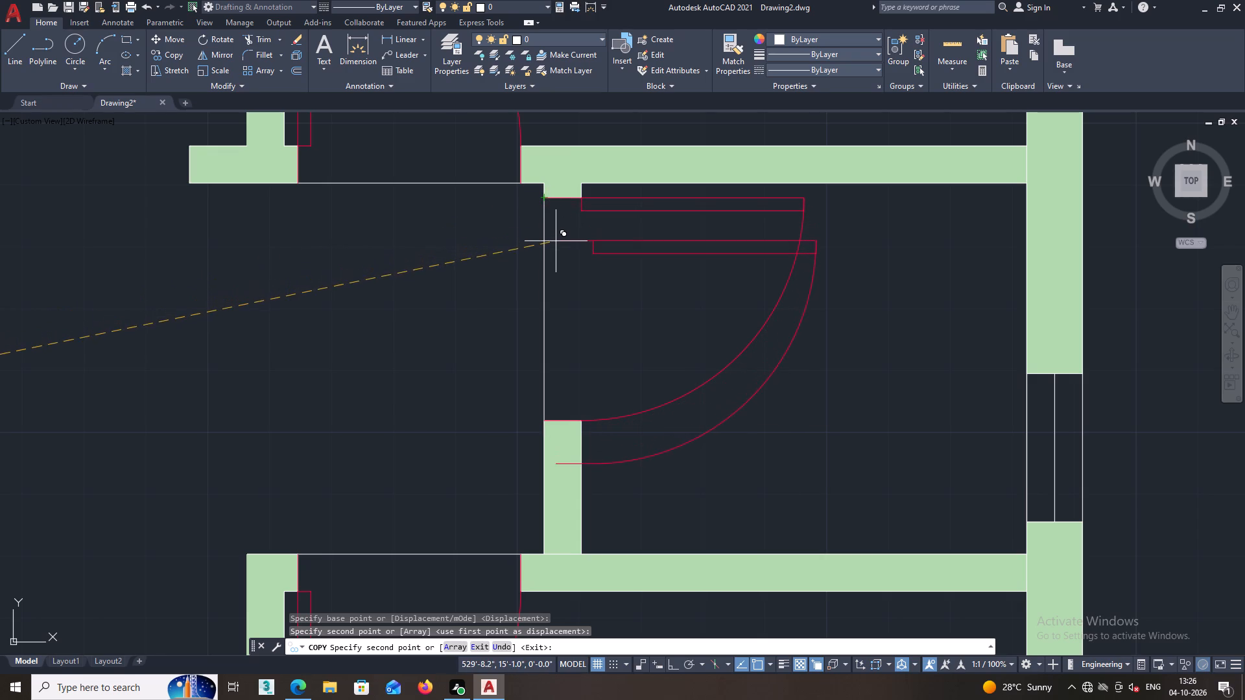
scroll(553, 259, "down", 1)
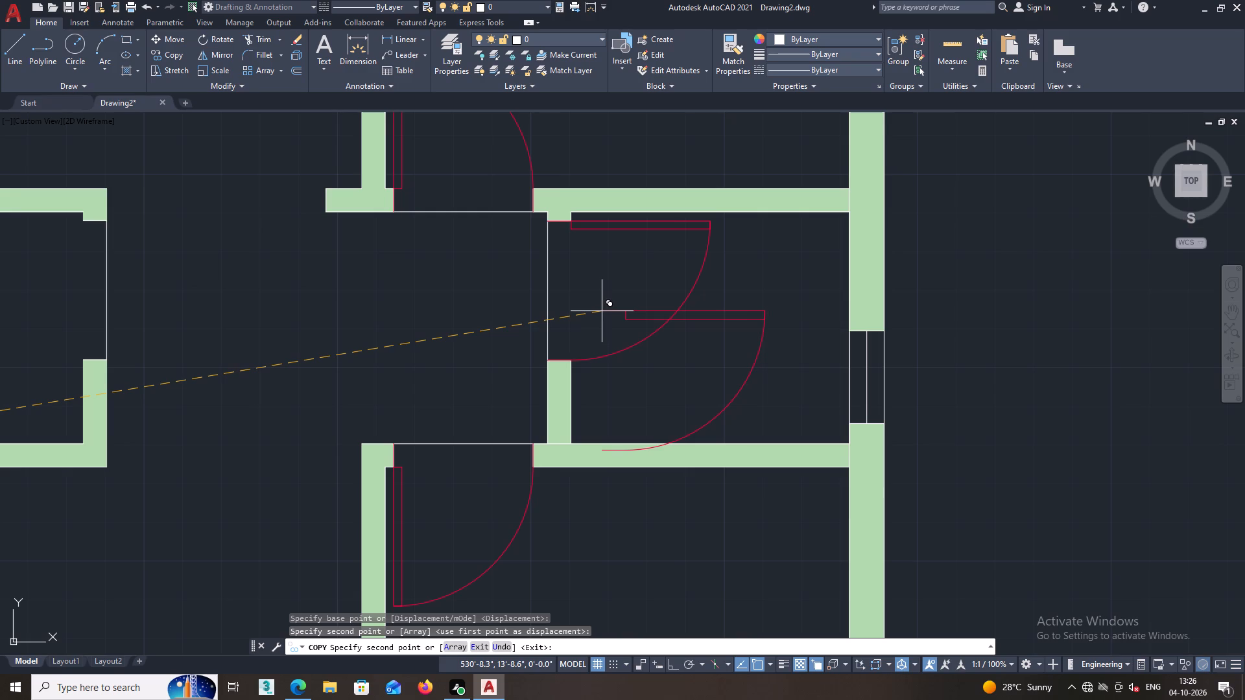
scroll(611, 345, "down", 2)
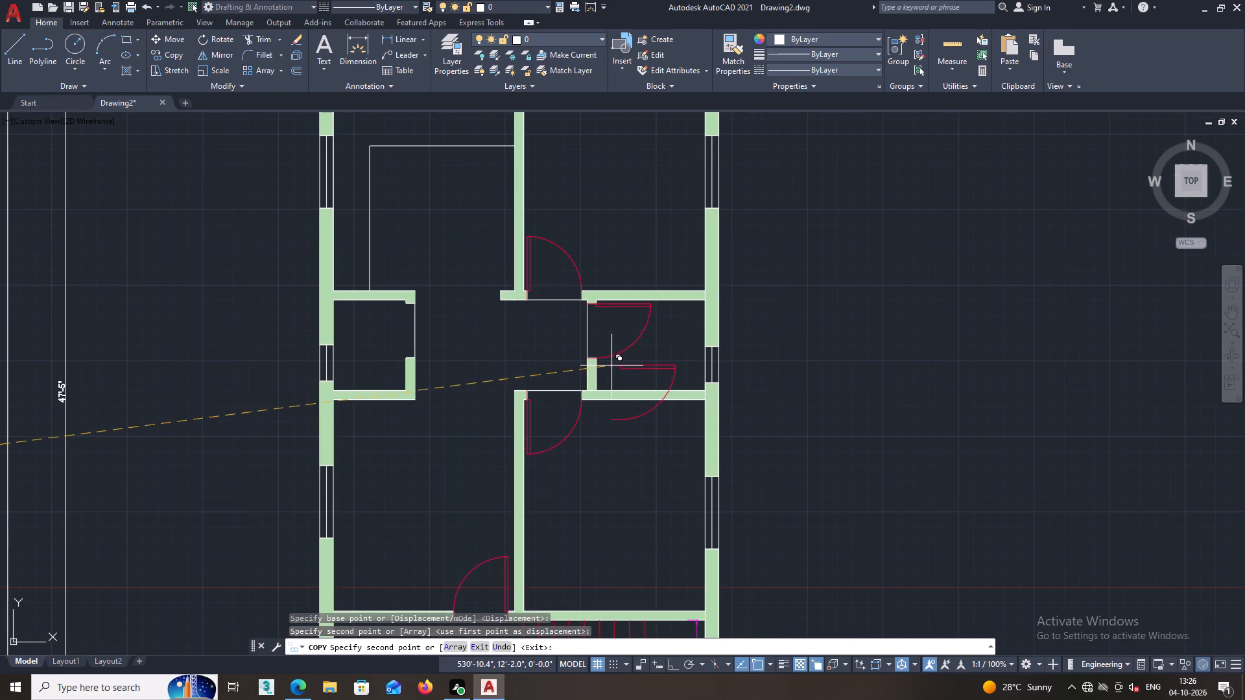
scroll(612, 368, "down", 1)
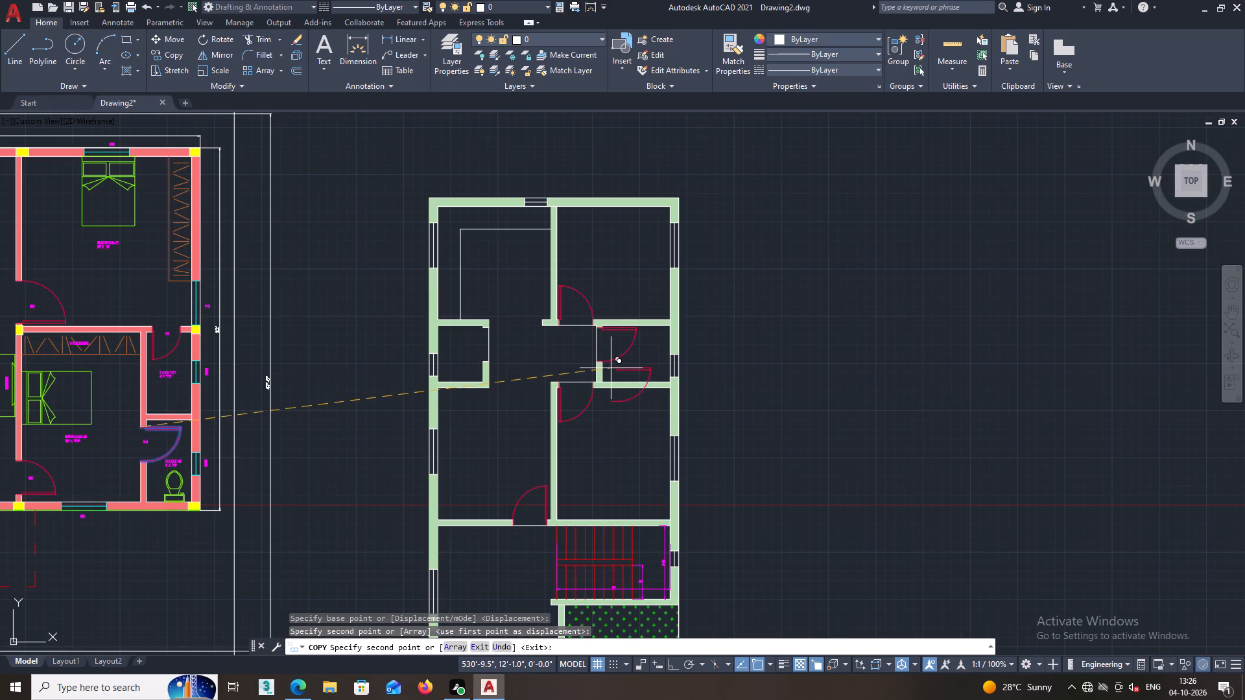
key("Escape")
Copy the door of the second plan's small east room to the opening in the east wall of its small west room.
scroll(624, 331, "up", 1)
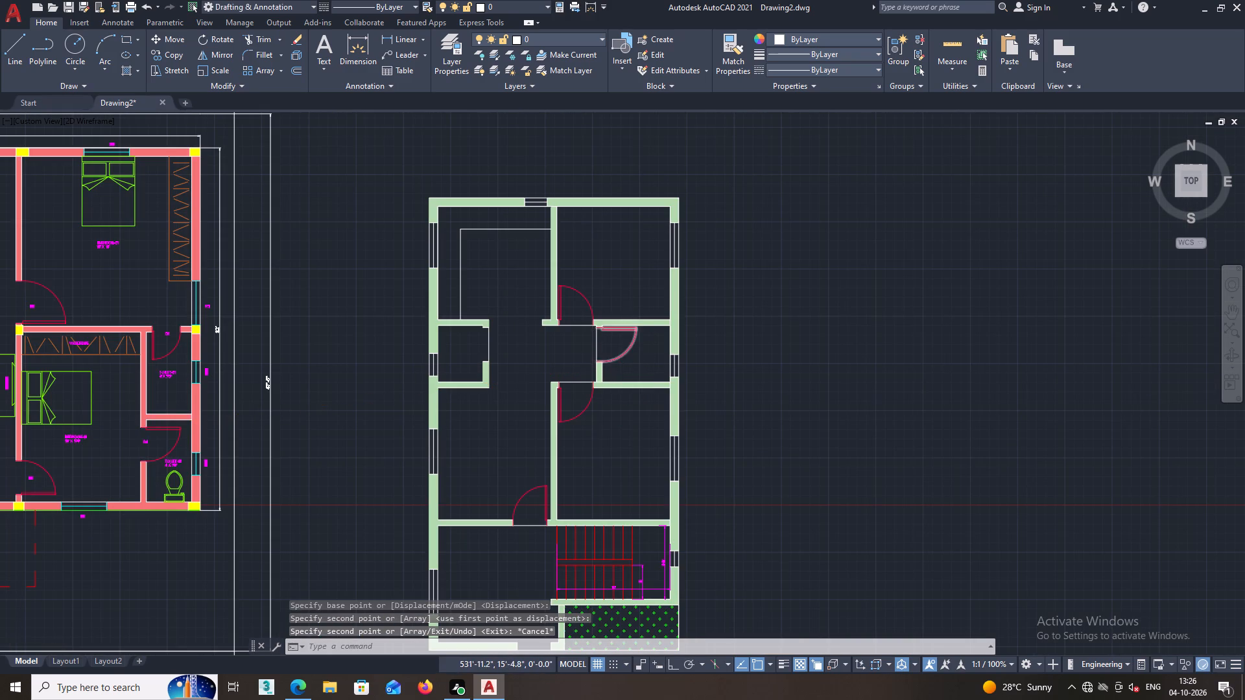
left_click(597, 331)
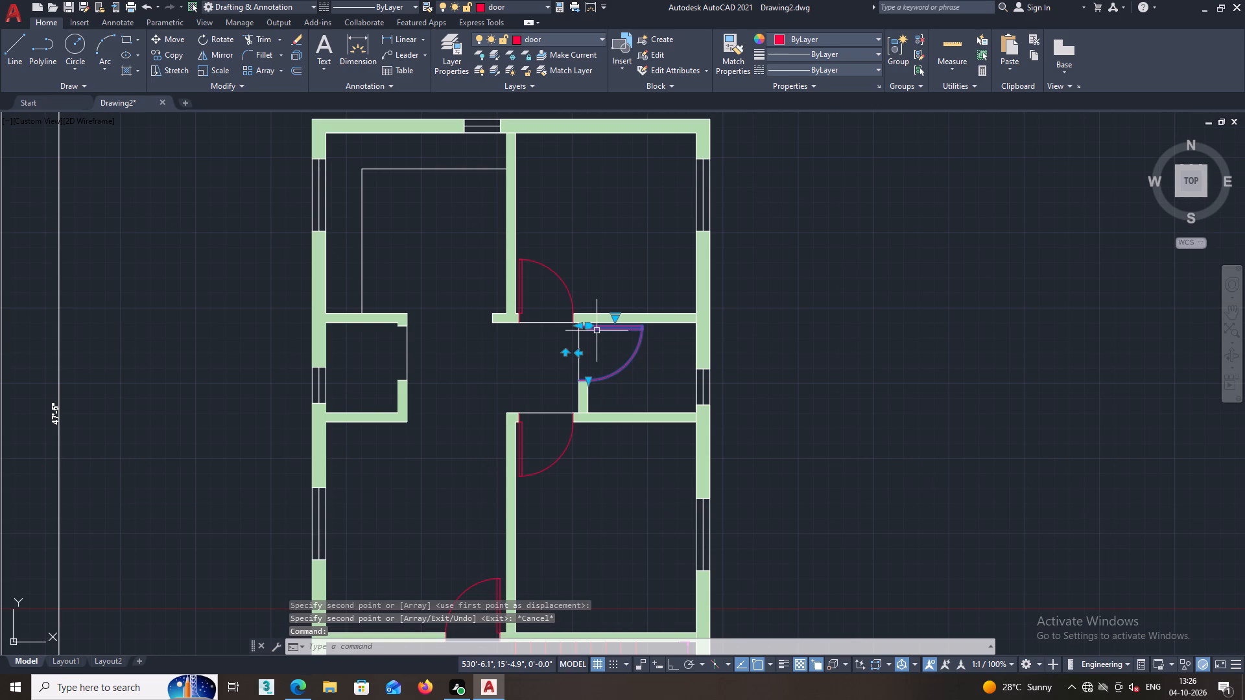
right_click(608, 239)
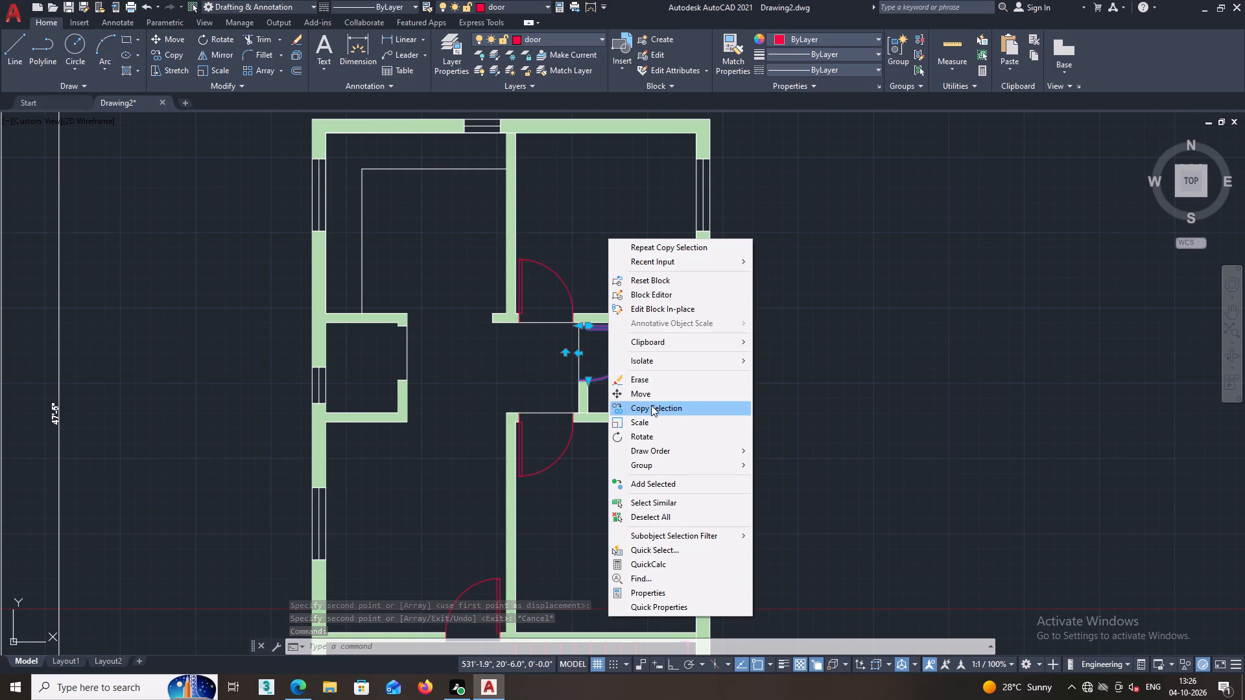
left_click(651, 405)
scroll(622, 353, "down", 2)
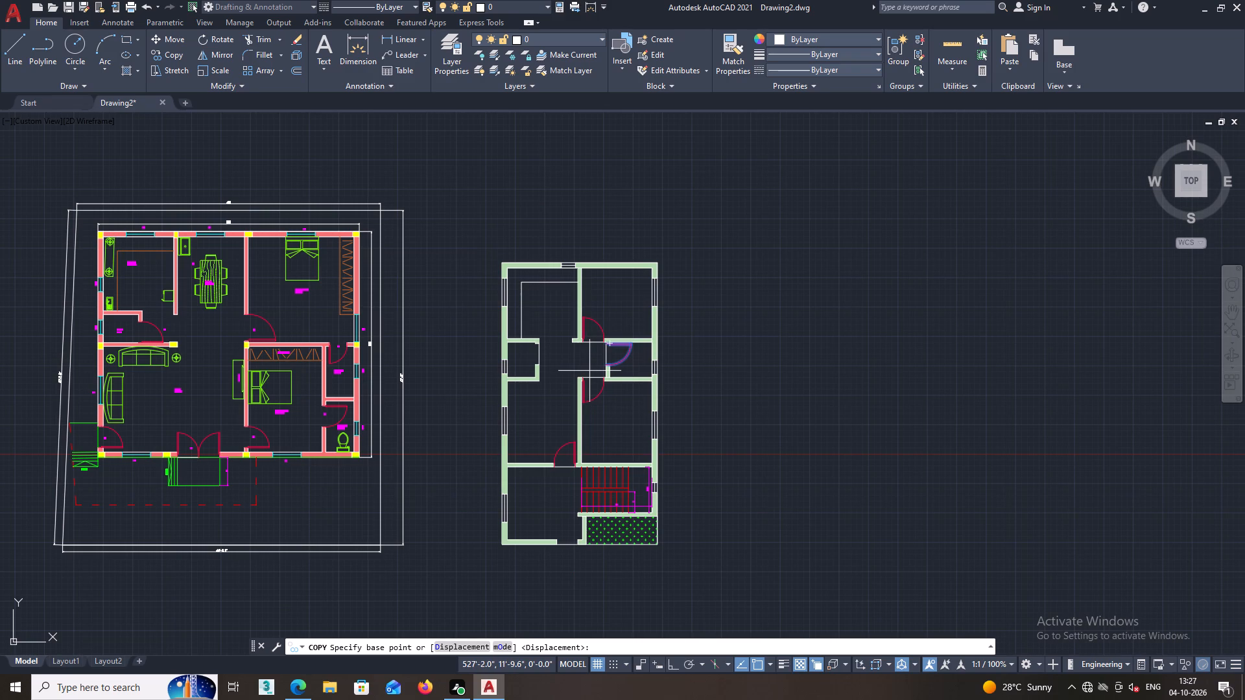
scroll(592, 366, "up", 1)
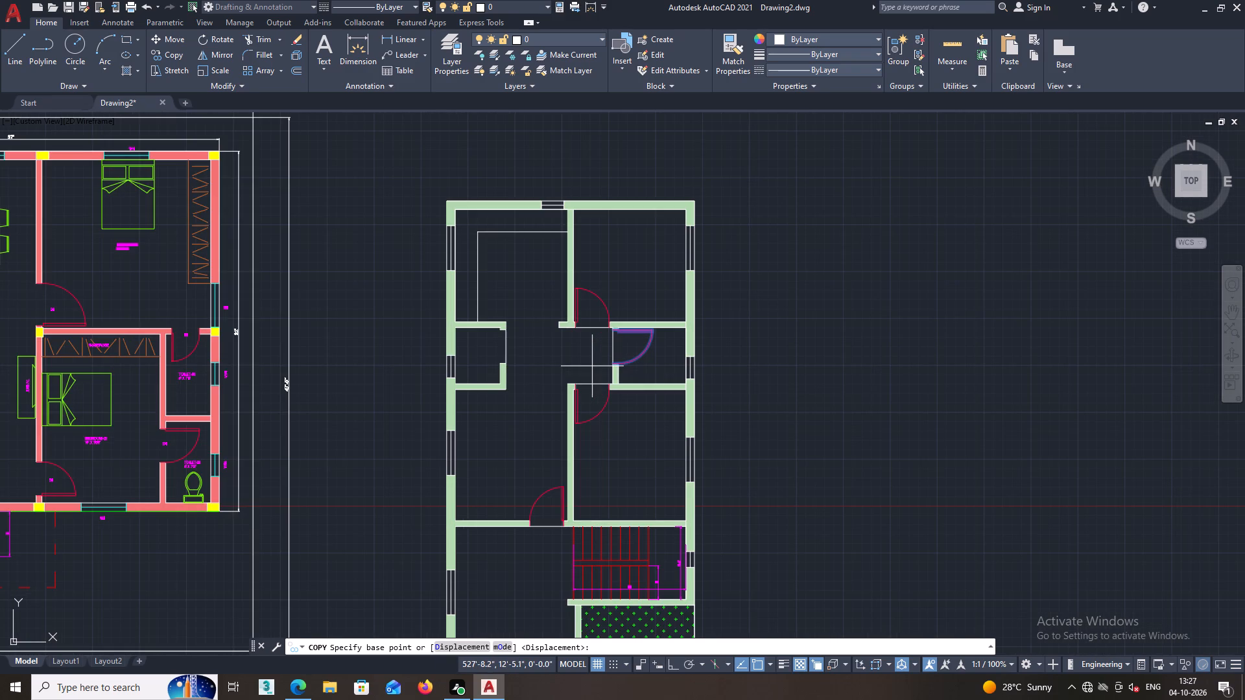
middle_click_drag(686, 344, 693, 307)
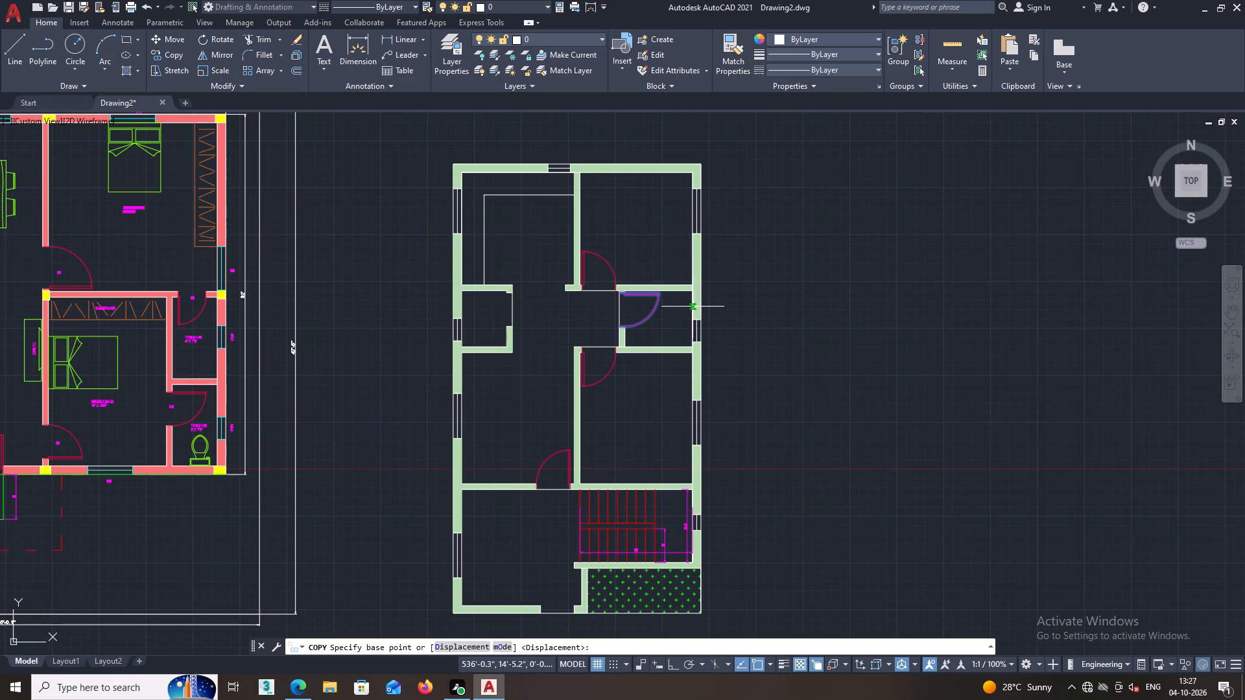
scroll(689, 300, "up", 1)
scroll(612, 297, "up", 1)
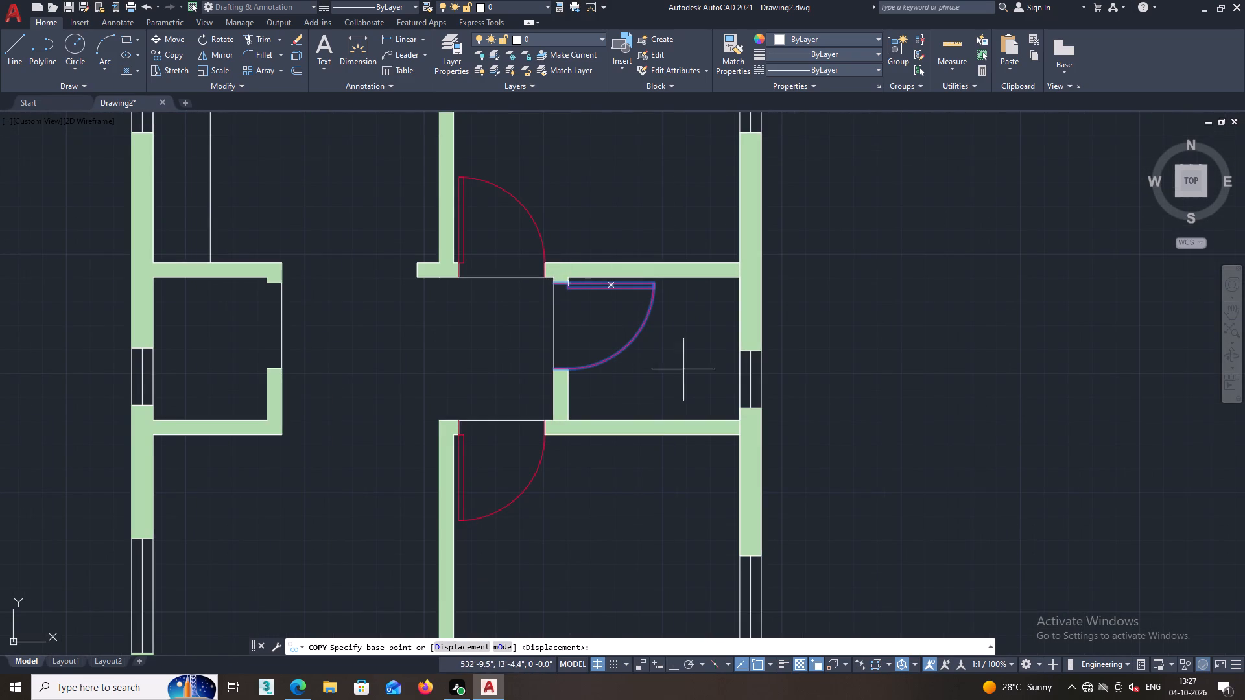
scroll(831, 456, "down", 2)
middle_click_drag(829, 452, 803, 352)
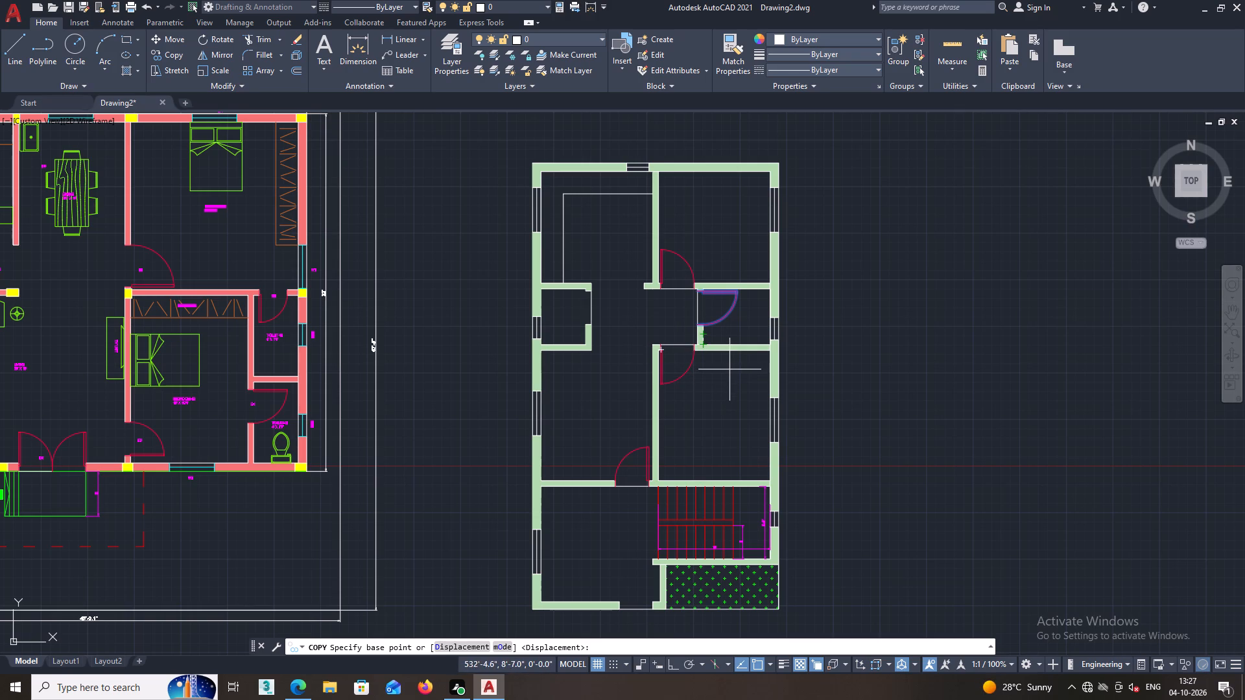
scroll(711, 296, "up", 1)
middle_click_drag(669, 329, 667, 332)
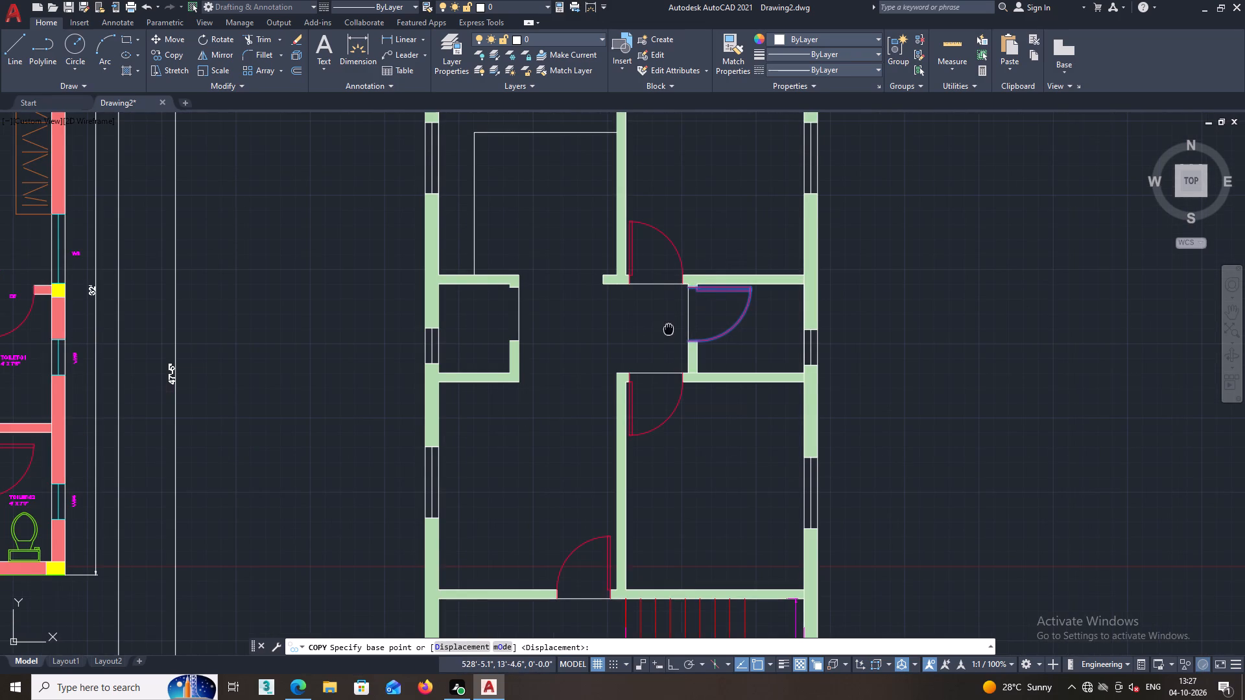
middle_click_drag(667, 332, 659, 373)
scroll(637, 353, "up", 1)
scroll(707, 323, "up", 1)
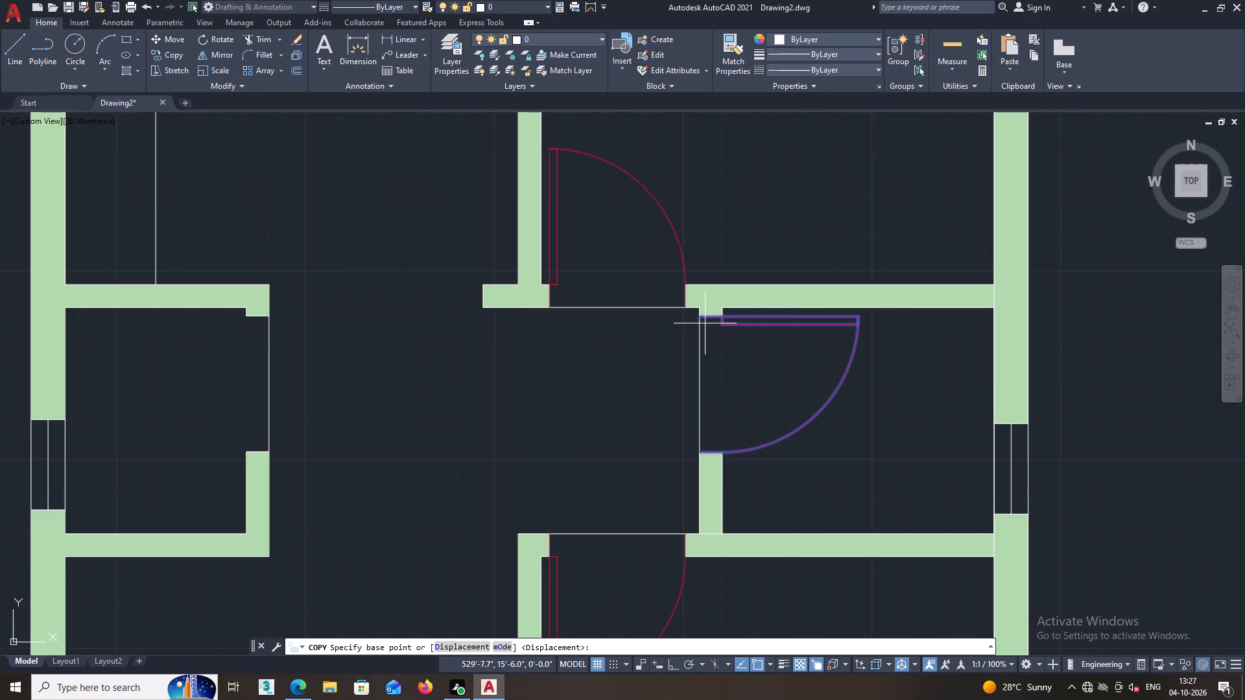
scroll(705, 321, "down", 2)
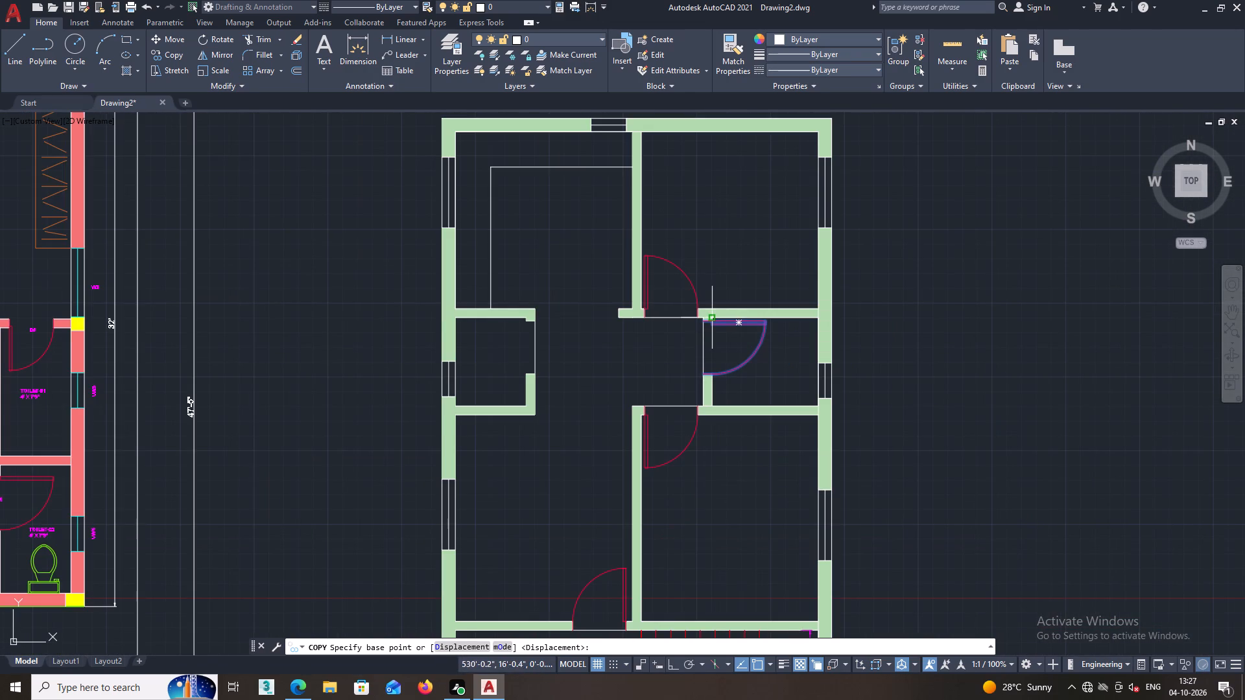
scroll(711, 342, "up", 2)
middle_click_drag(709, 350, 709, 399)
scroll(729, 390, "down", 1)
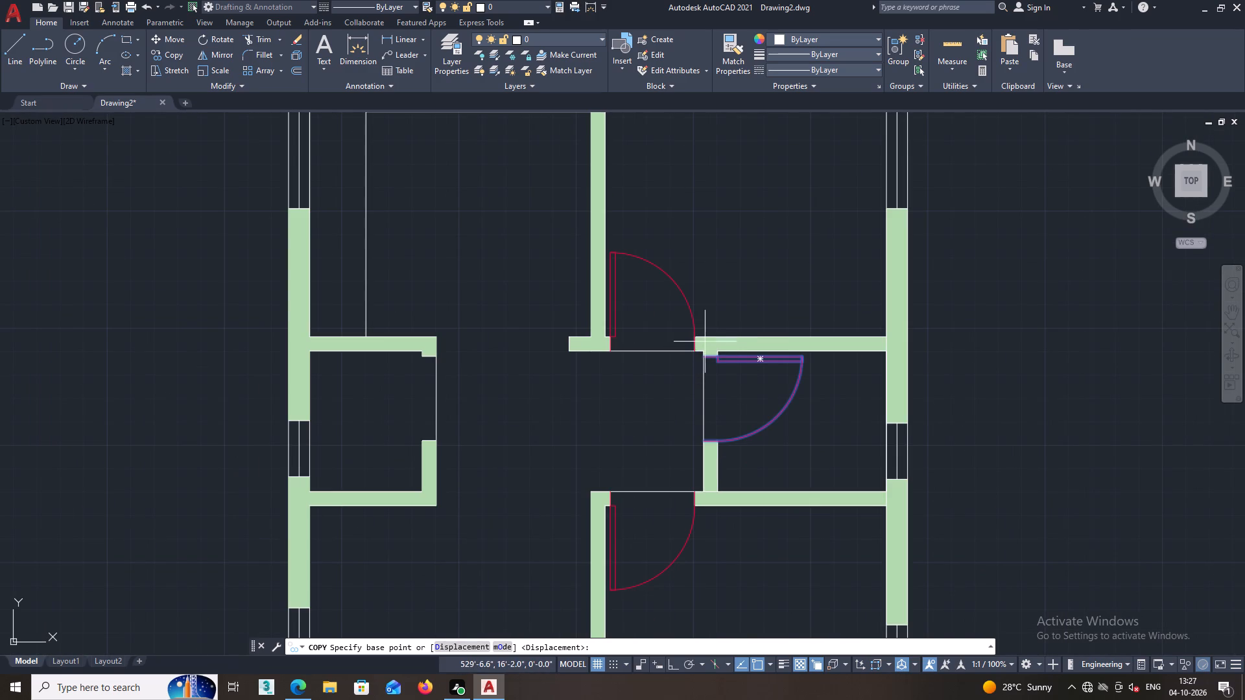
left_click(704, 358)
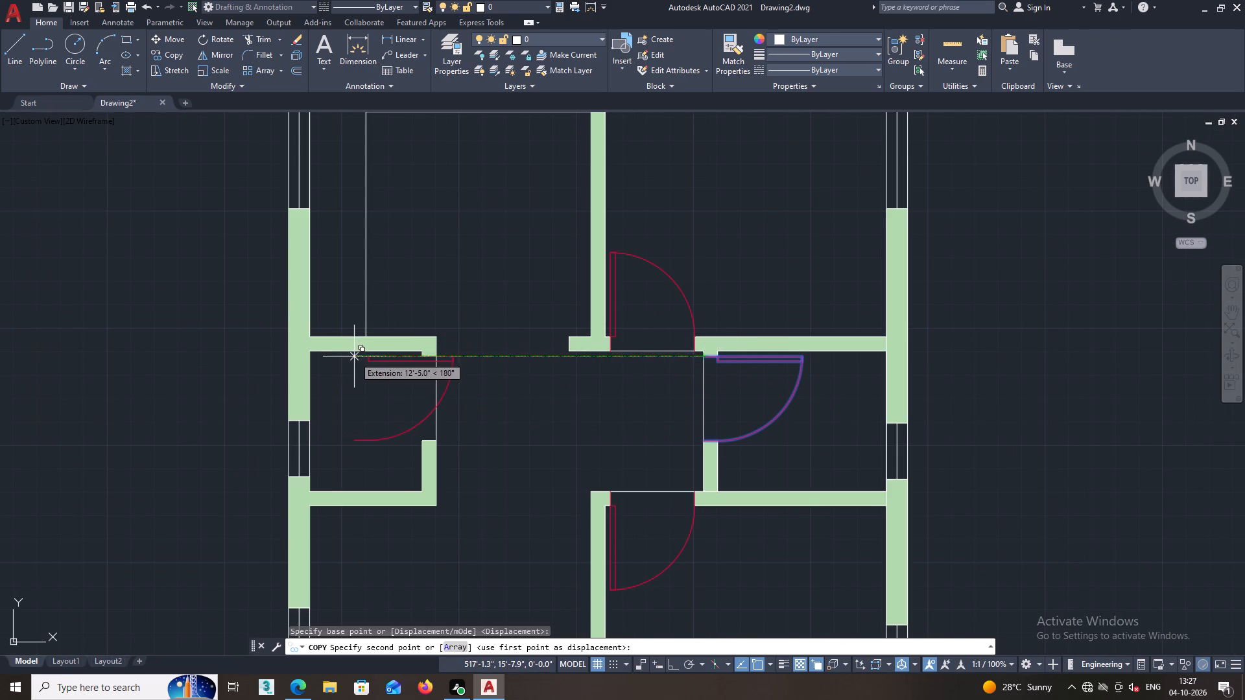
scroll(354, 356, "down", 2)
middle_click_drag(361, 356, 442, 349)
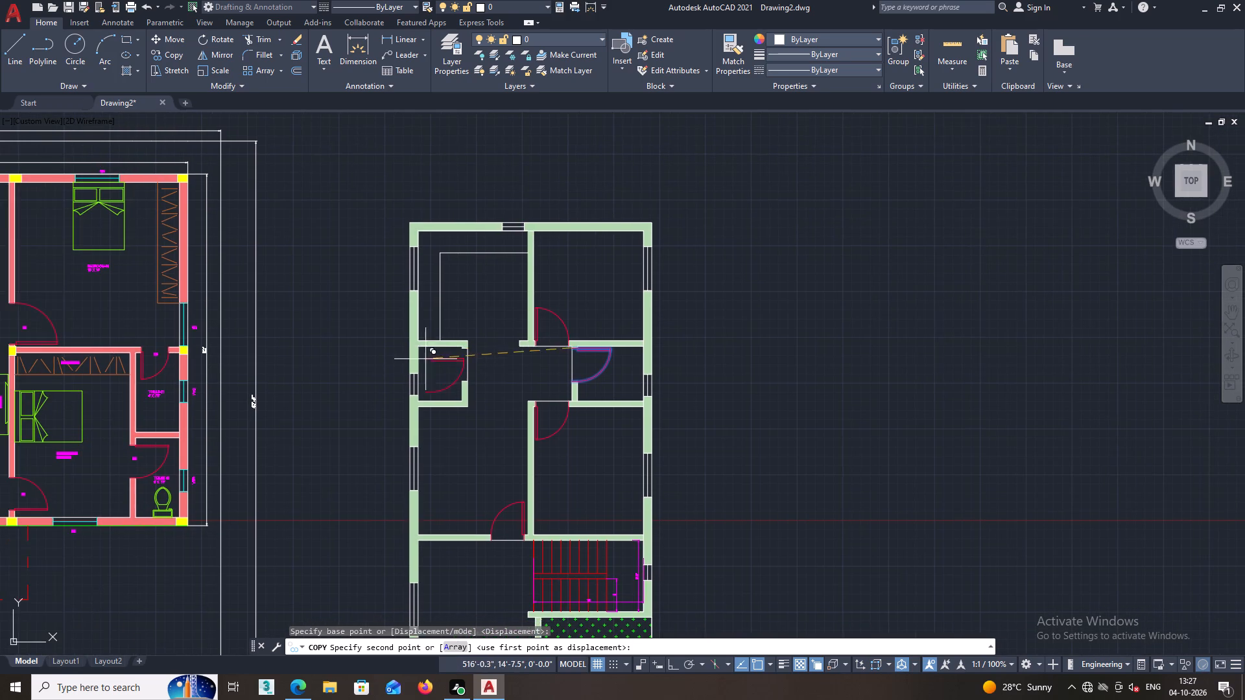
scroll(418, 361, "up", 3)
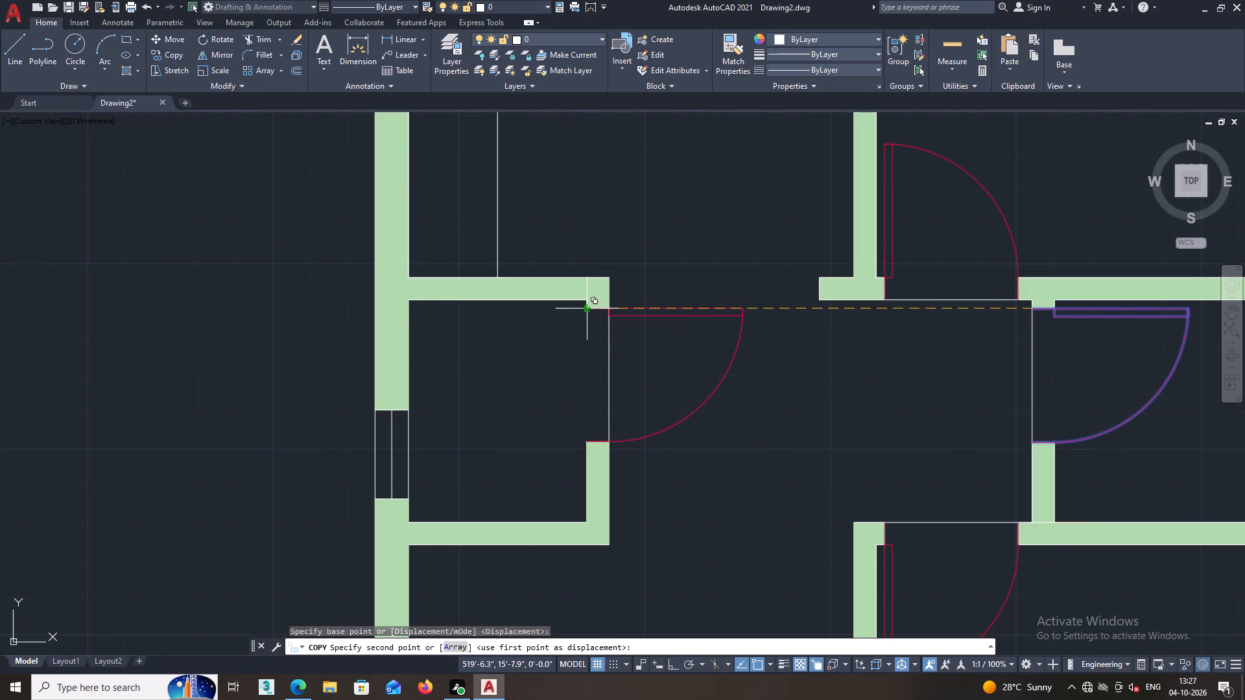
left_click(587, 310)
key("space")
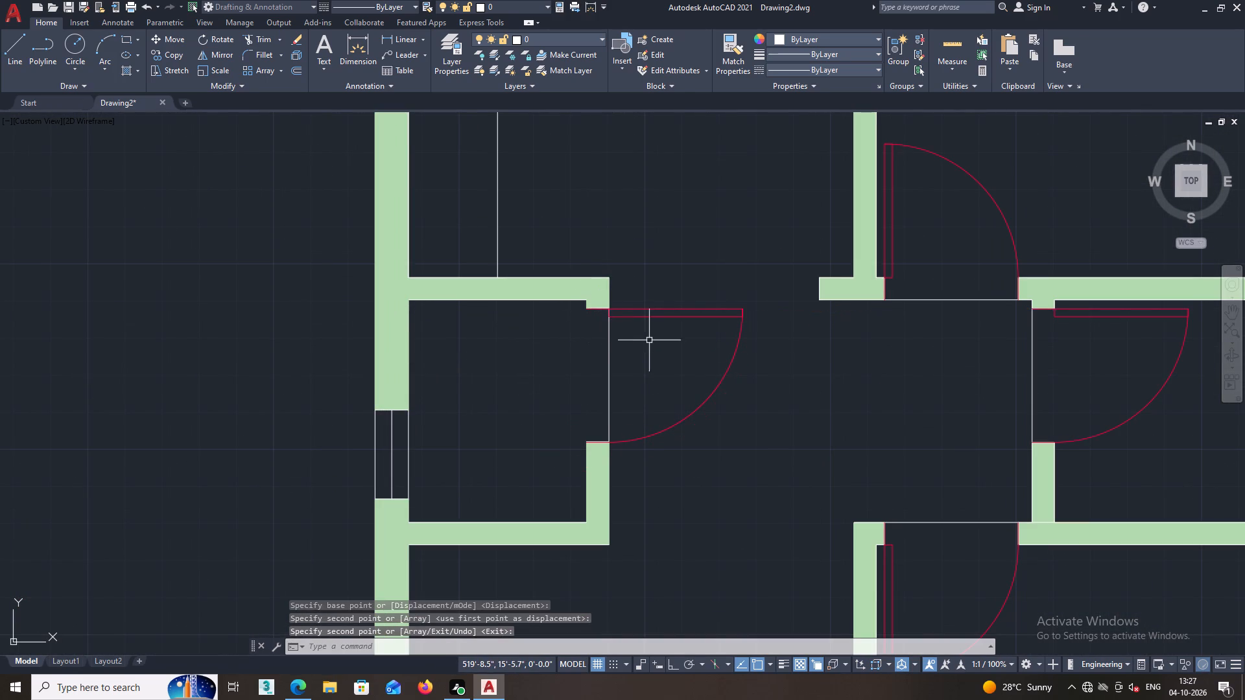
Flip the copied door horizontally so that it swings into the small west room.
left_click(659, 309)
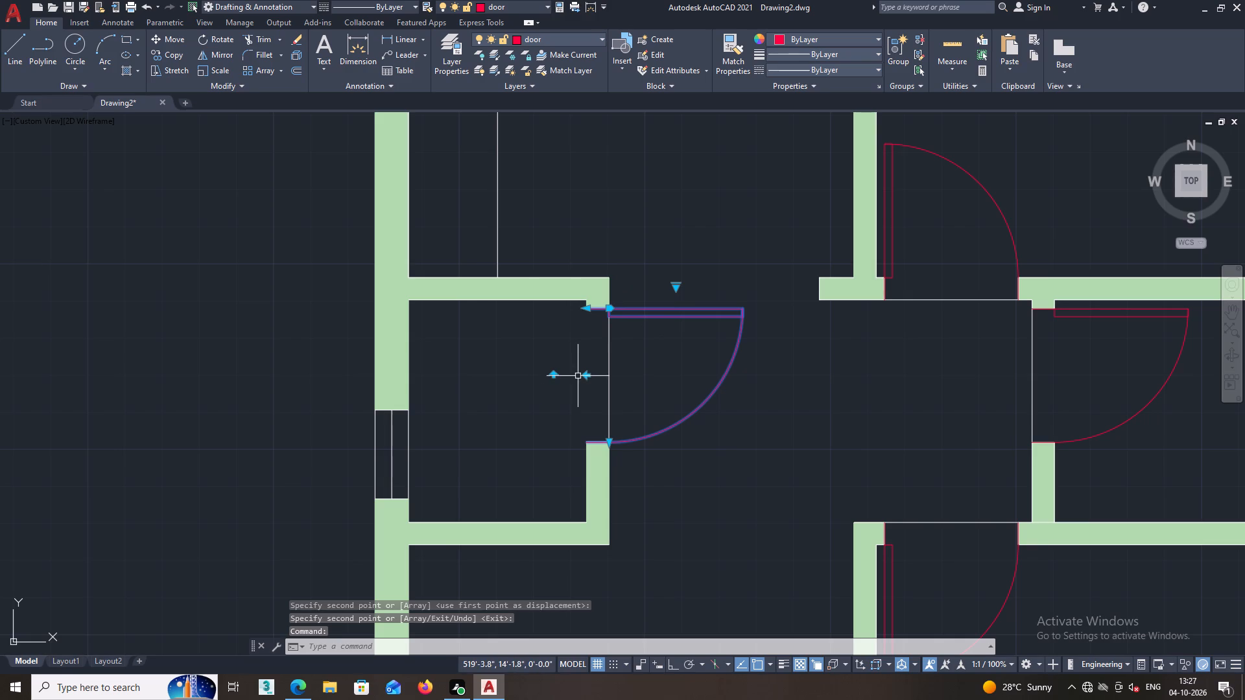
left_click(585, 374)
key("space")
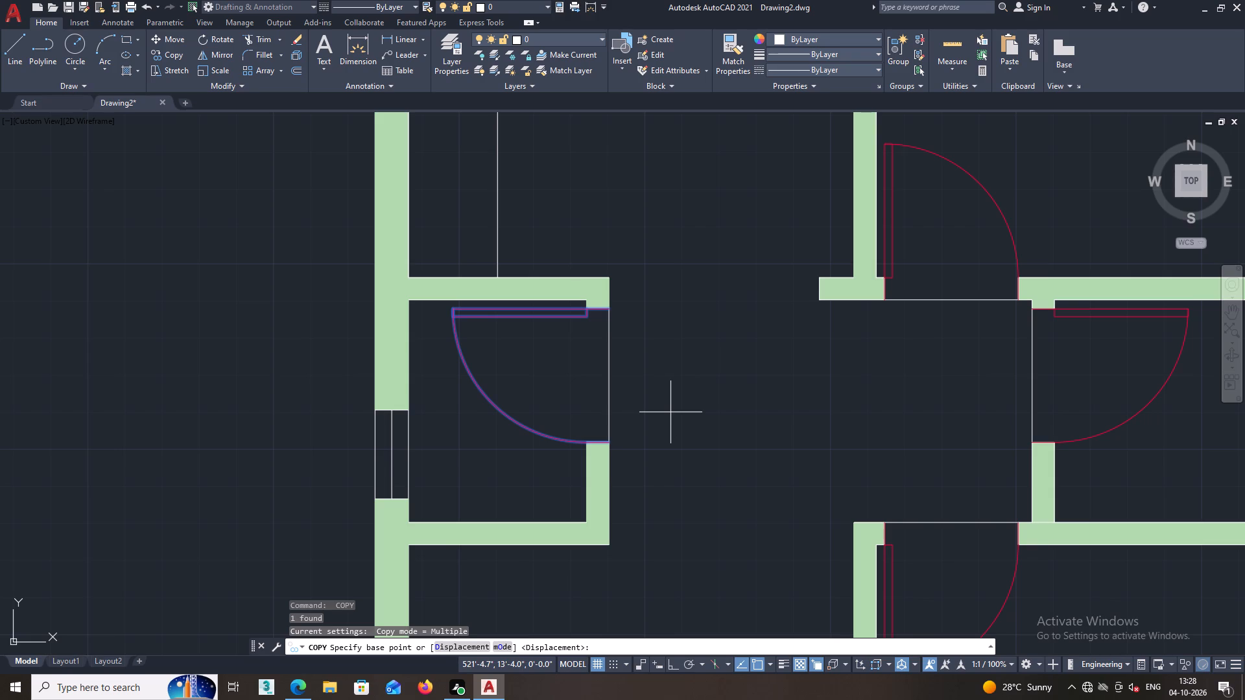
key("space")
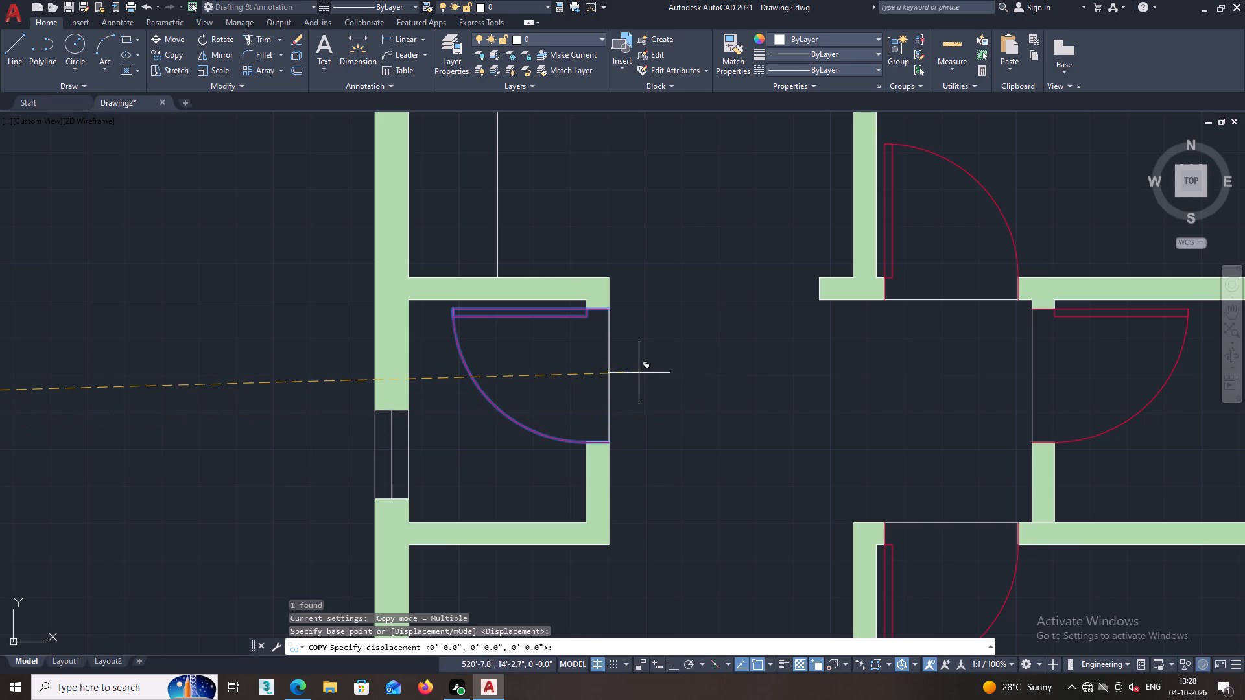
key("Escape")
Look over the second plan's rooms, doors and staircase and compare them with the finished first plan.
scroll(666, 373, "down", 3)
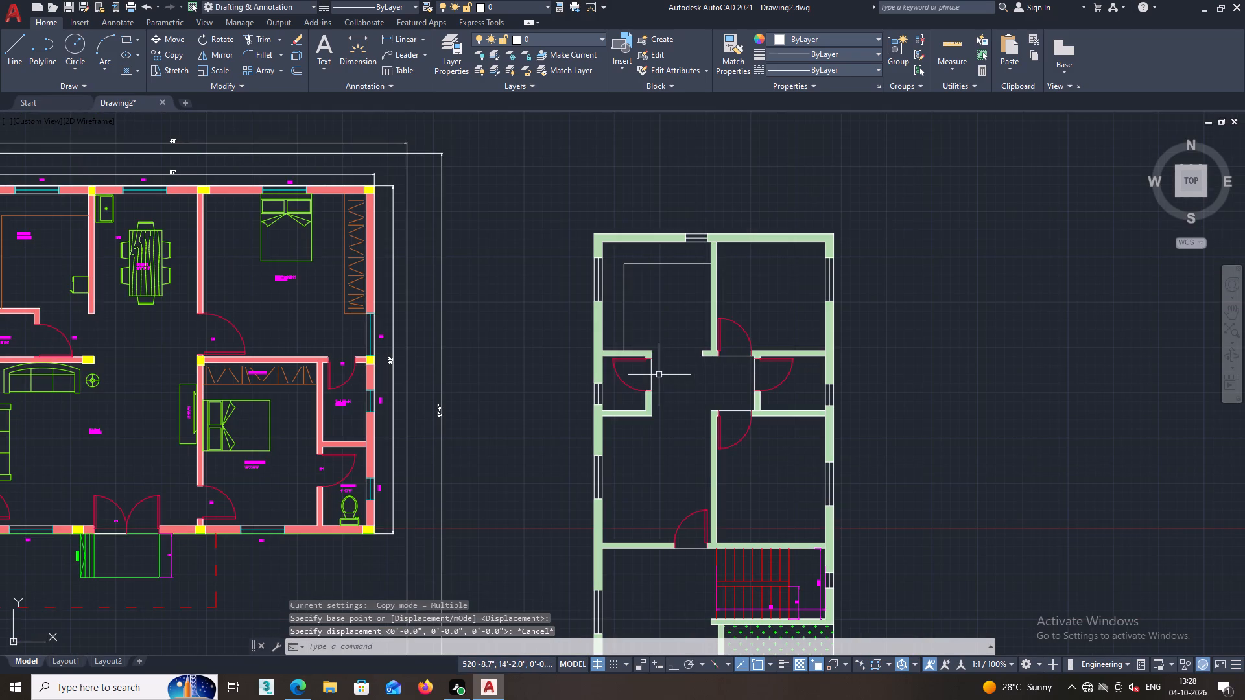
scroll(630, 371, "up", 1)
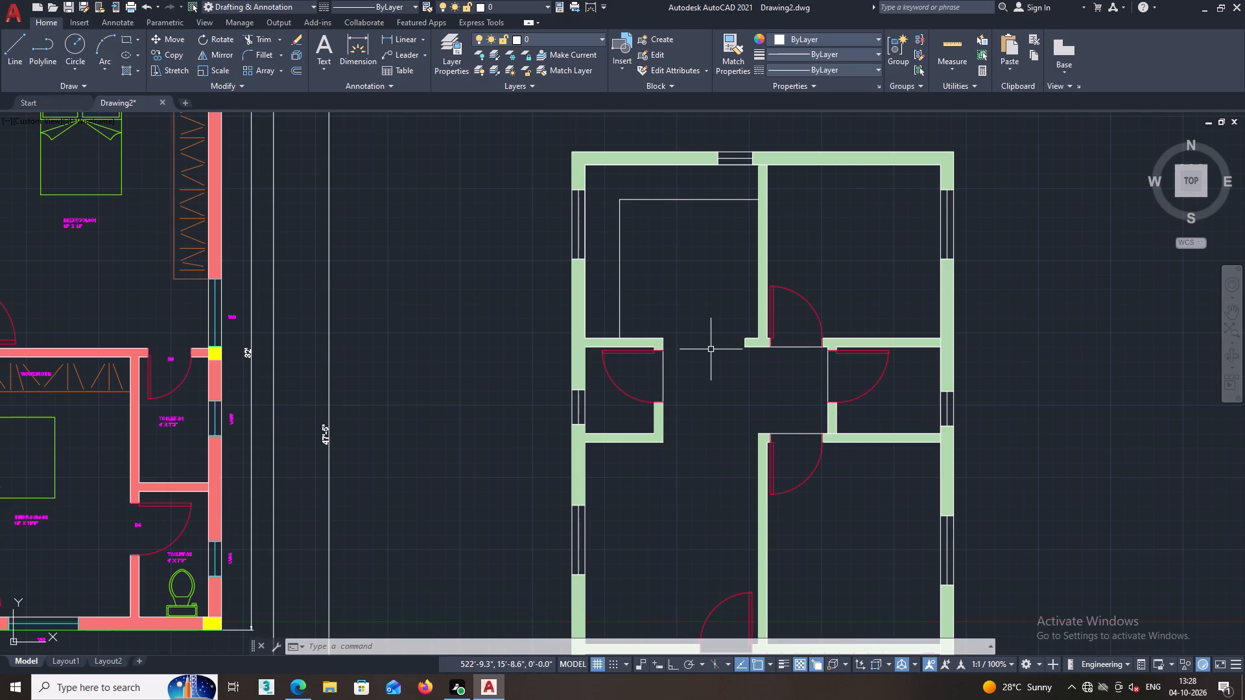
scroll(628, 368, "down", 1)
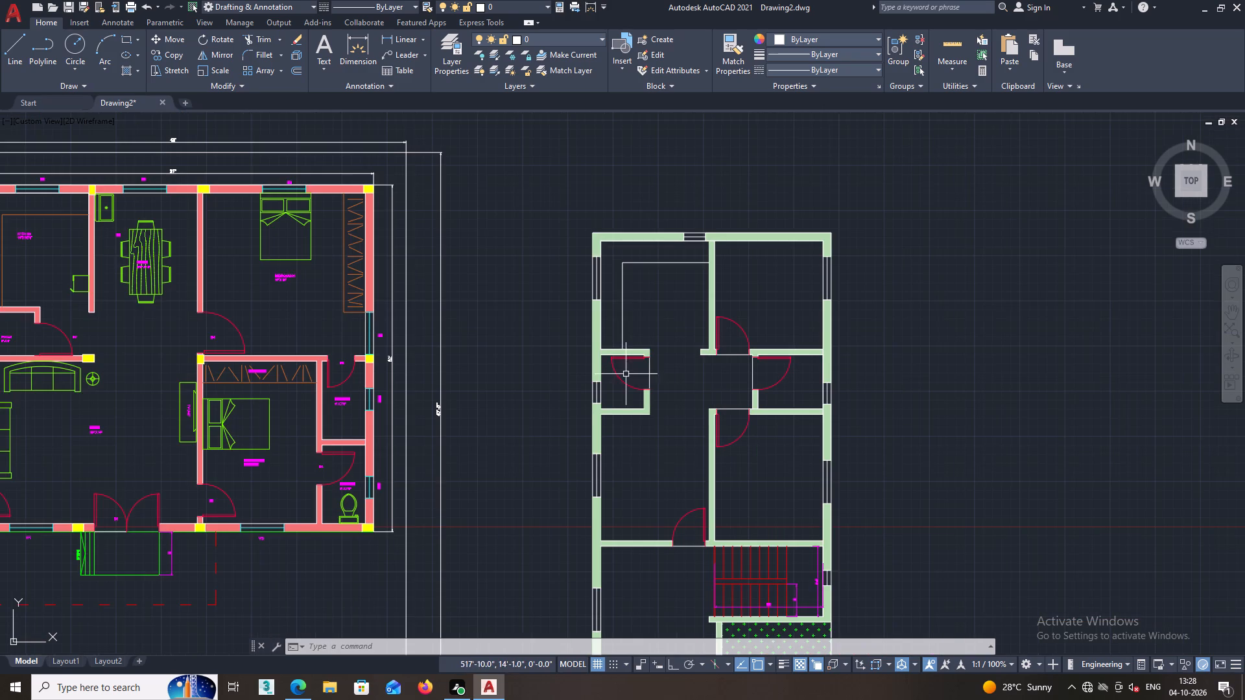
middle_click_drag(628, 379, 620, 390)
scroll(482, 412, "up", 1)
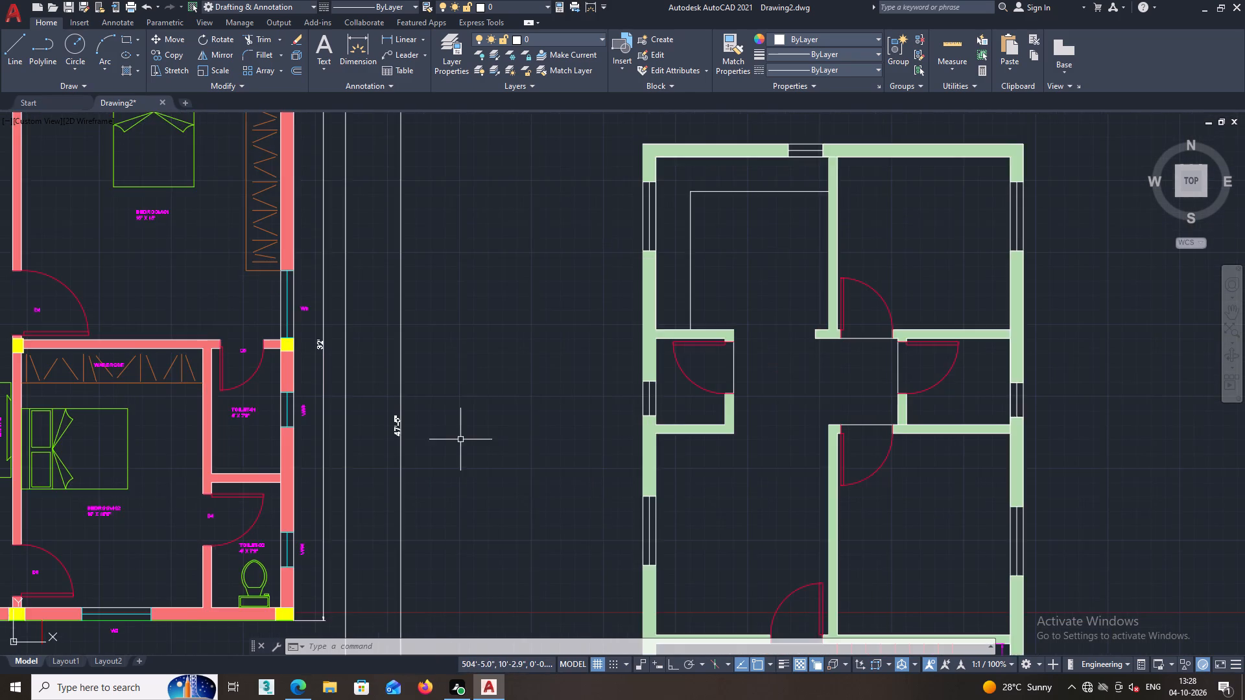
middle_click_drag(455, 443, 495, 395)
scroll(453, 391, "up", 1)
middle_click(442, 393)
scroll(442, 394, "down", 2)
middle_click_drag(576, 404, 556, 430)
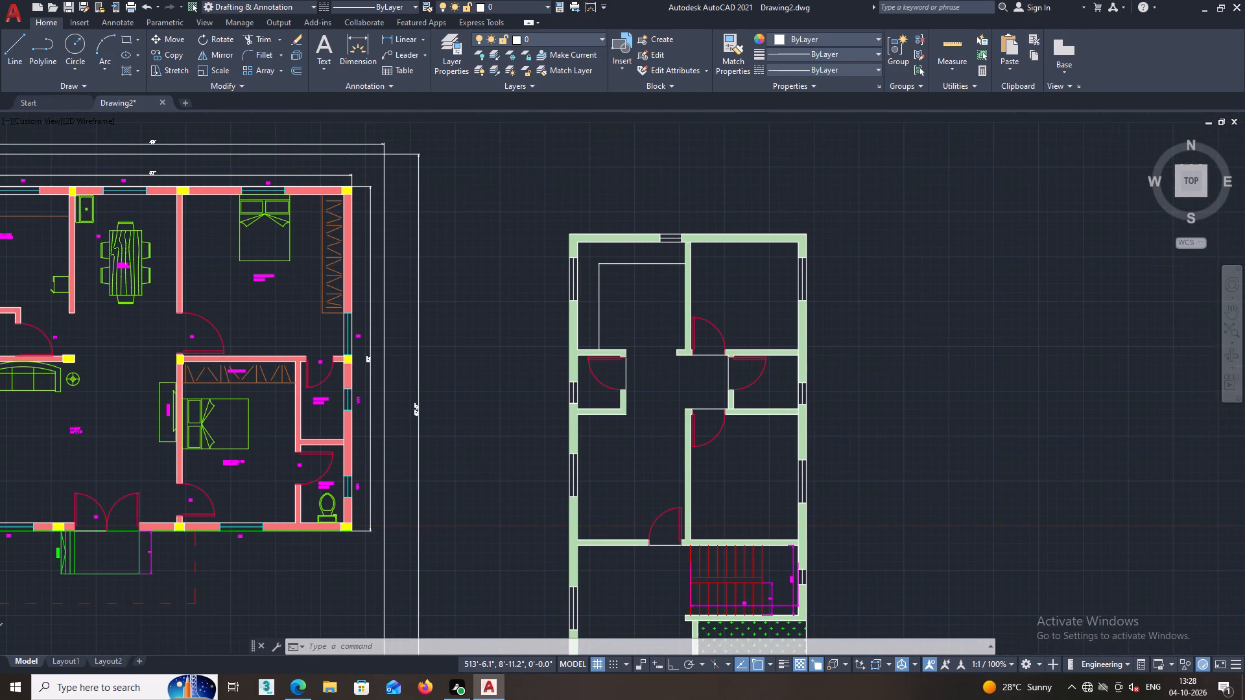
middle_click_drag(556, 430, 552, 439)
middle_click_drag(689, 386, 645, 379)
middle_click_drag(627, 488, 629, 483)
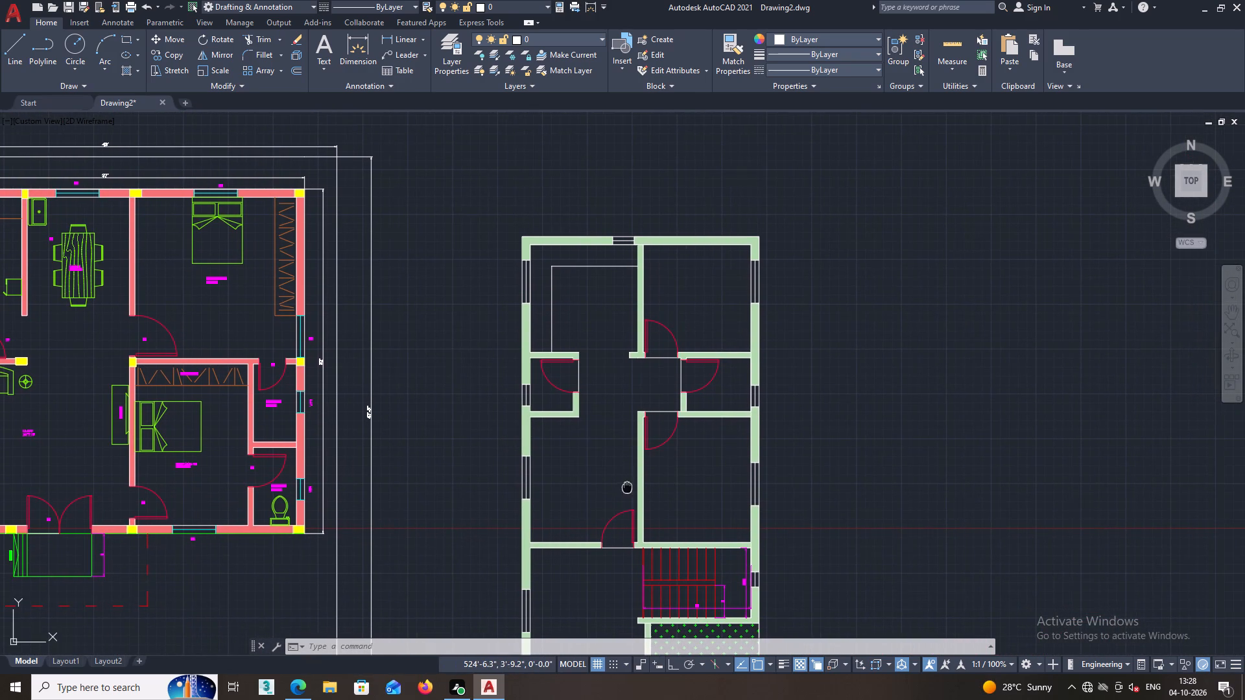
middle_click_drag(629, 483, 644, 388)
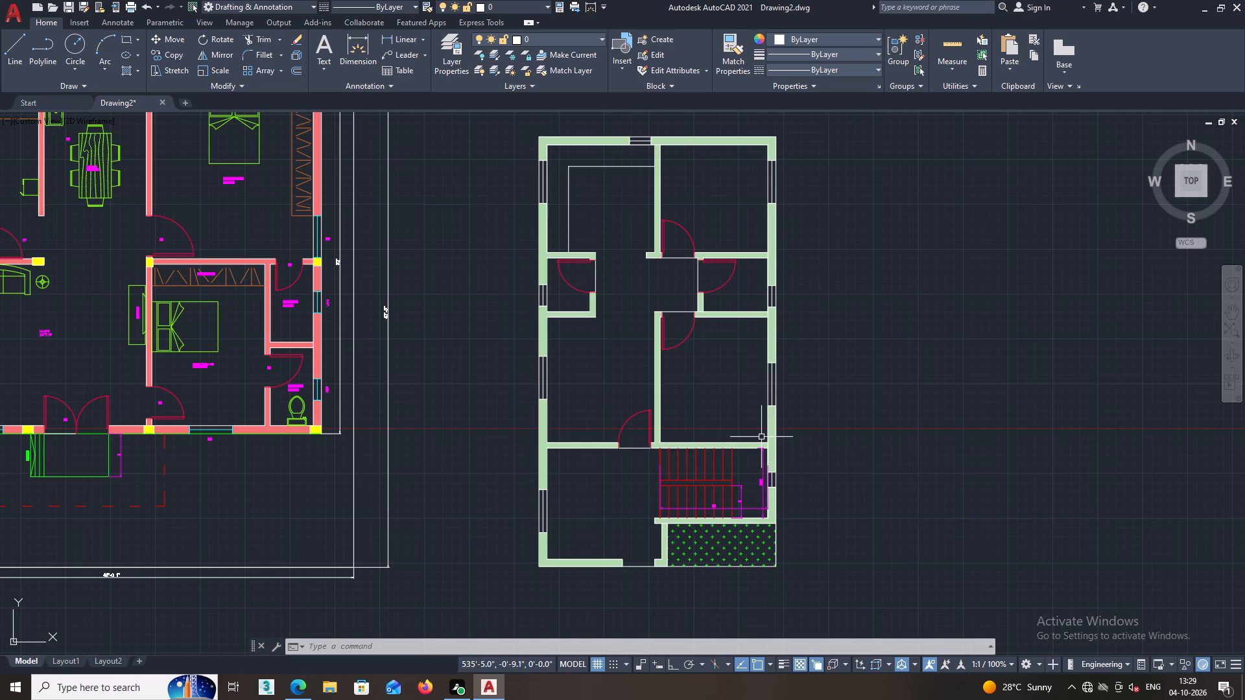
scroll(675, 318, "down", 1)
middle_click_drag(635, 312, 689, 394)
scroll(635, 312, "down", 1)
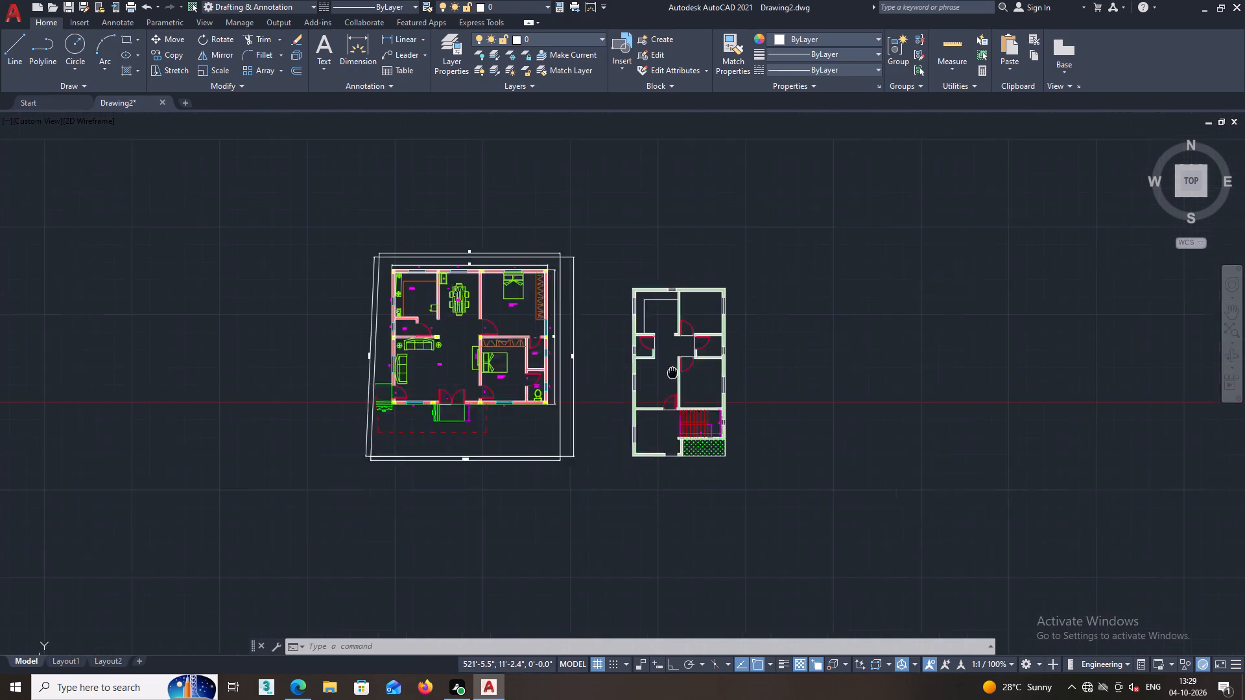
middle_click_drag(689, 394, 689, 395)
middle_click_drag(684, 383, 674, 367)
scroll(669, 345, "up", 2)
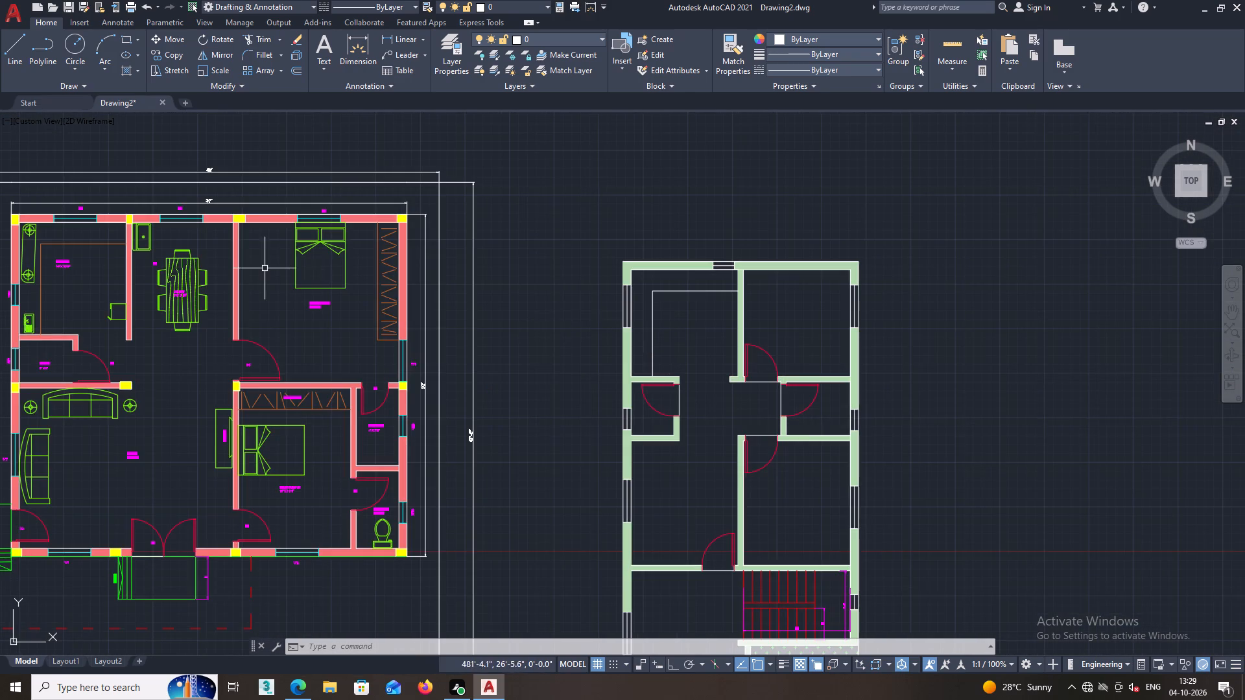
scroll(265, 267, "down", 2)
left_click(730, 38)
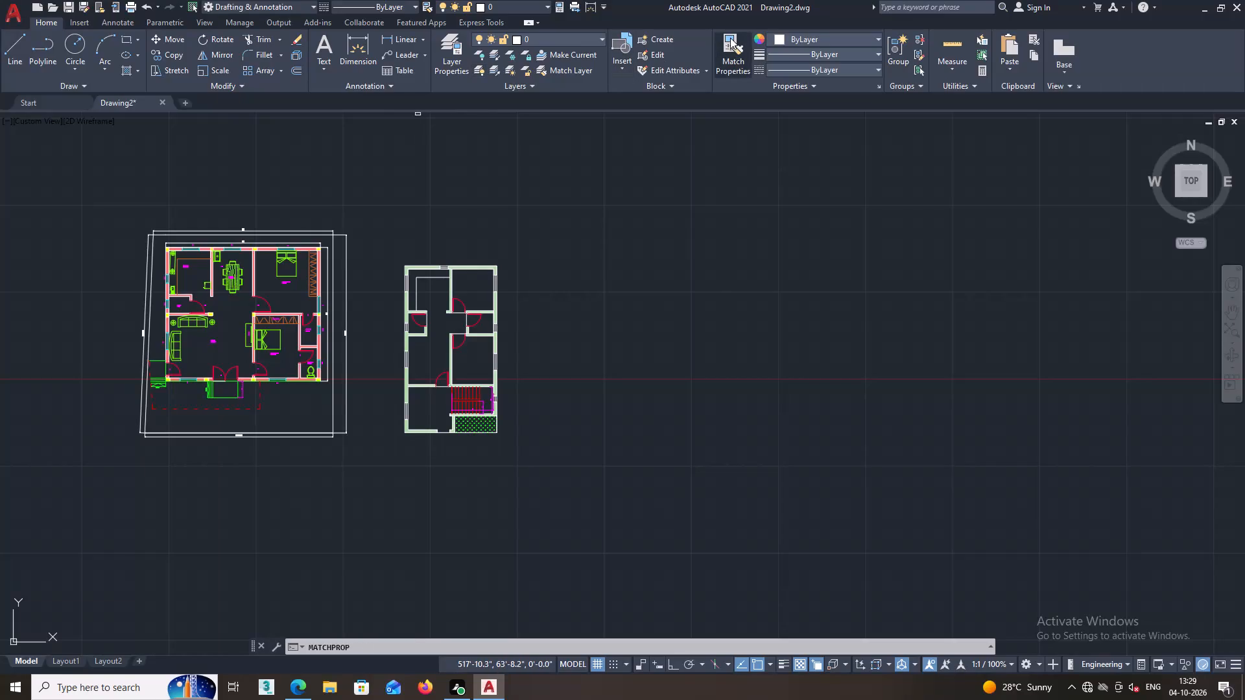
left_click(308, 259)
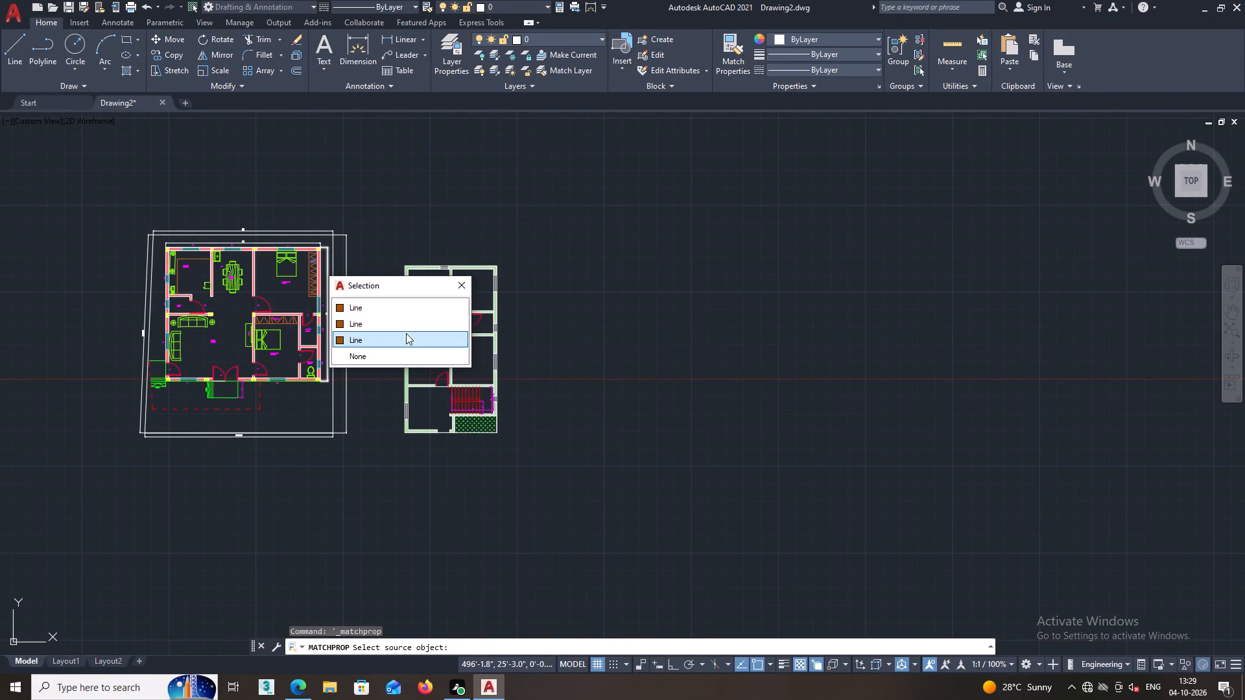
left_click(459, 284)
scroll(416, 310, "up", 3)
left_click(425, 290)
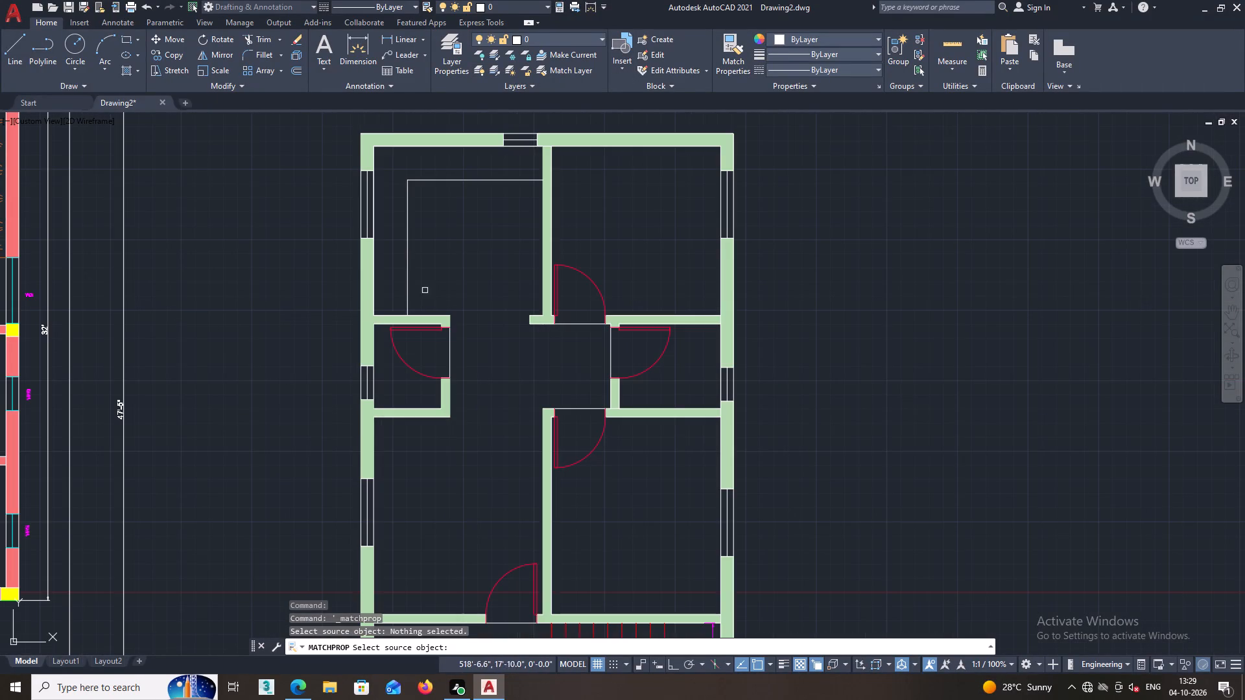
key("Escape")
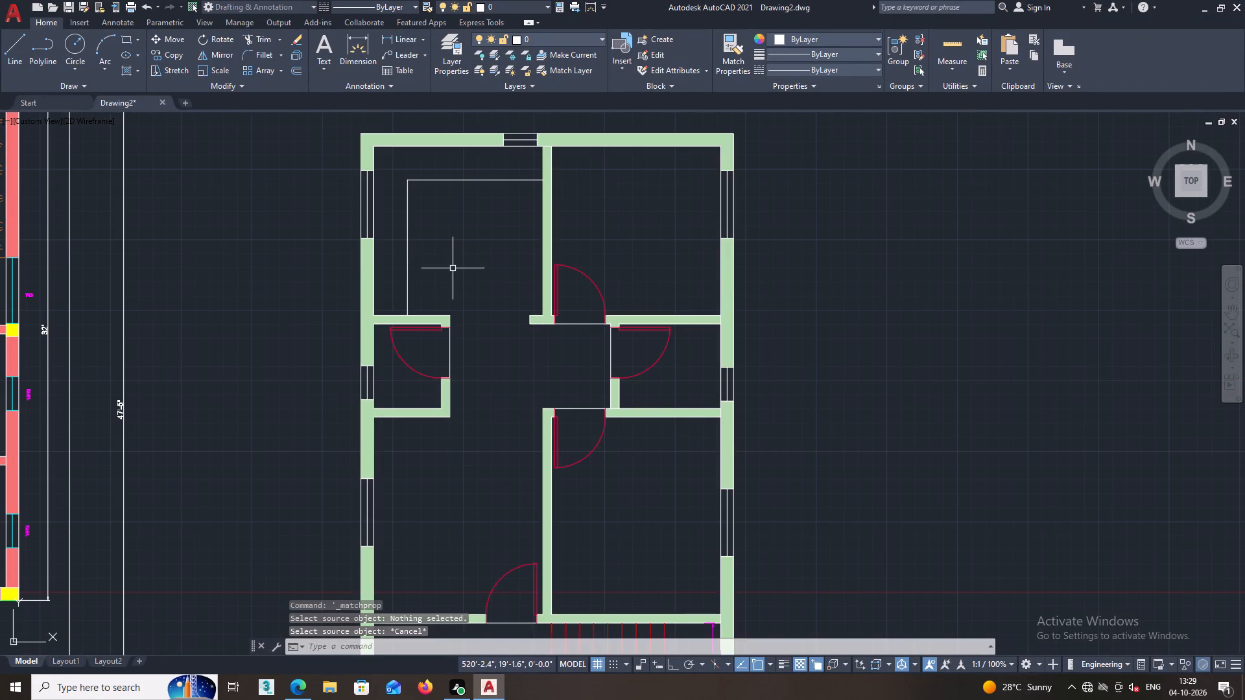
Match the properties of the first plan's brown kitchen counter line onto the white counter outline in the second plan's northwest room.
scroll(458, 277, "down", 2)
scroll(134, 270, "up", 1)
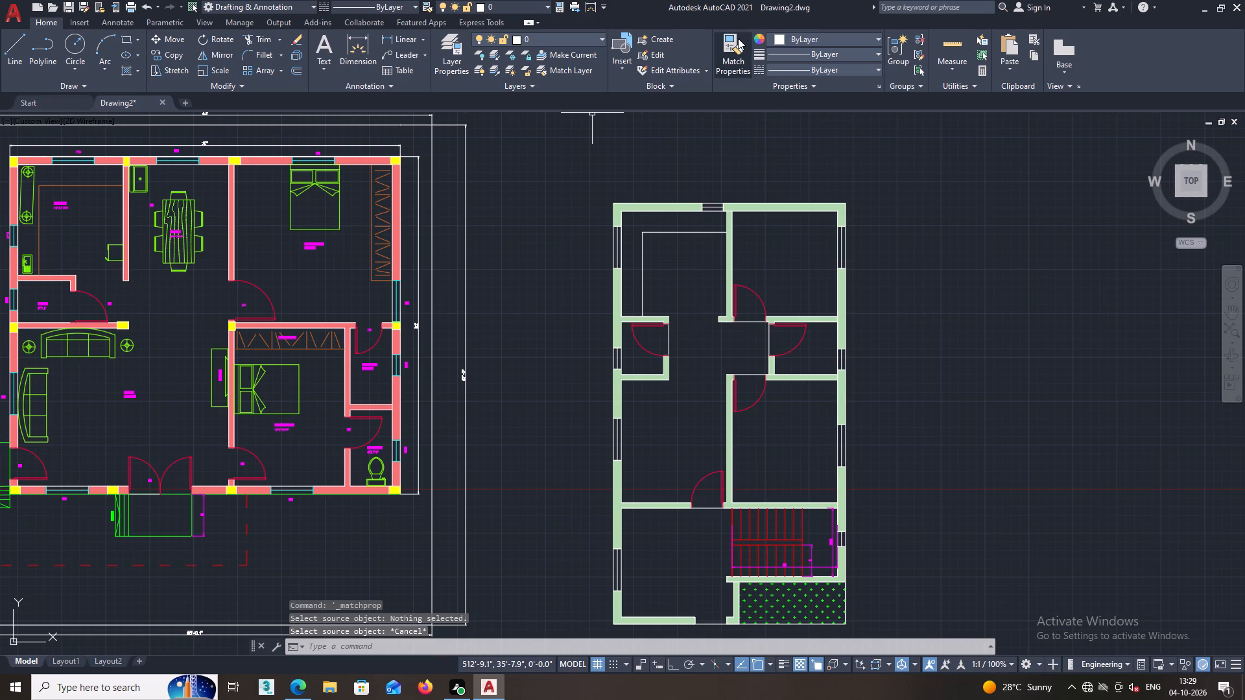
left_click(730, 38)
middle_click_drag(624, 104, 802, 122)
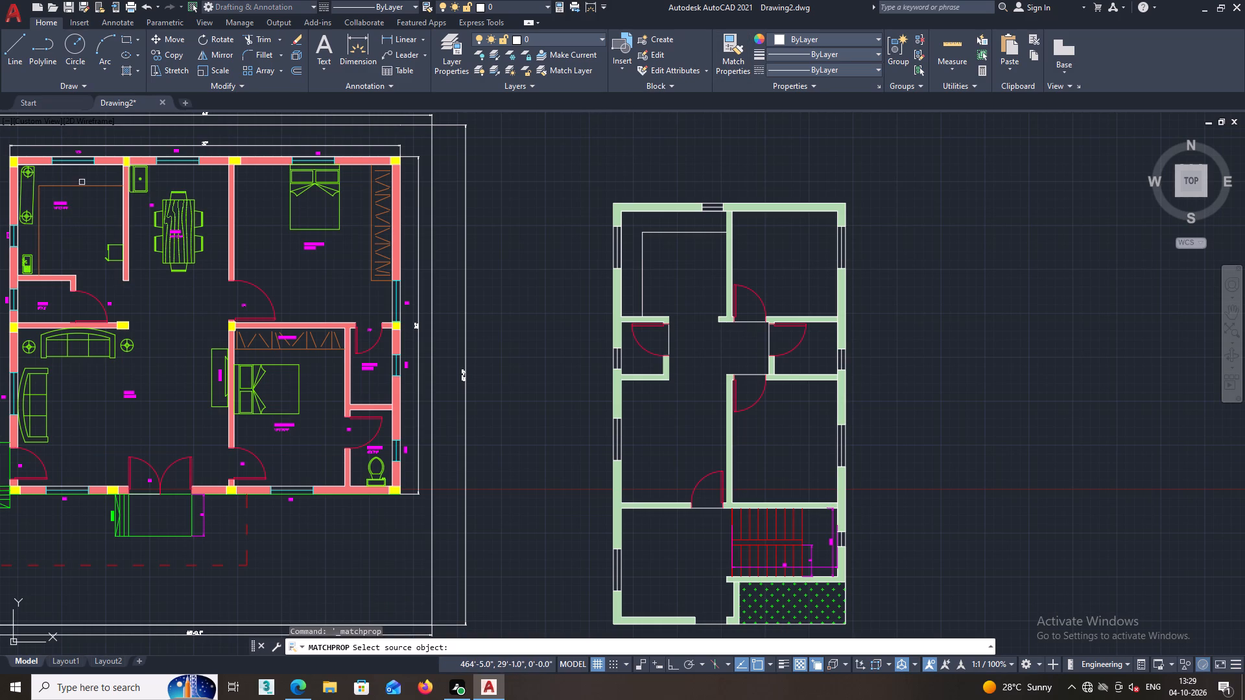
left_click(82, 185)
left_click(667, 278)
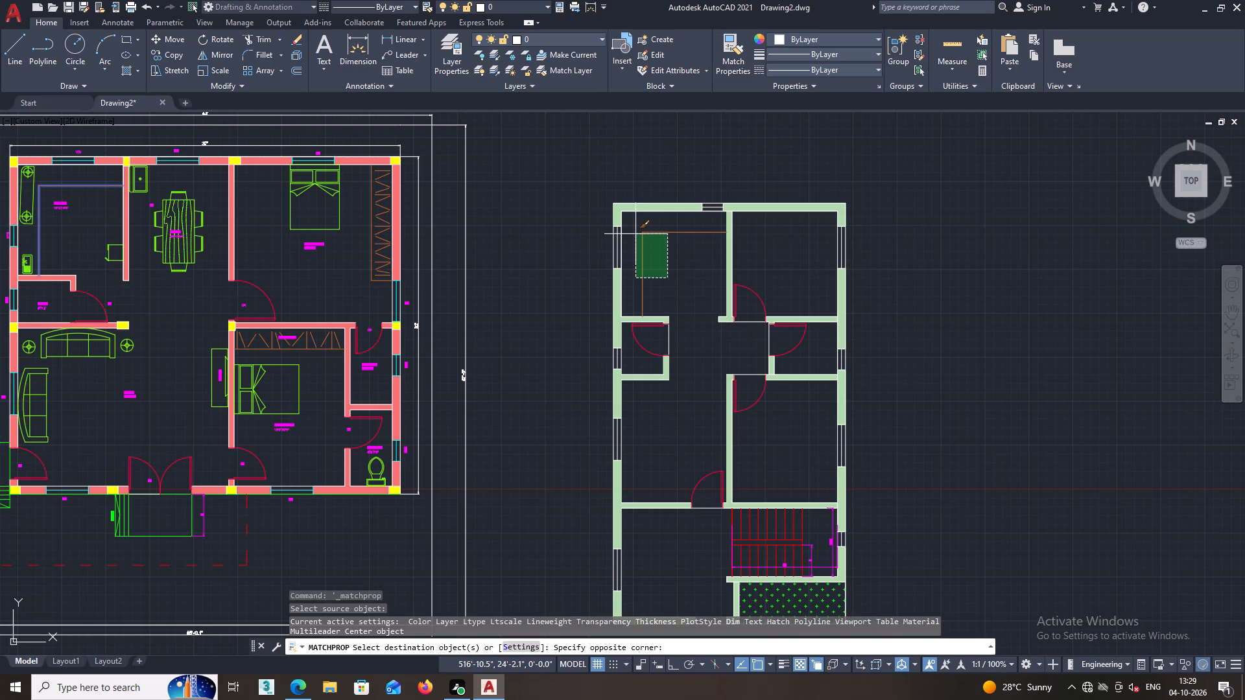
left_click(637, 234)
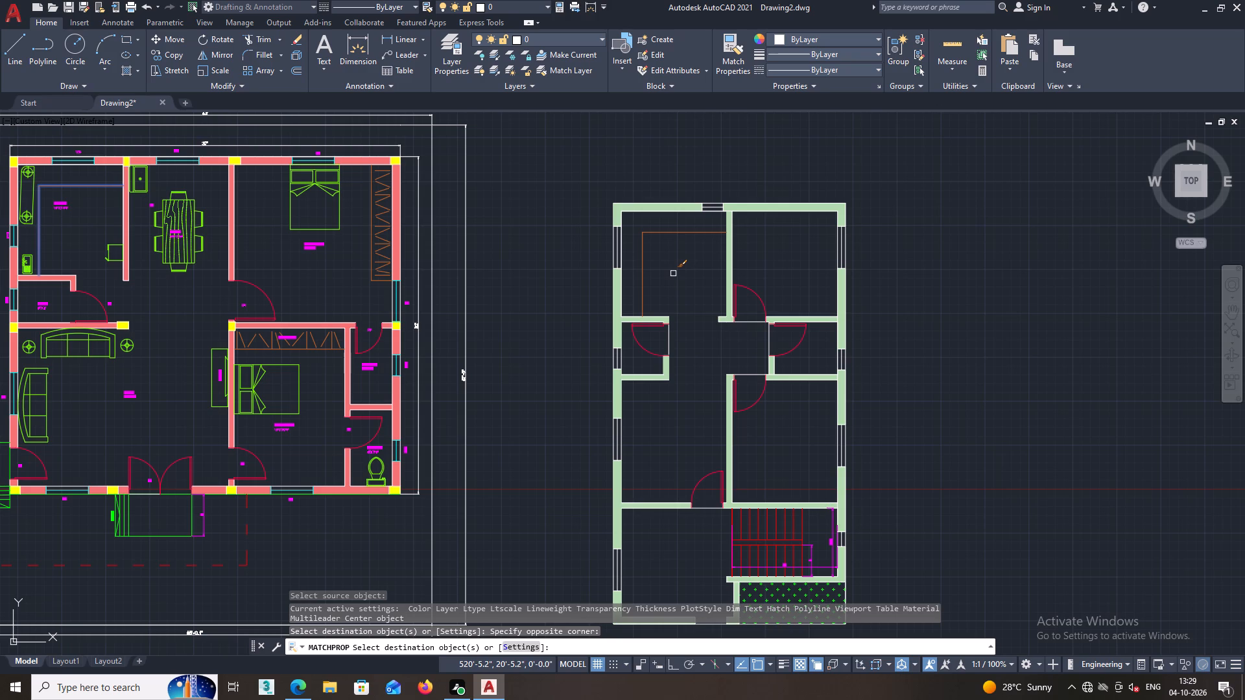
key("space")
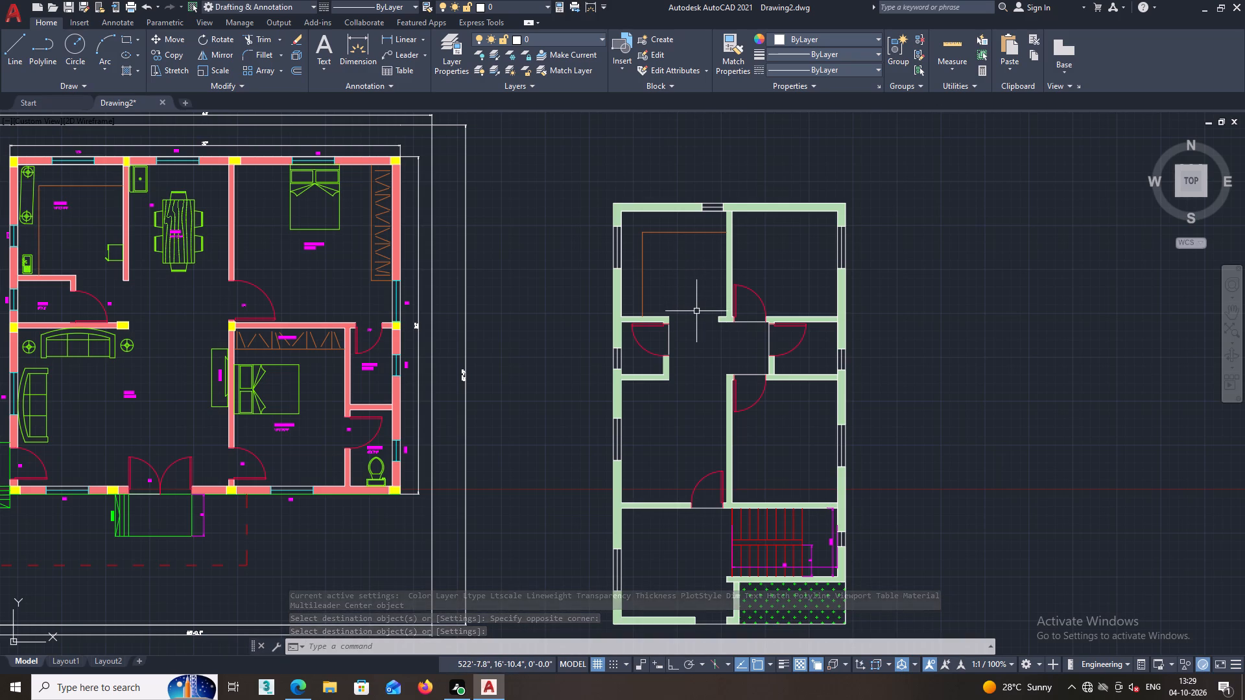
Look over both plans and examine the second plan's rooms, door openings and south entrance for what is still missing.
scroll(698, 325, "down", 1)
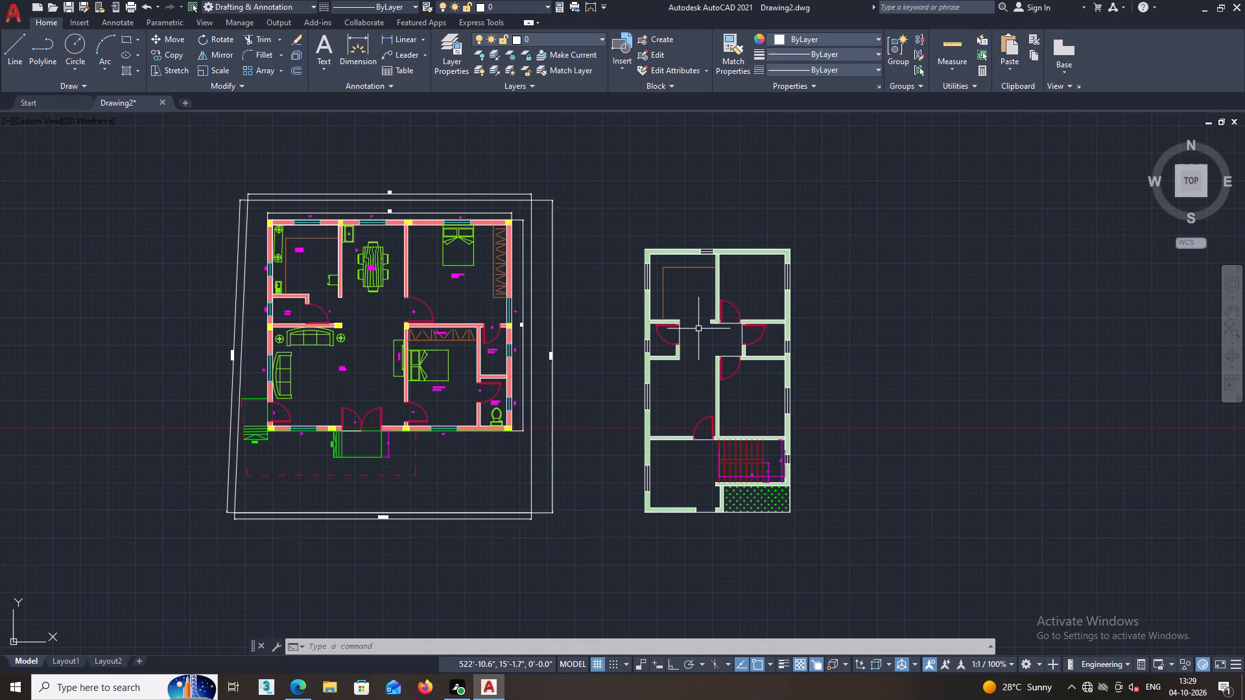
middle_click_drag(705, 347, 626, 369)
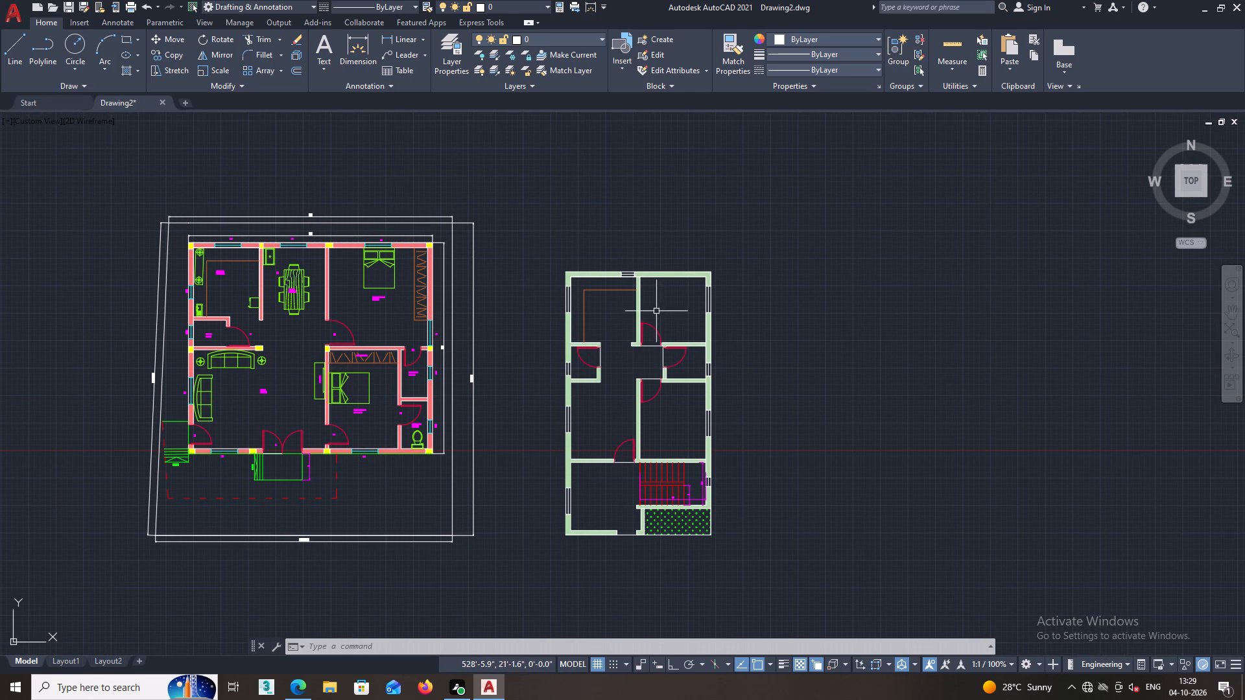
scroll(375, 253, "up", 1)
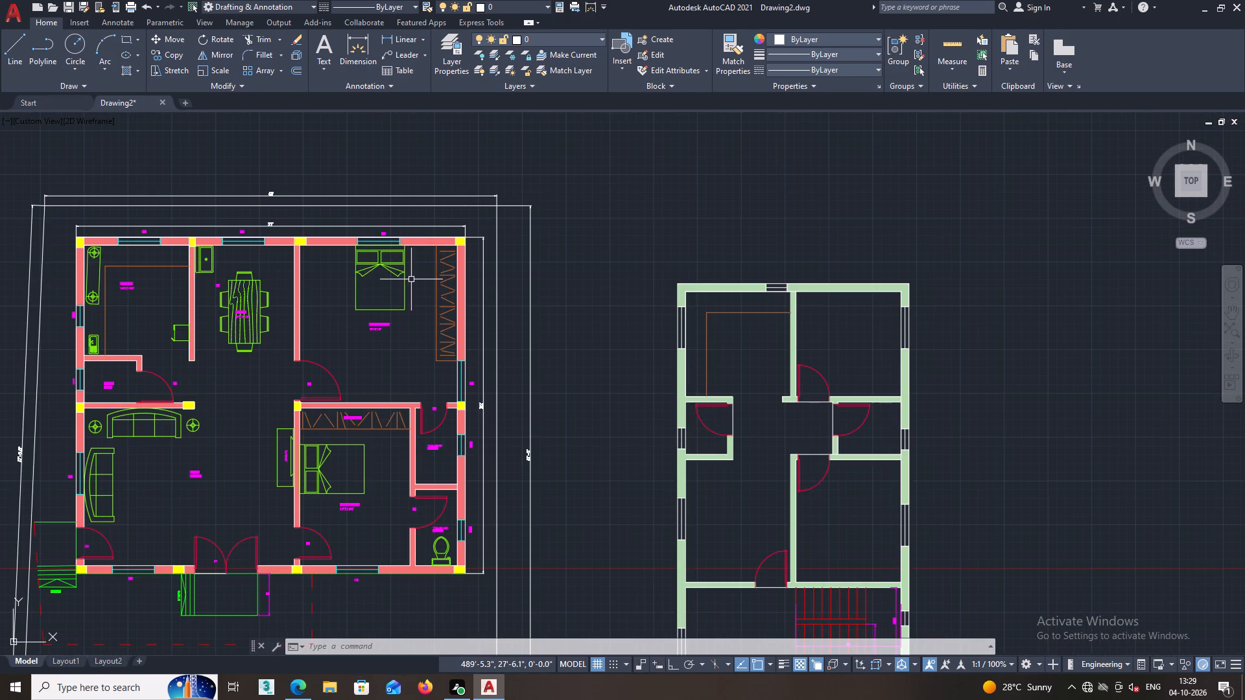
scroll(418, 286, "down", 2)
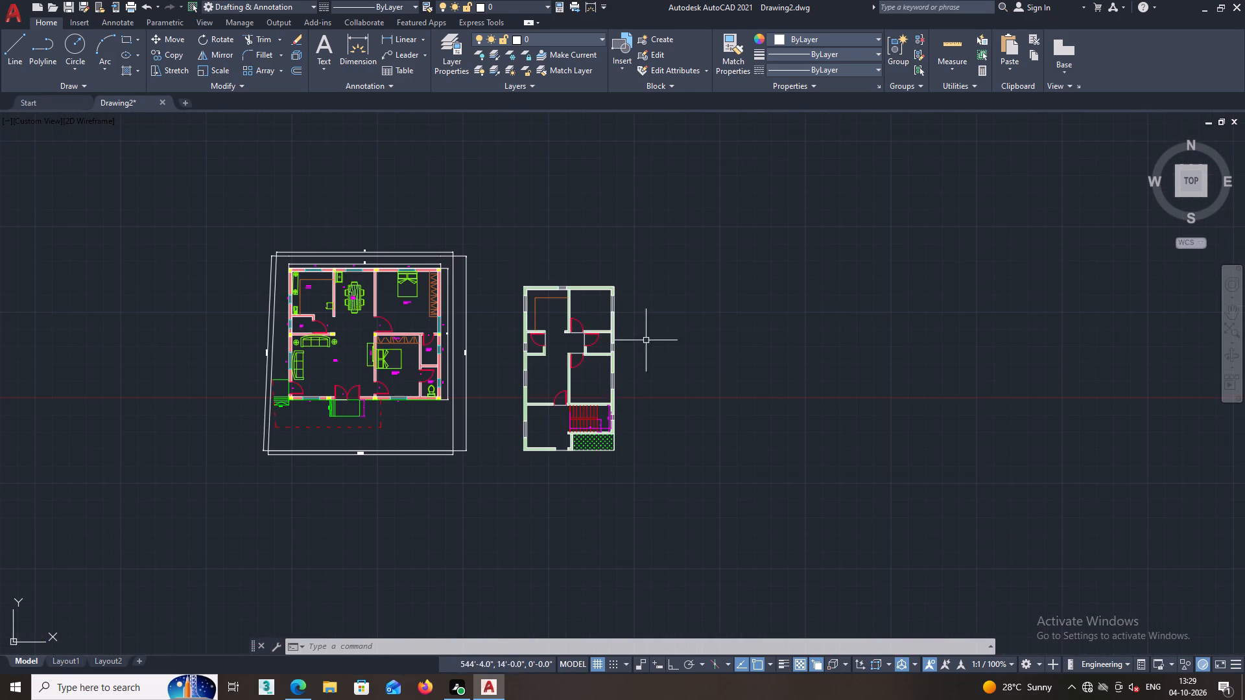
middle_click_drag(593, 308, 576, 309)
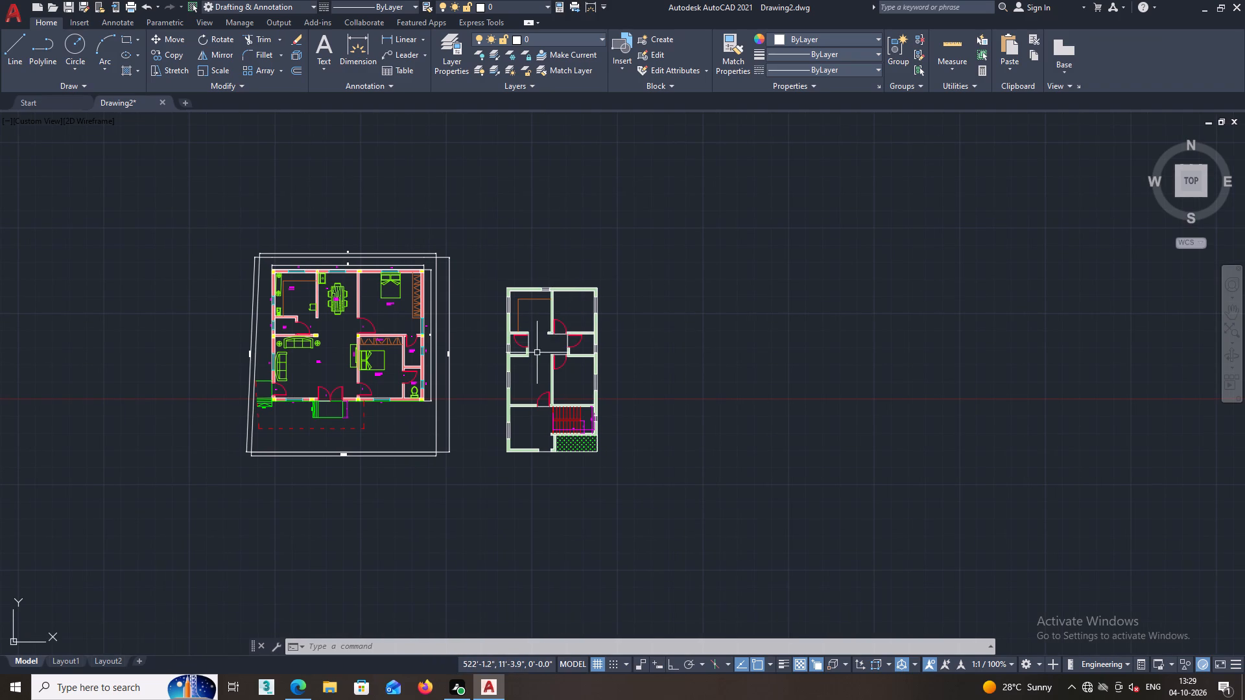
middle_click_drag(537, 353, 547, 316)
scroll(523, 339, "up", 1)
middle_click_drag(543, 336, 543, 324)
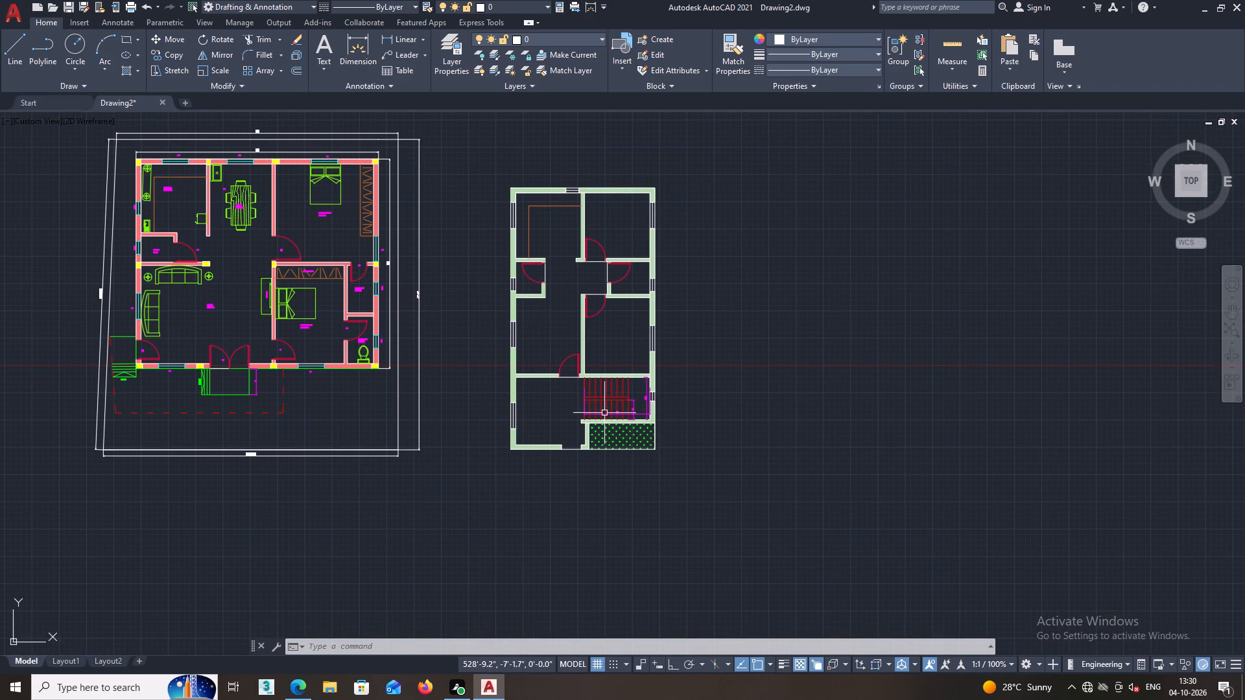
scroll(600, 412, "up", 1)
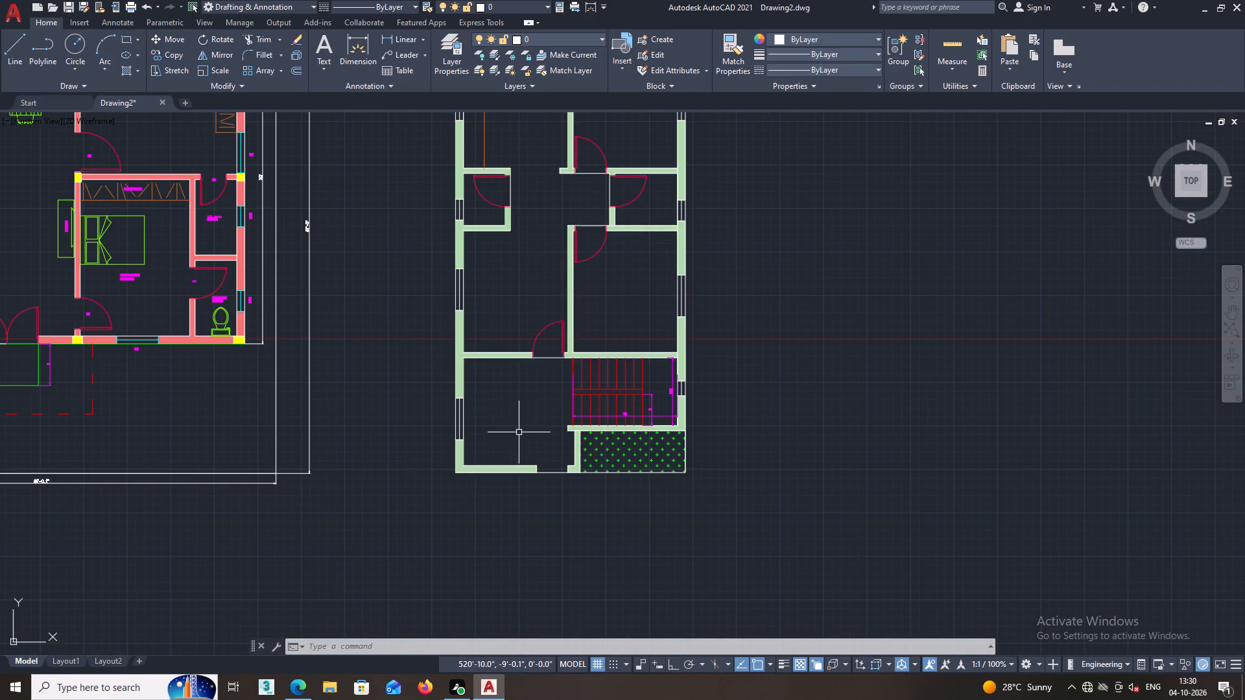
scroll(519, 432, "up", 1)
middle_click_drag(538, 439, 562, 390)
scroll(568, 379, "down", 2)
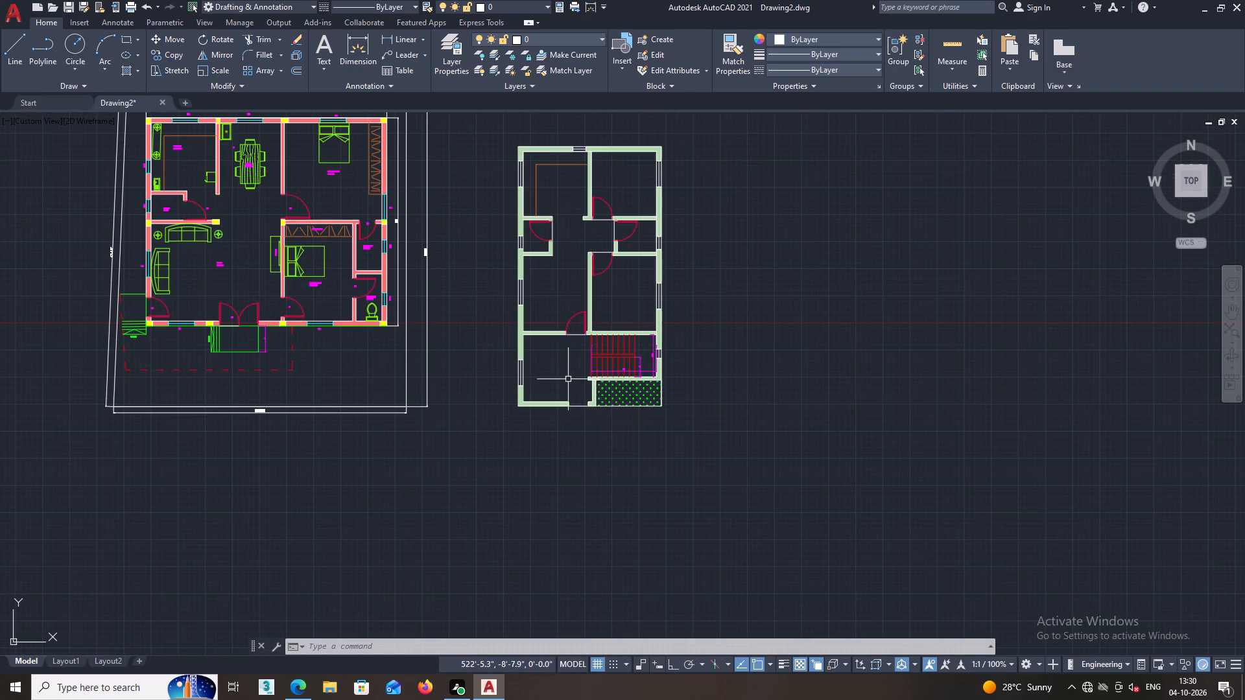
Copy the door of the second plan's northeast room to the entrance opening in its south wall.
scroll(613, 196, "up", 1)
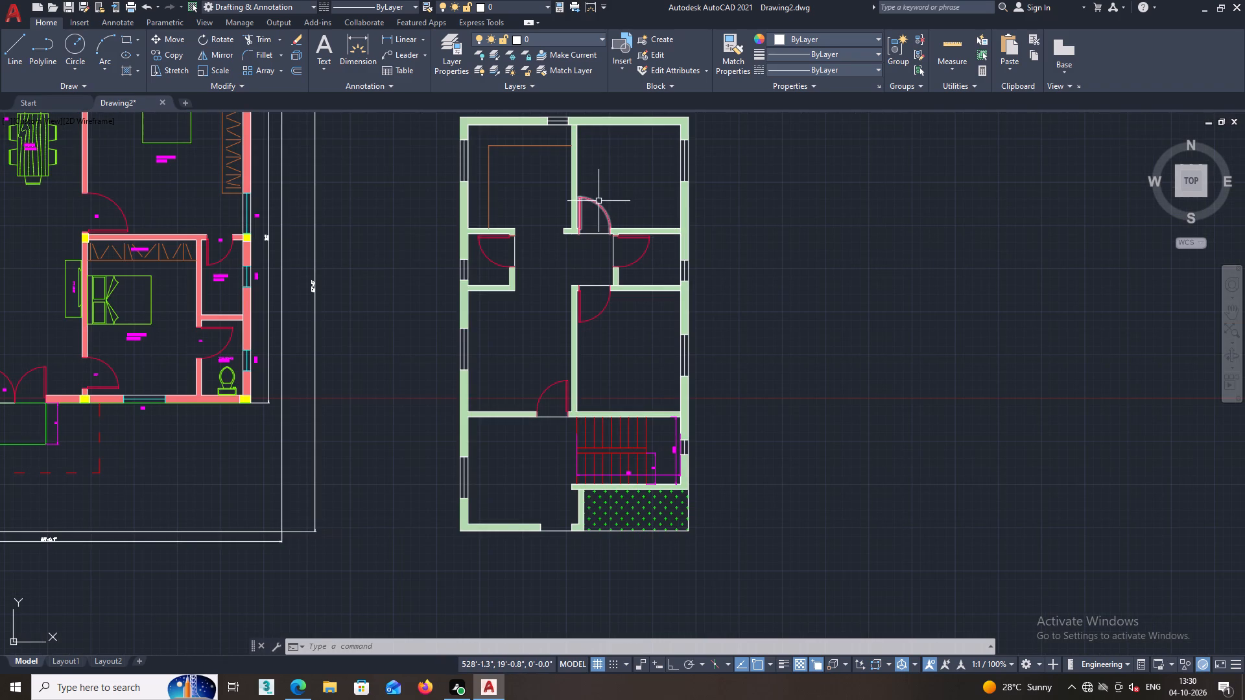
left_click(599, 201)
right_click(606, 187)
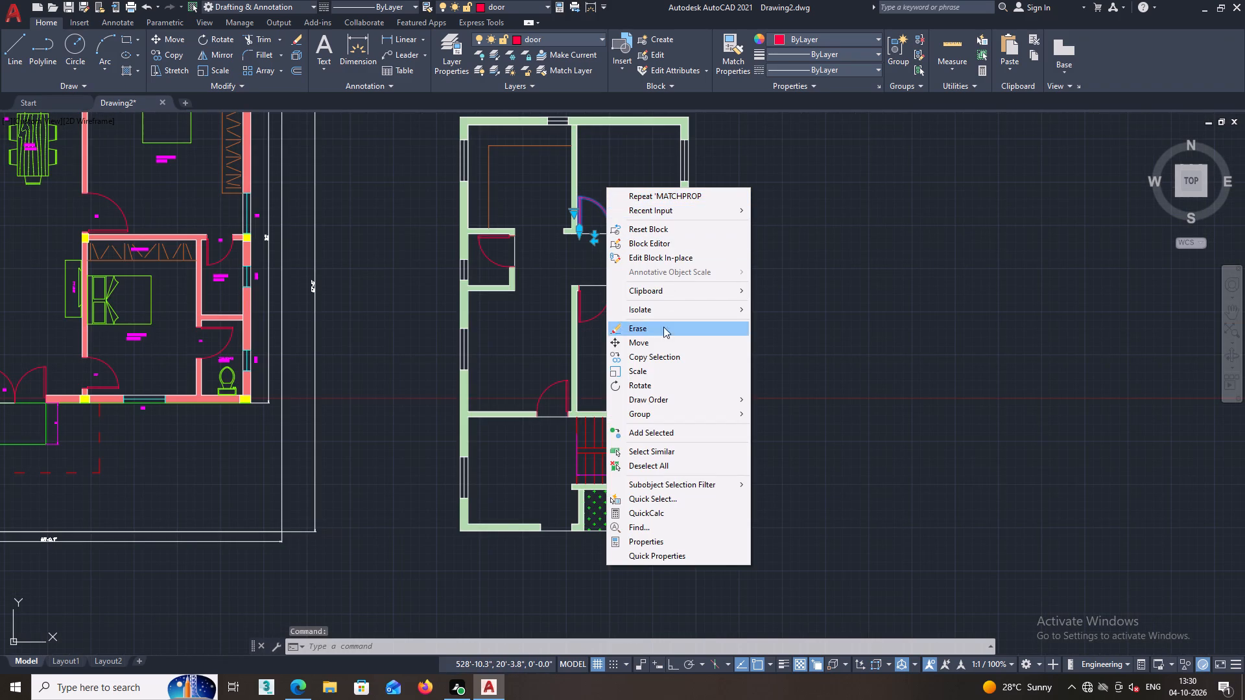
left_click(645, 357)
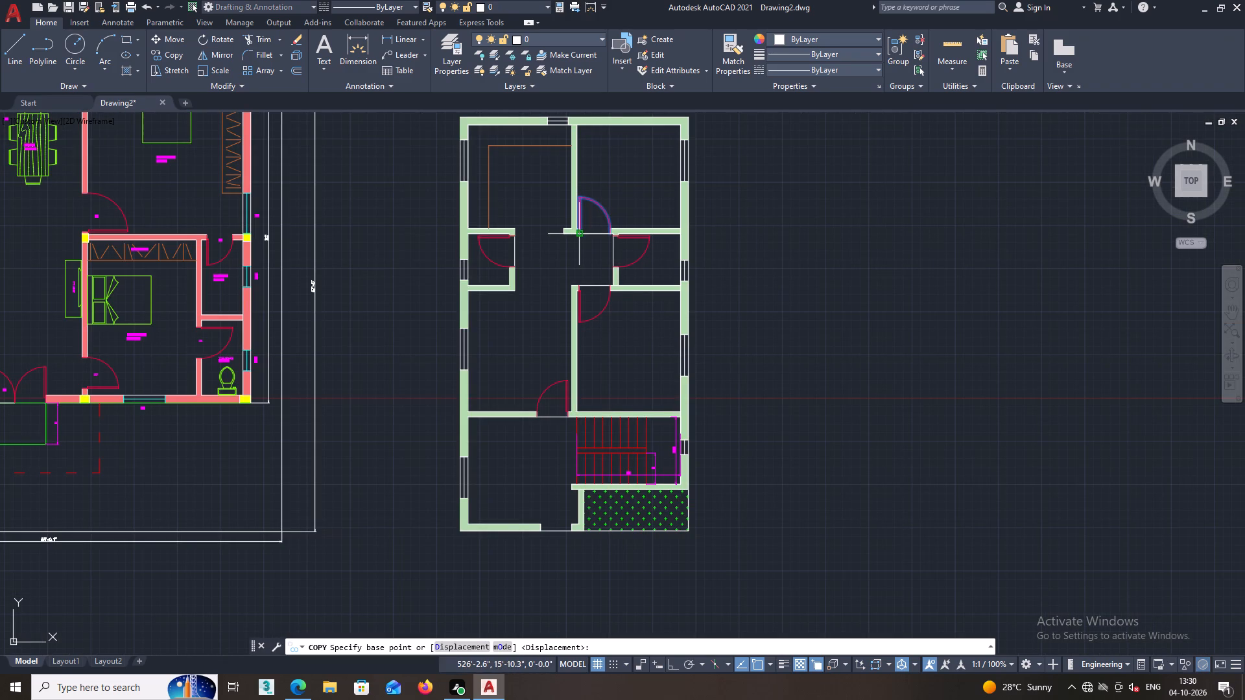
left_click(578, 233)
scroll(547, 532, "up", 3)
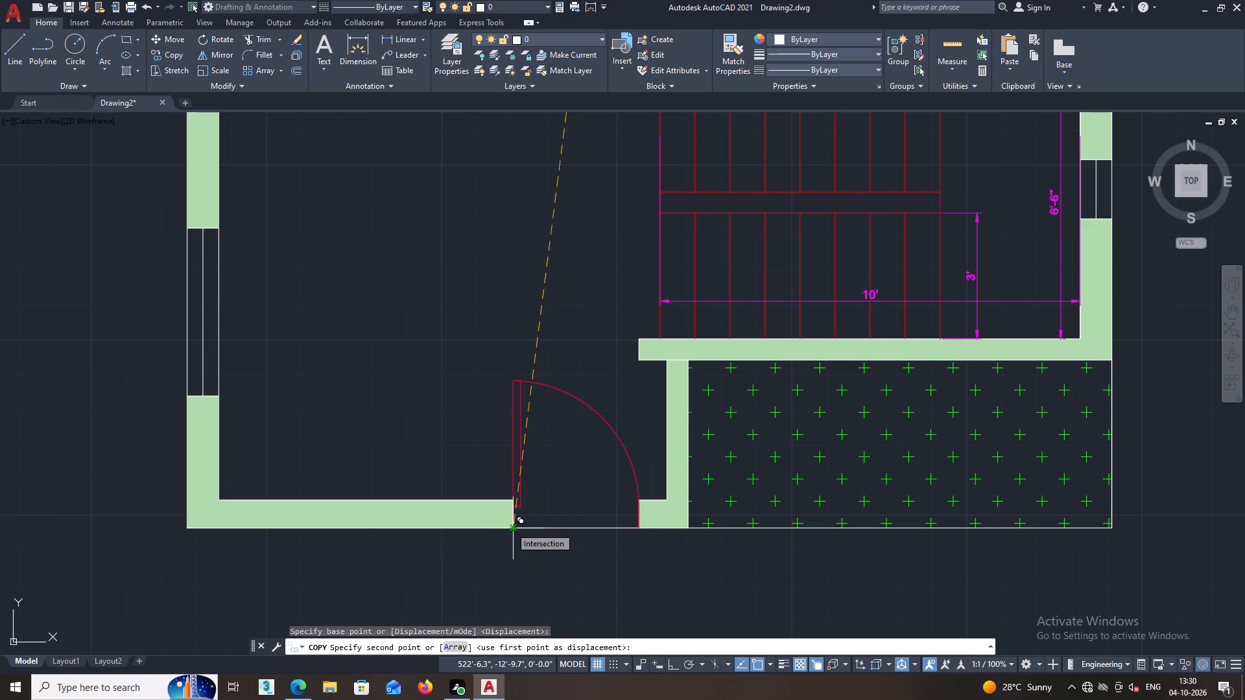
left_click(510, 527)
key("Escape")
scroll(573, 516, "down", 2)
middle_click_drag(573, 511, 630, 450)
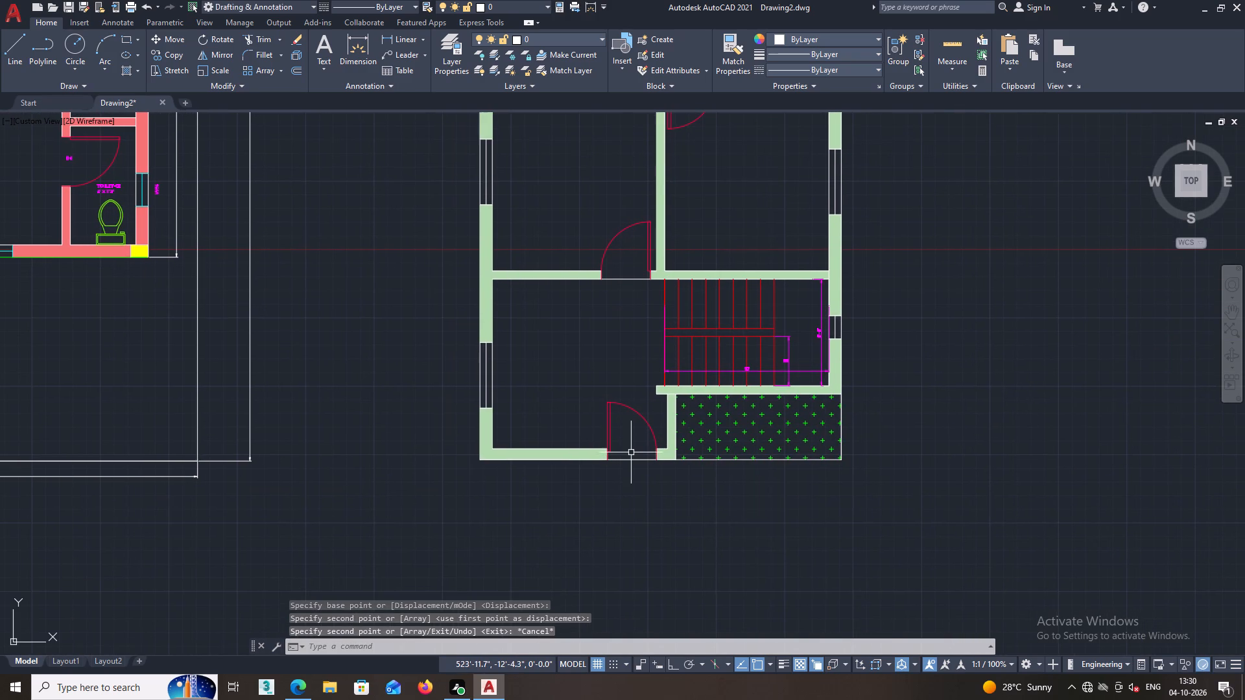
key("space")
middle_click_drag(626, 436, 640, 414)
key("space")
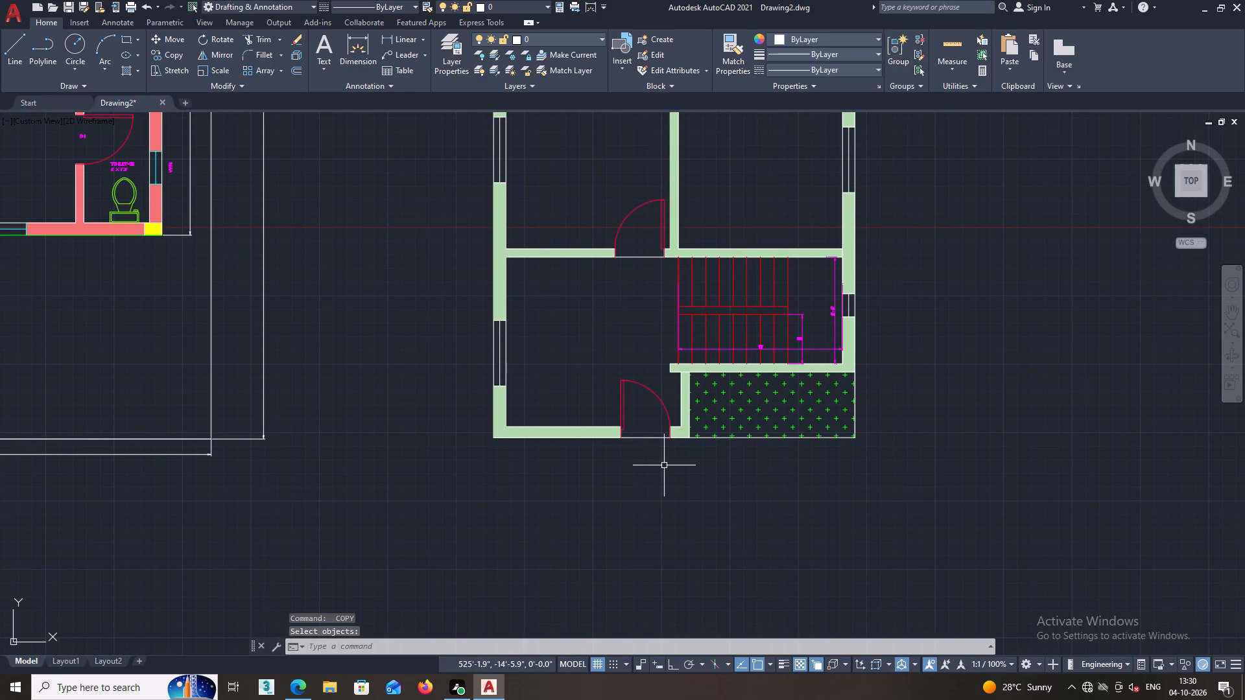
Draw a horizontal line about 11" long inside the swing of the new entrance door, with Ortho on.
key("l")
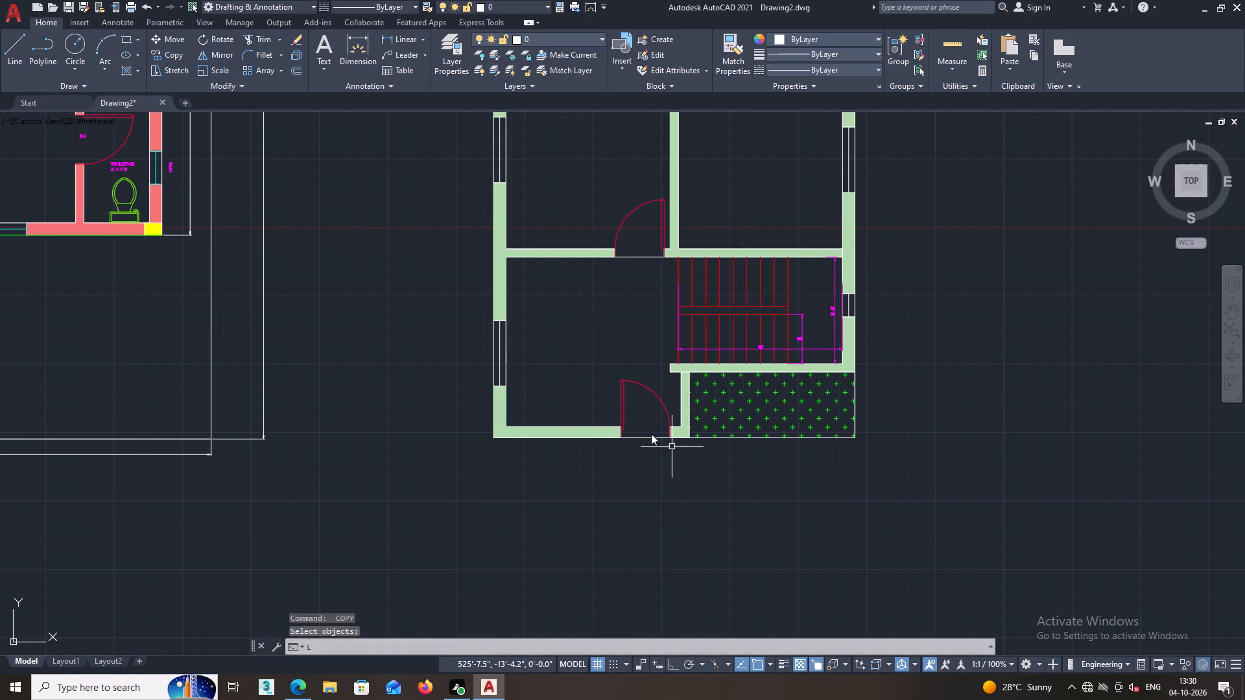
left_click(411, 507)
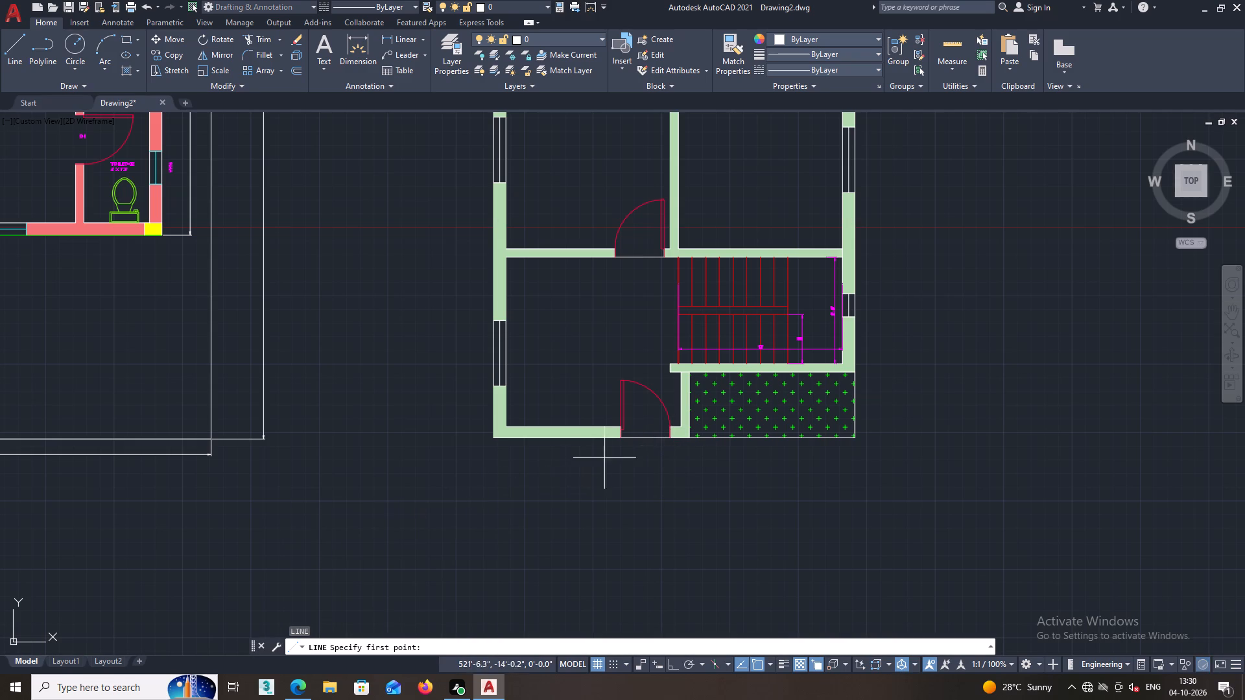
scroll(625, 434, "up", 2)
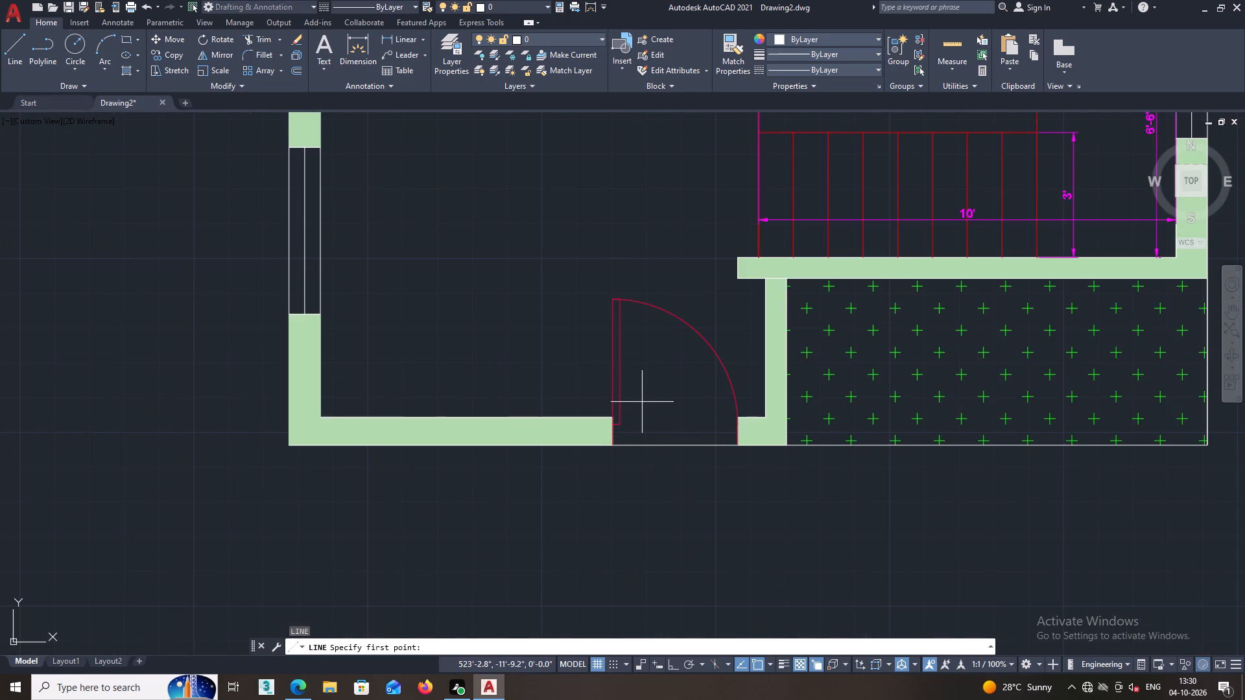
left_click(641, 404)
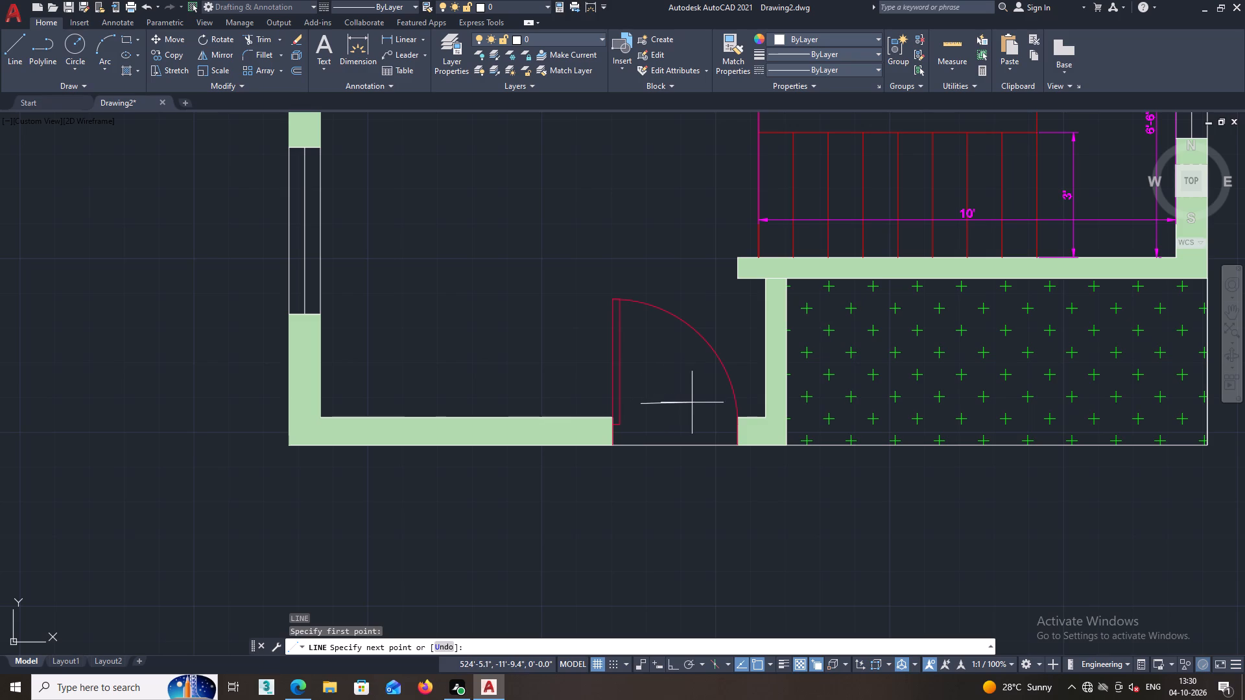
key("F8")
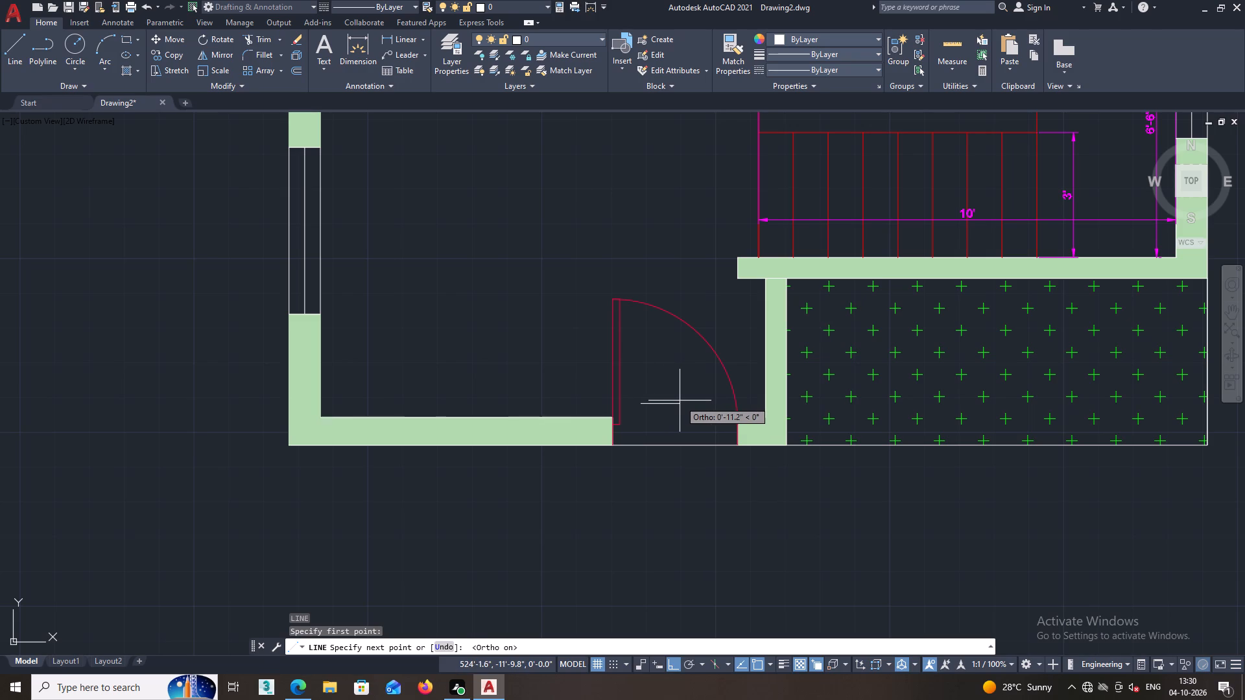
left_click(680, 401)
key("space")
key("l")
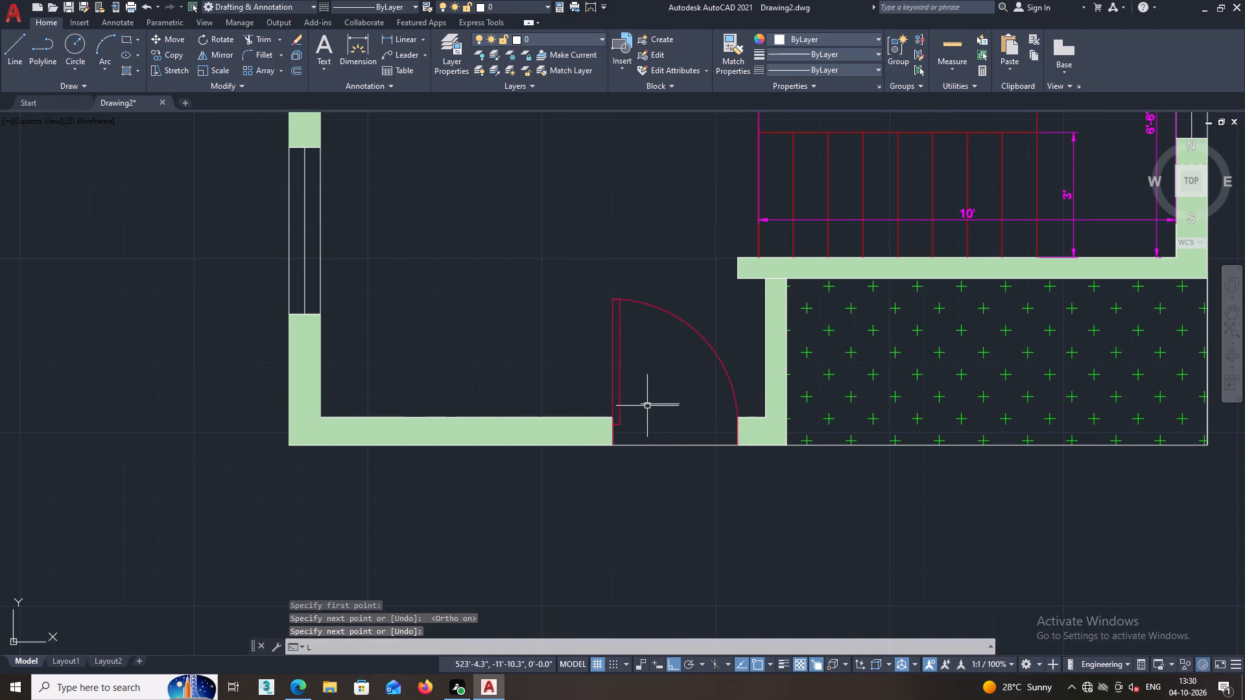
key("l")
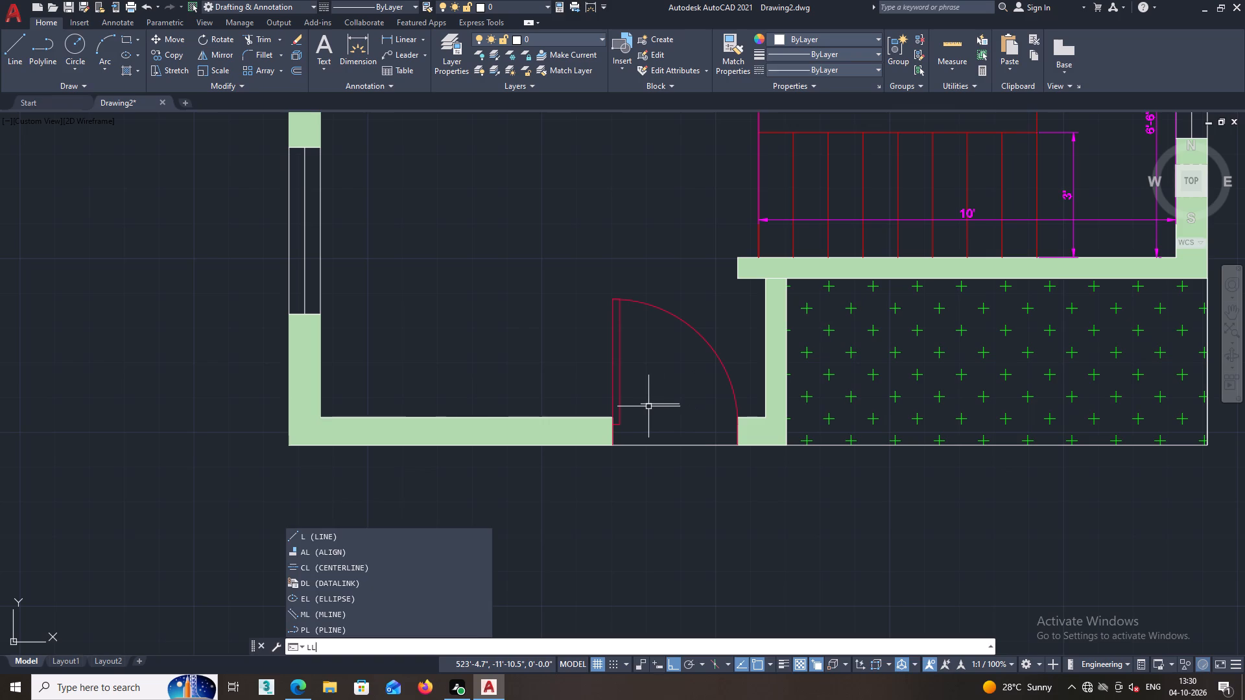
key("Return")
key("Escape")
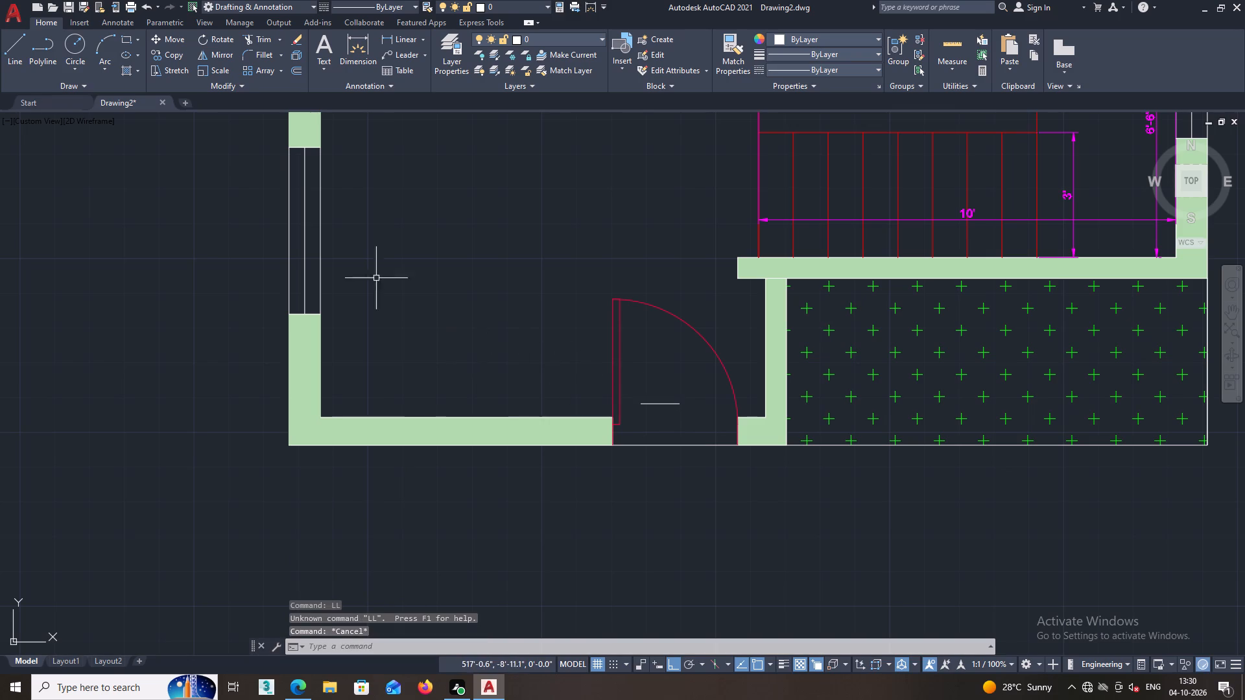
With Ortho off, draw two sloping lines from the short line's ends to an apex about 7" above its middle, forming a triangle.
left_click(23, 32)
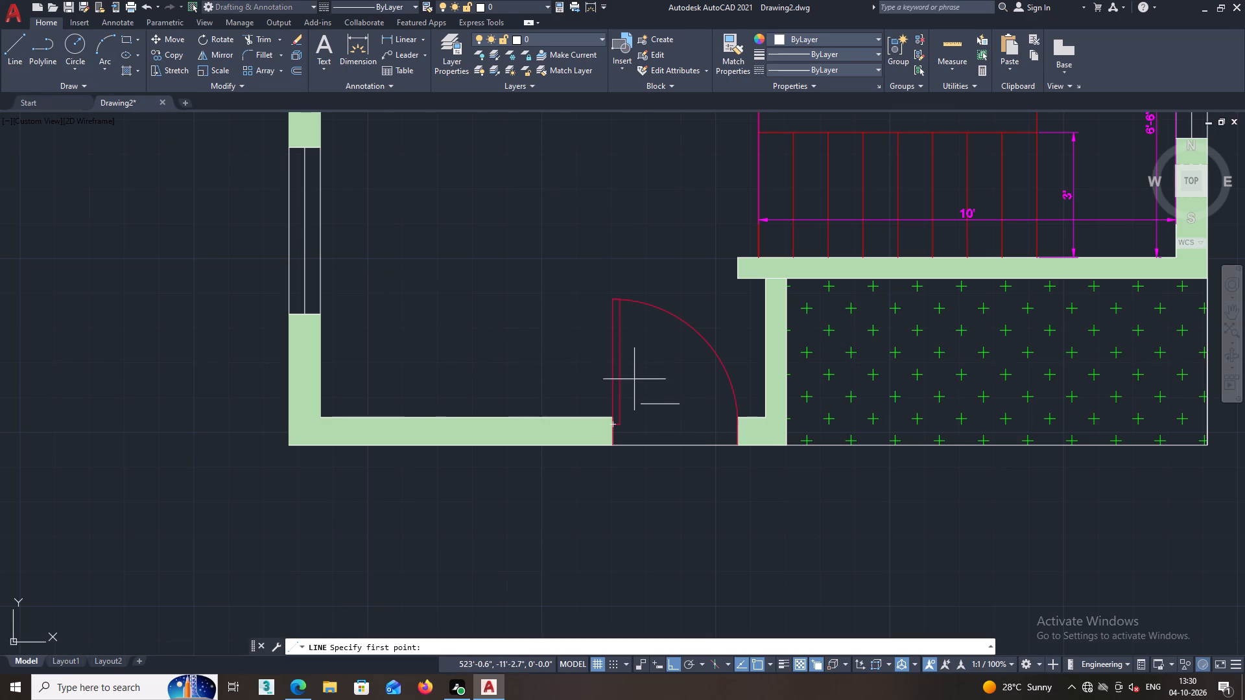
scroll(640, 401, "up", 1)
left_click(642, 408)
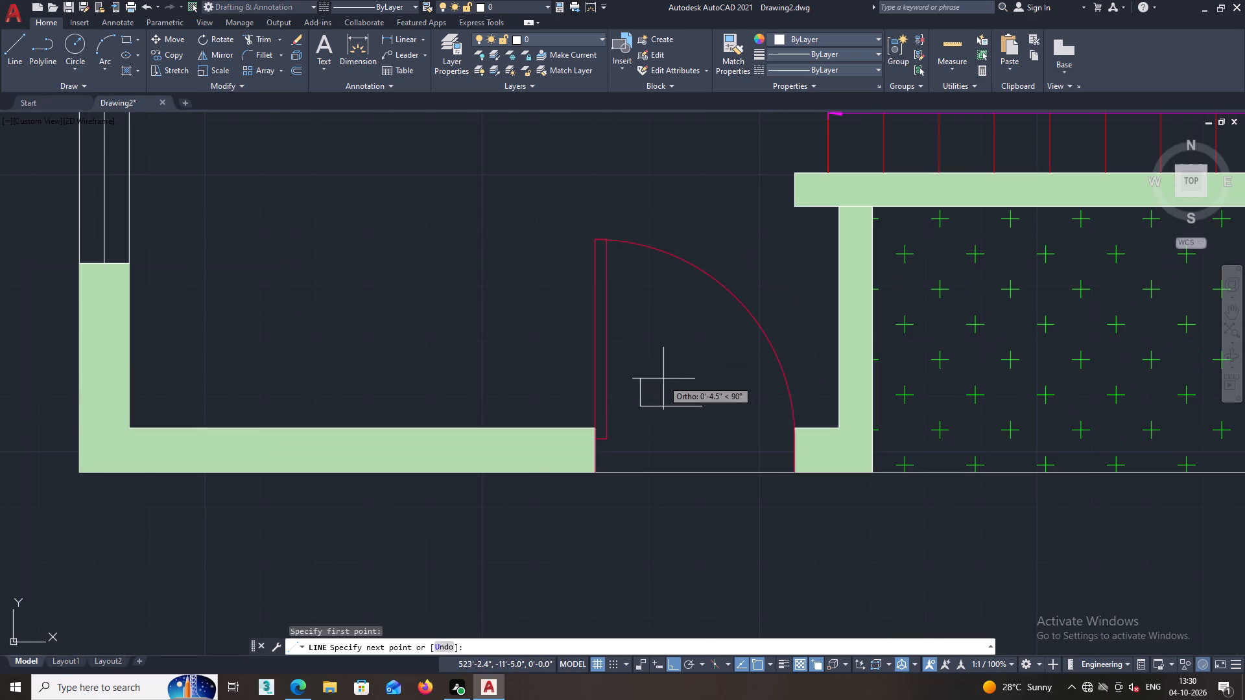
key("F8")
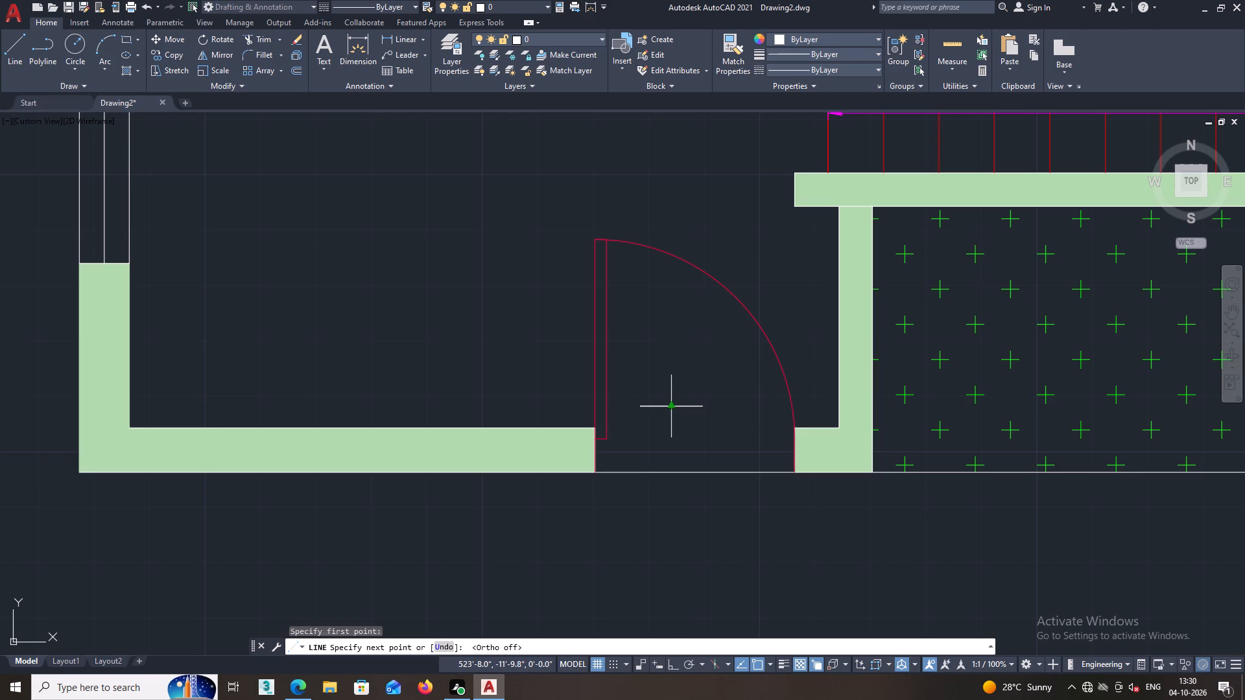
left_click(672, 365)
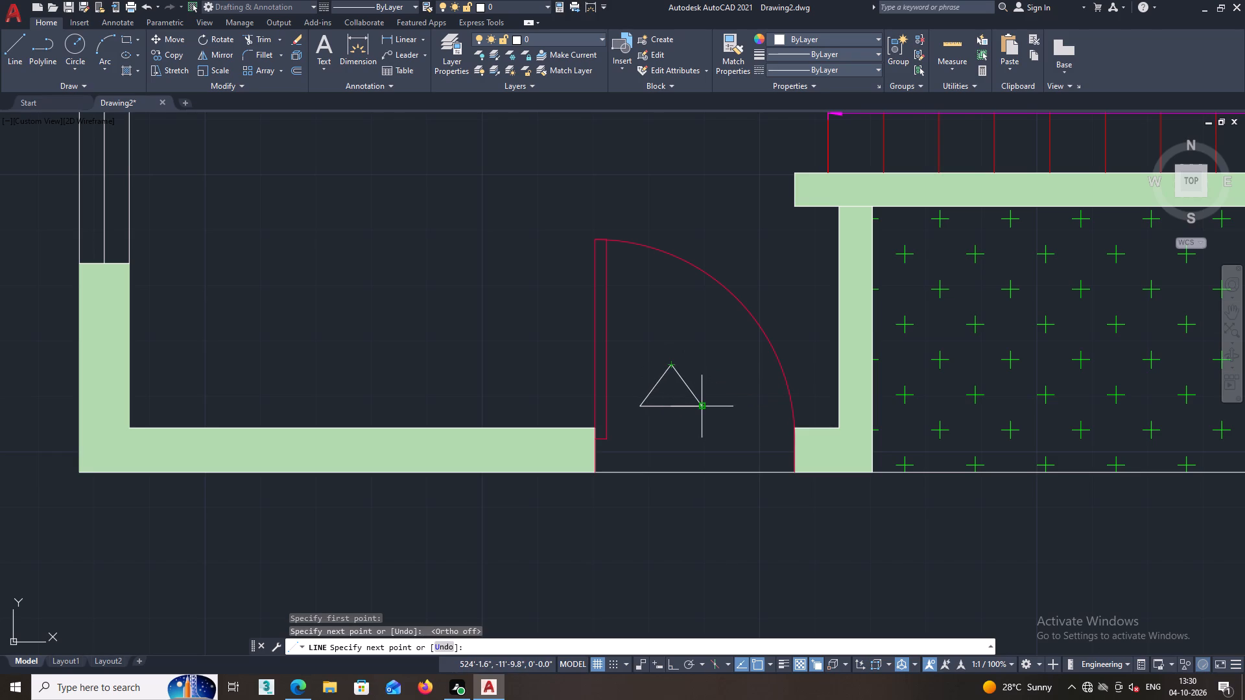
left_click(700, 407)
key("space")
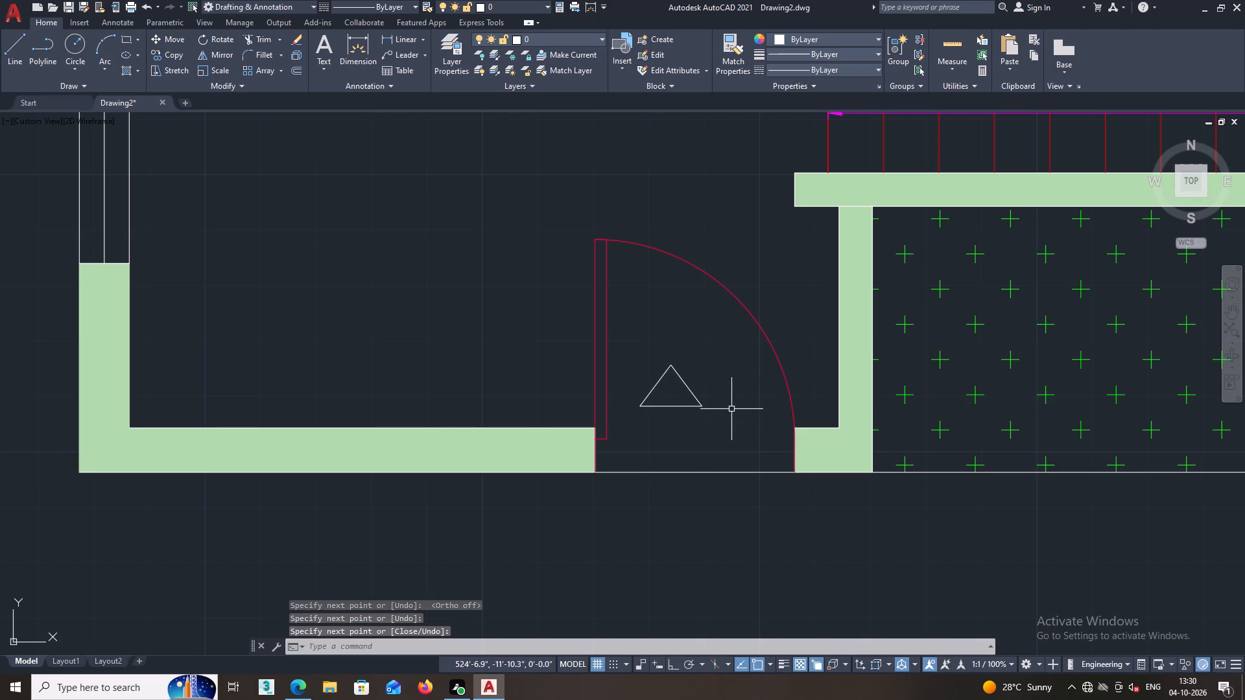
Hatch the inside of the entrance triangle with the SOLID pattern.
key("h")
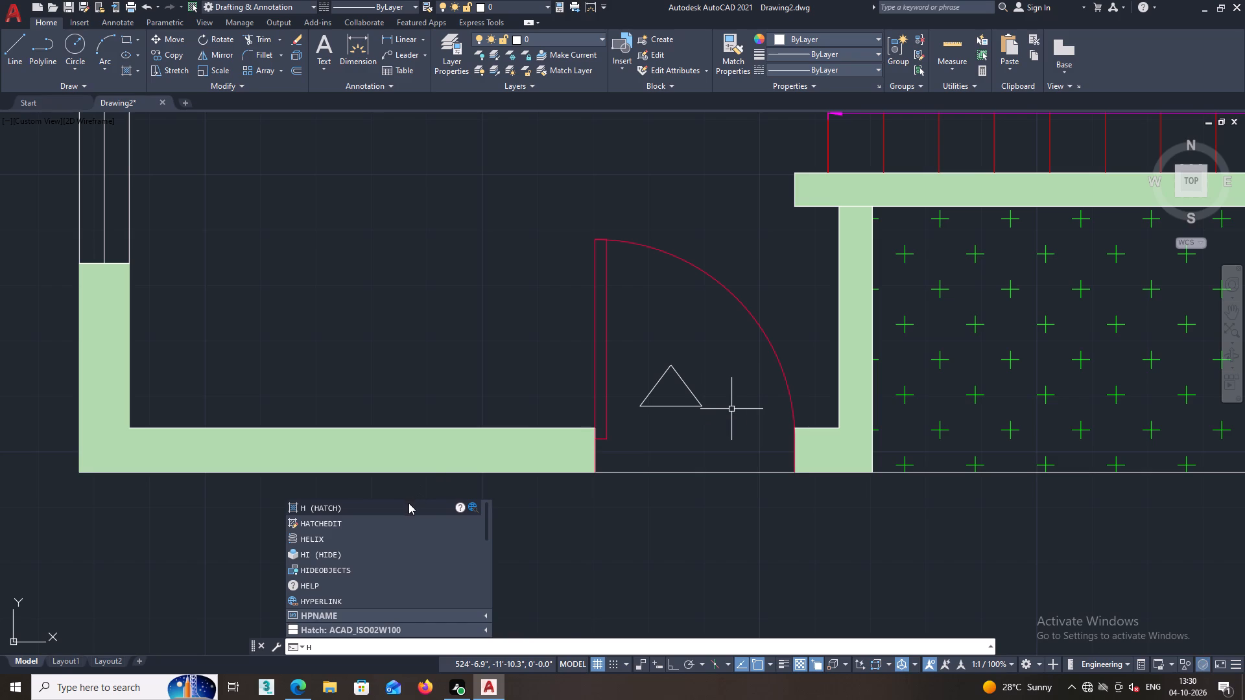
left_click(409, 503)
left_click(665, 391)
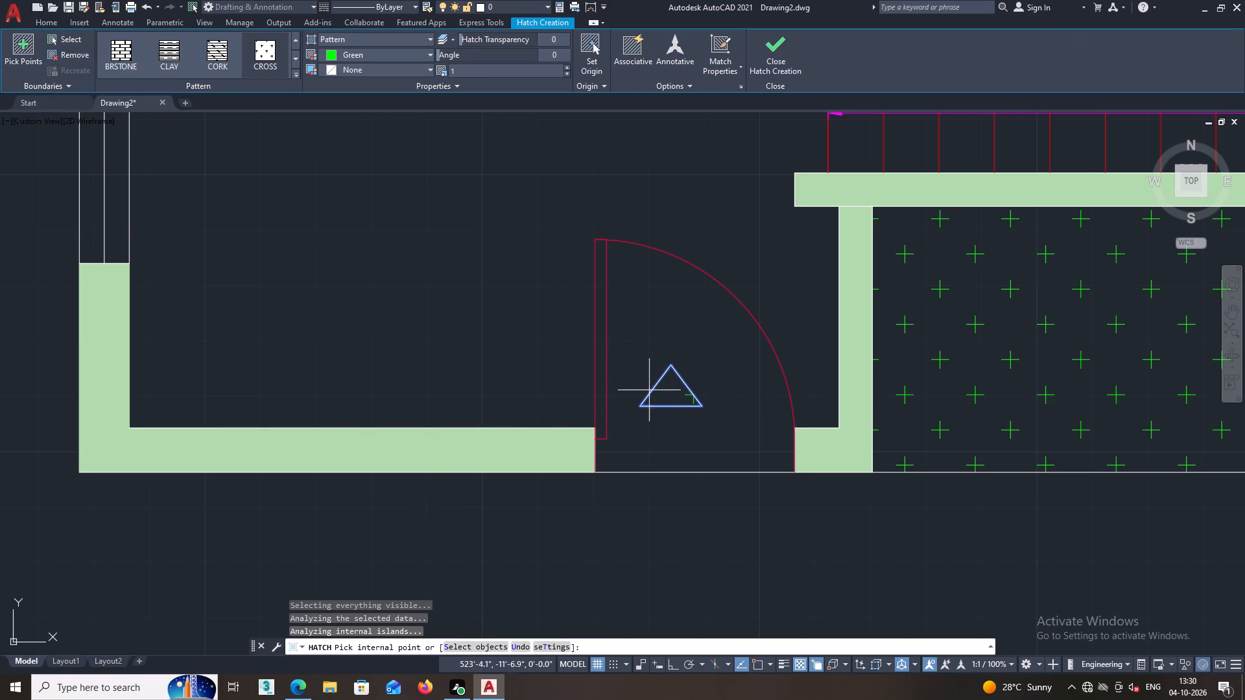
double_click(293, 36)
triple_click(294, 36)
left_click(294, 36)
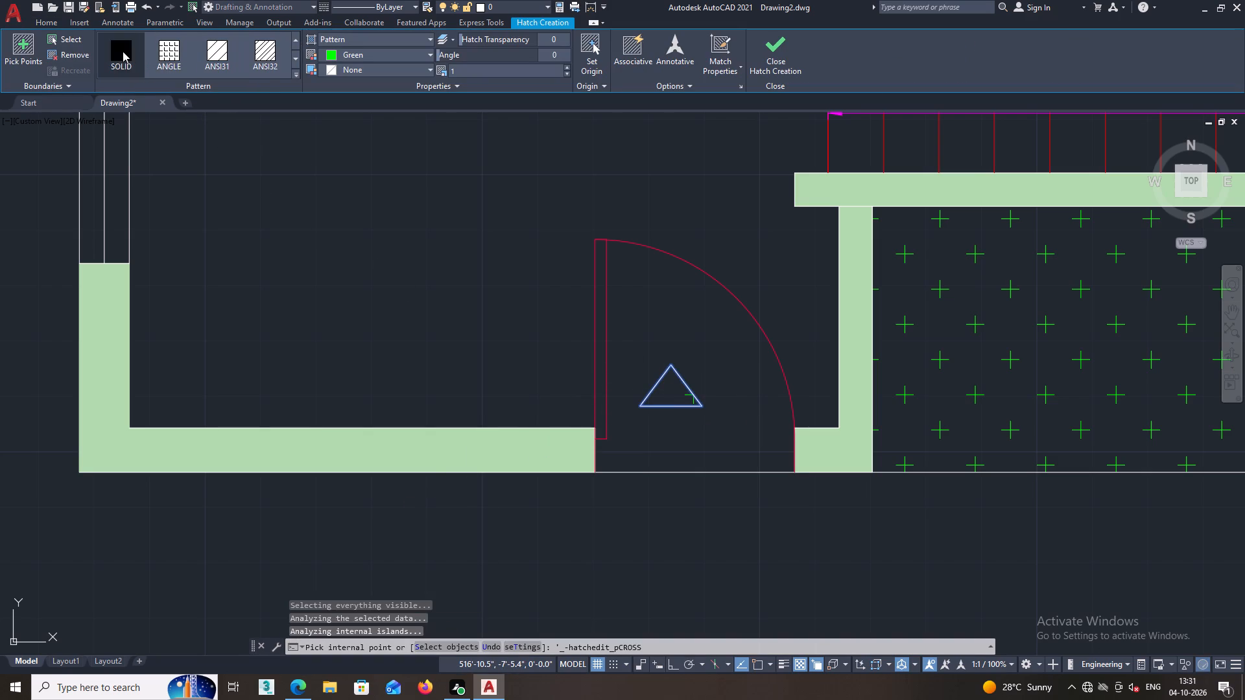
left_click(122, 51)
key("space")
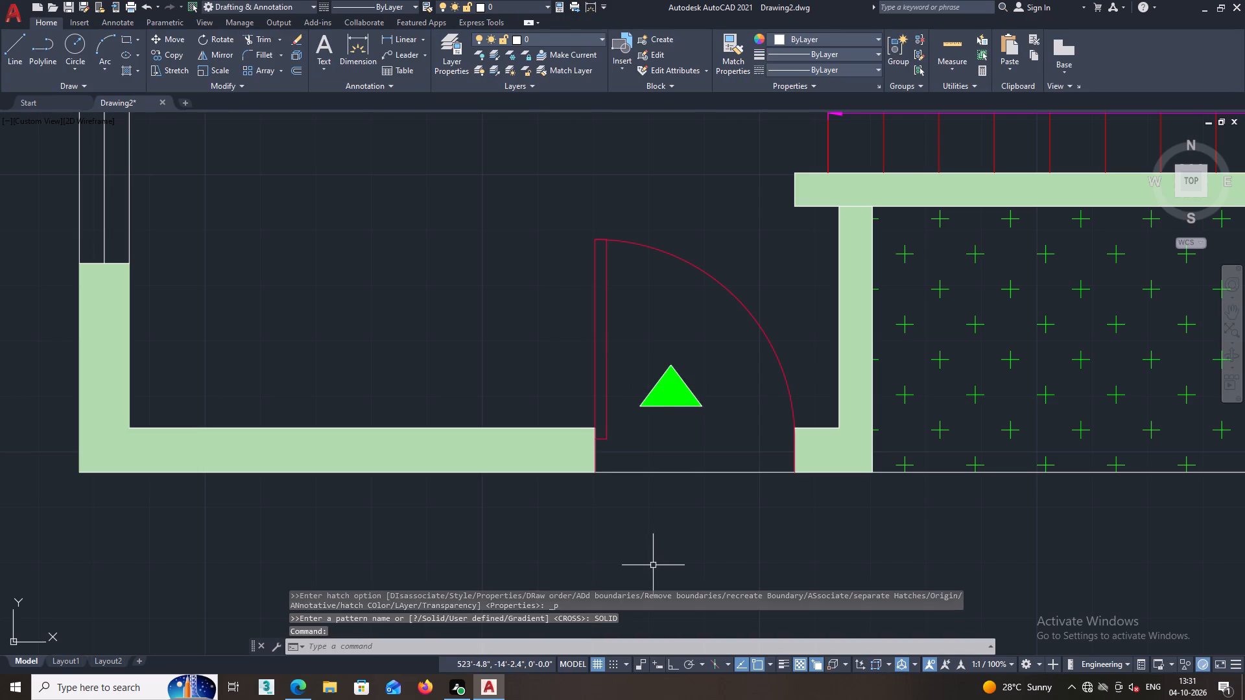
key("Escape")
Match the entrance triangle's hatch properties to the red wall hatch of the first plan.
scroll(664, 545, "down", 2)
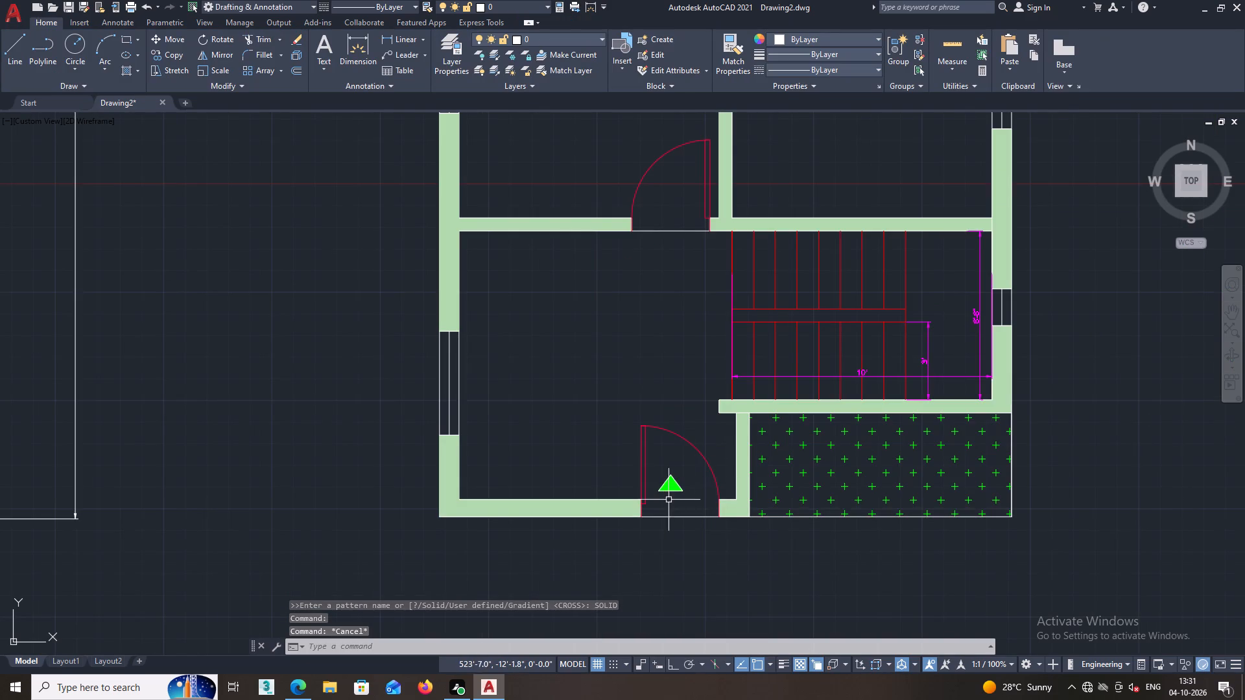
scroll(668, 500, "up", 3)
scroll(673, 466, "down", 3)
scroll(621, 447, "down", 2)
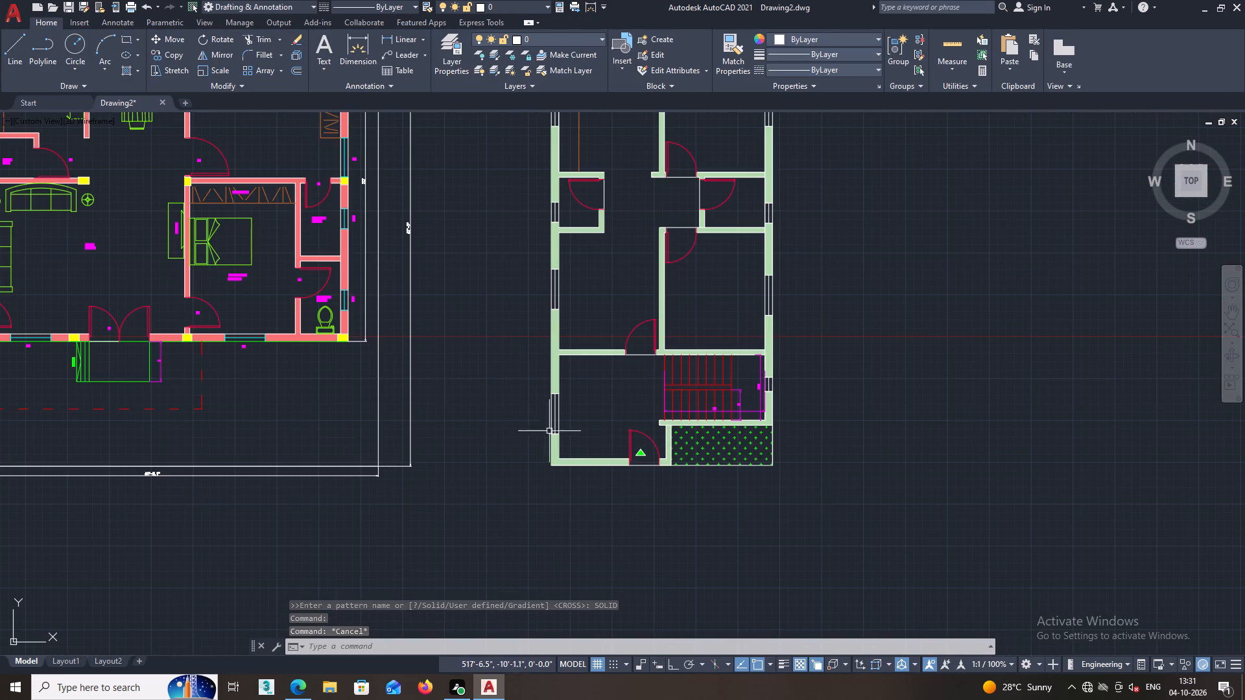
left_click(731, 43)
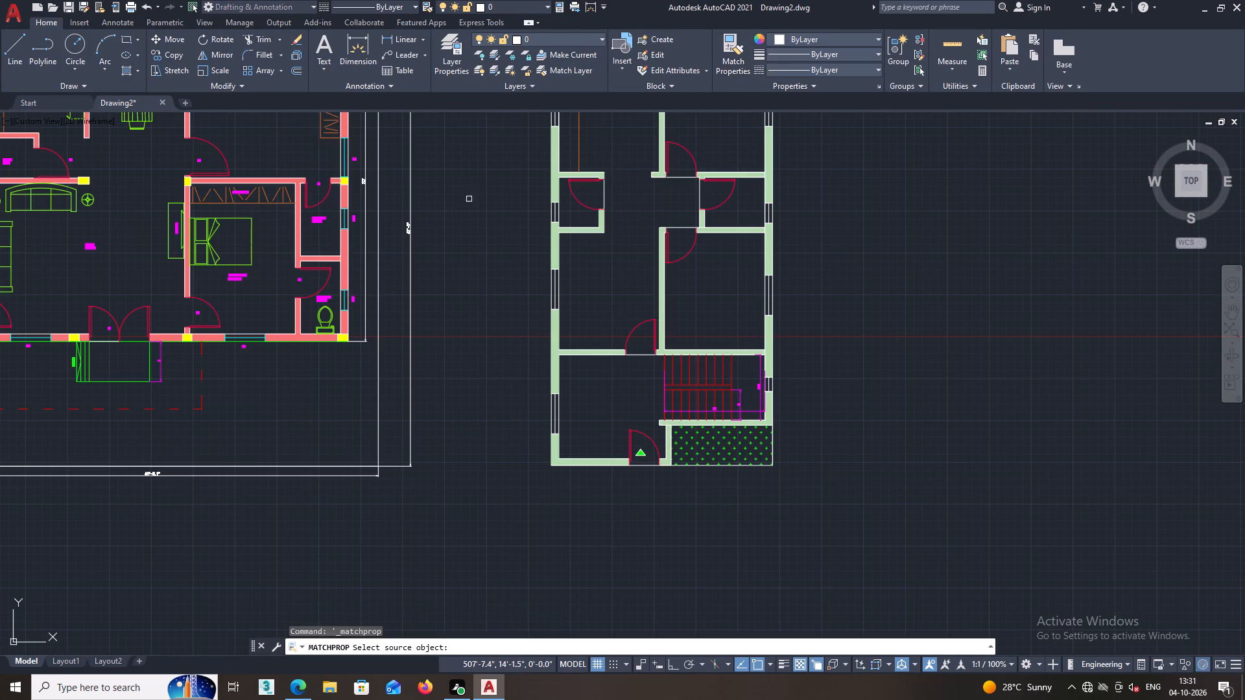
scroll(438, 213, "up", 2)
left_click(198, 281)
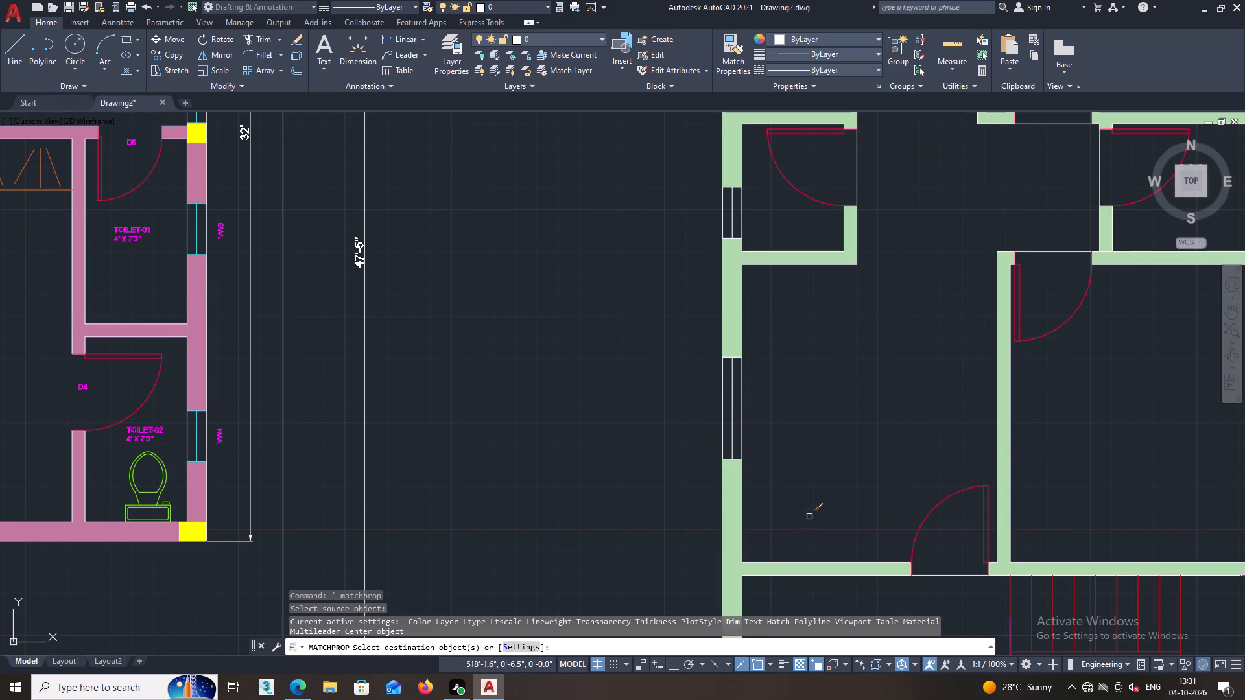
middle_click_drag(883, 592, 836, 336)
scroll(914, 558, "up", 2)
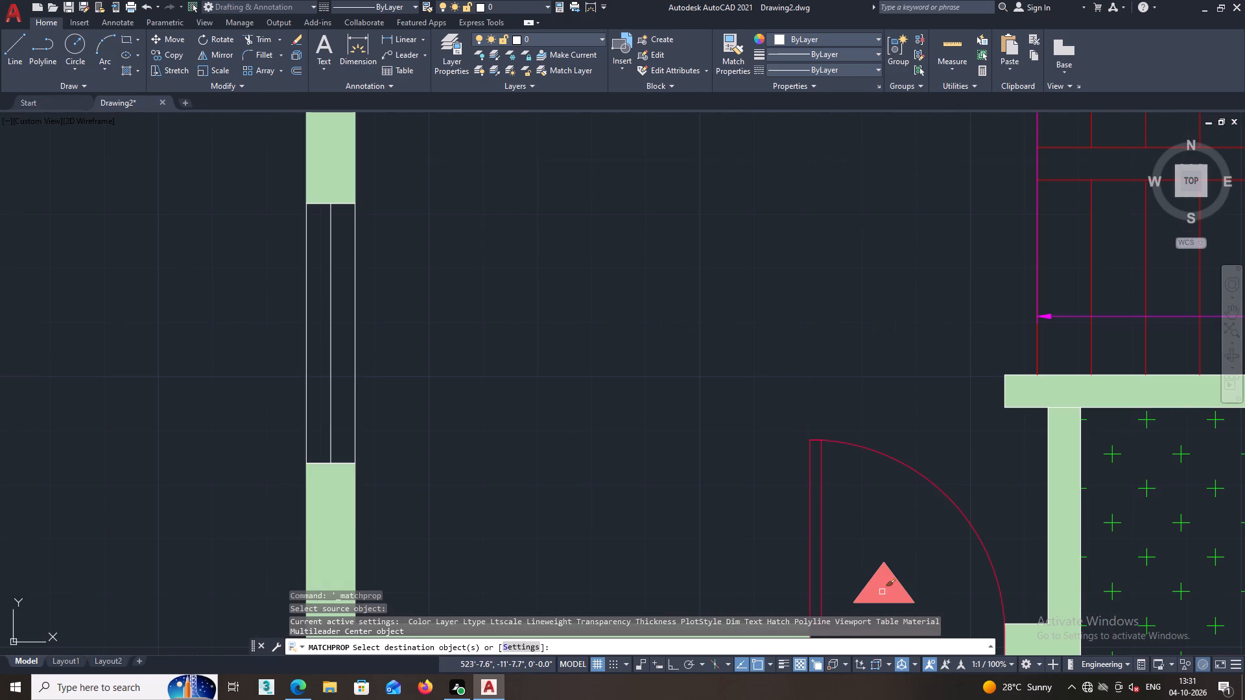
left_click(882, 592)
key("space")
scroll(734, 393, "down", 3)
left_click(580, 447)
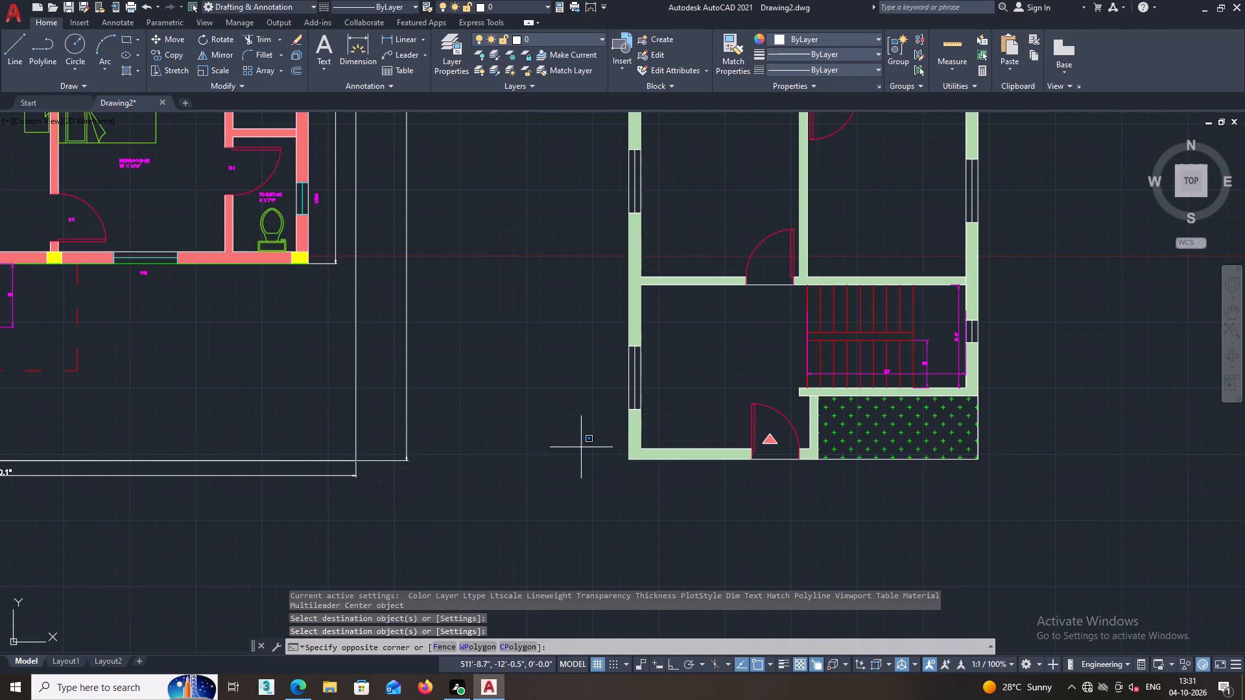
key("space")
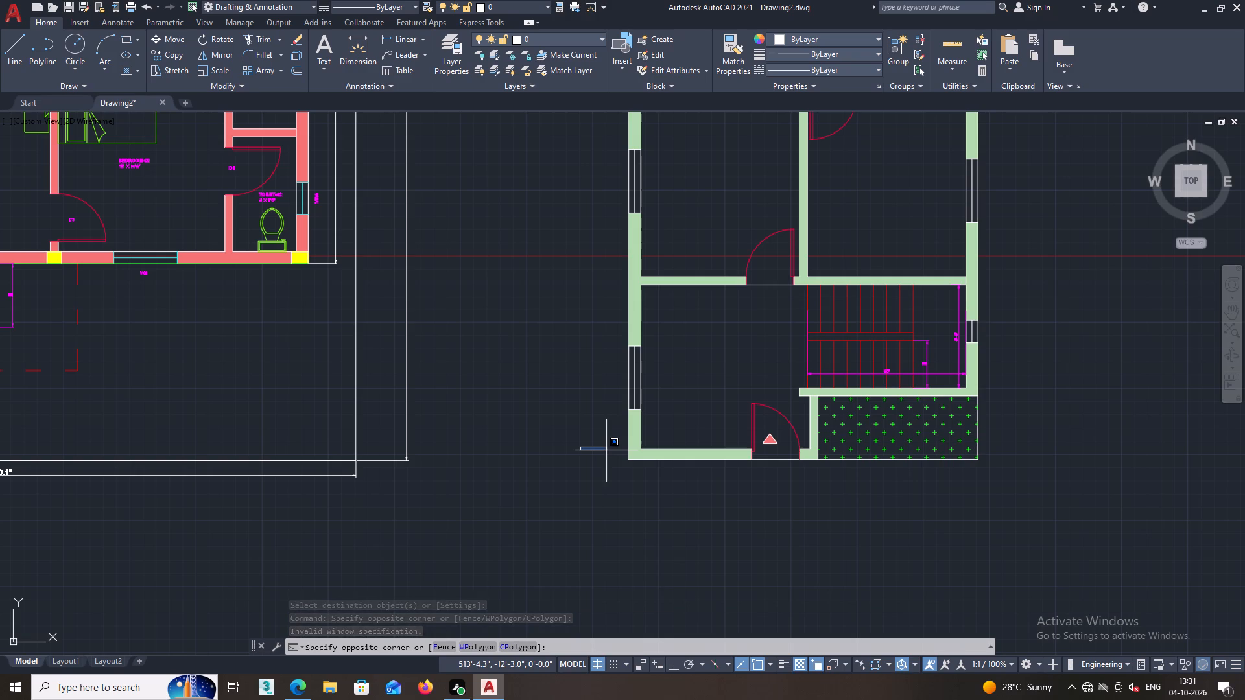
key("Escape")
With Ortho on, draw a horizontal line about 7'-2.5" long eastward across the staircase's north flight, starting at its west edge.
scroll(626, 461, "down", 1)
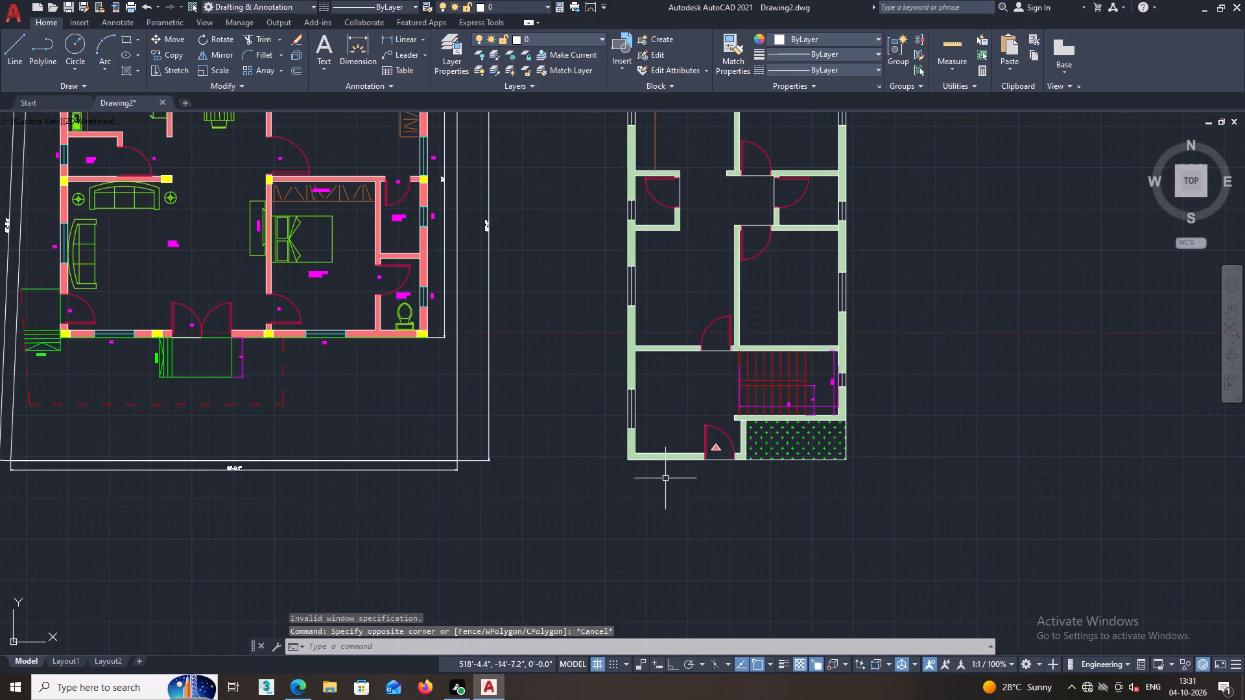
middle_click_drag(761, 444, 687, 445)
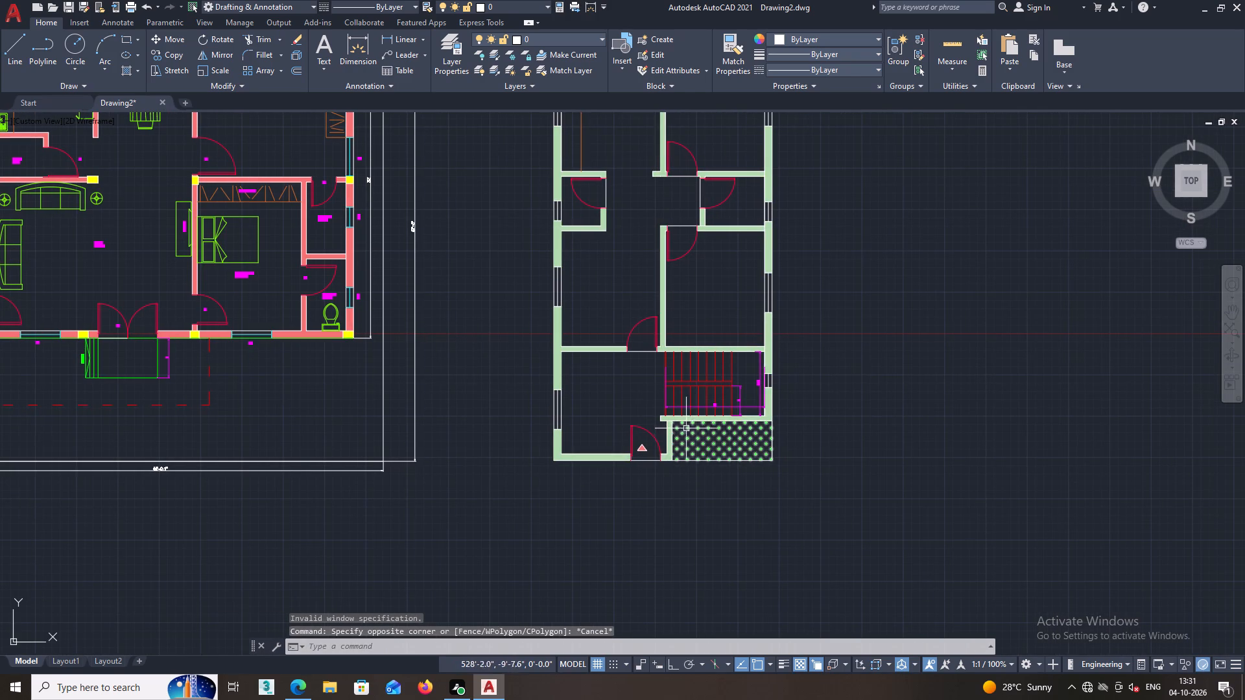
scroll(689, 353, "up", 1)
middle_click_drag(692, 391, 670, 412)
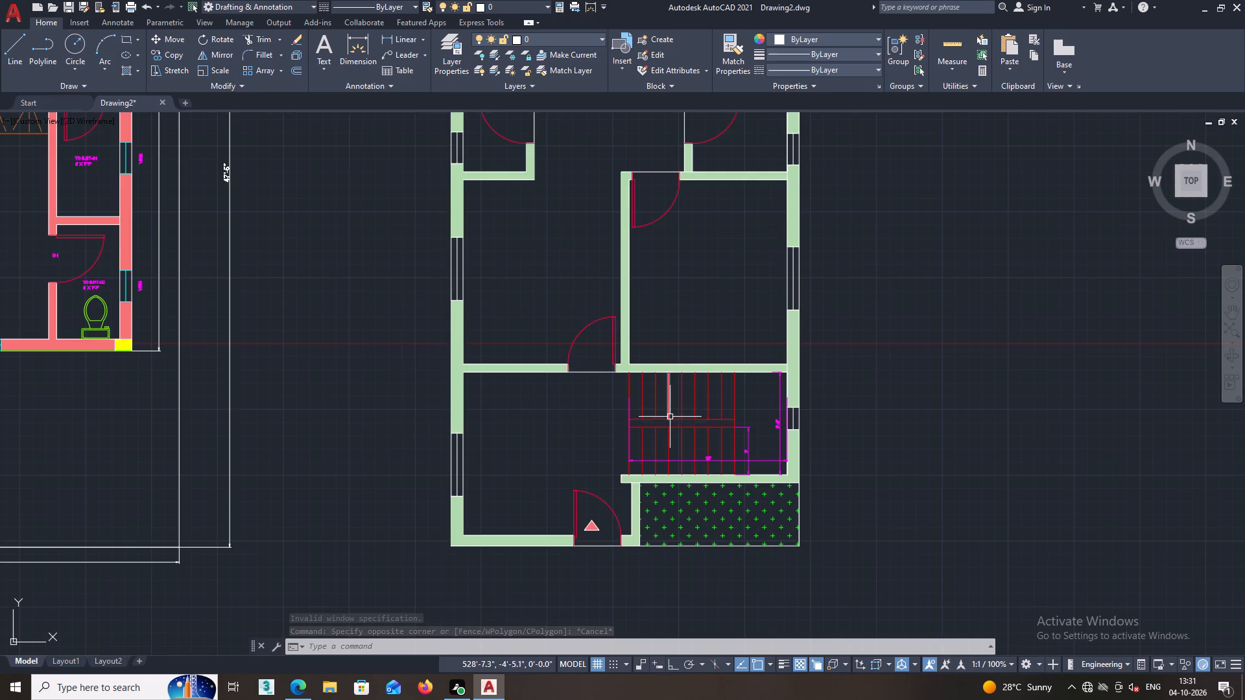
scroll(663, 412, "up", 2)
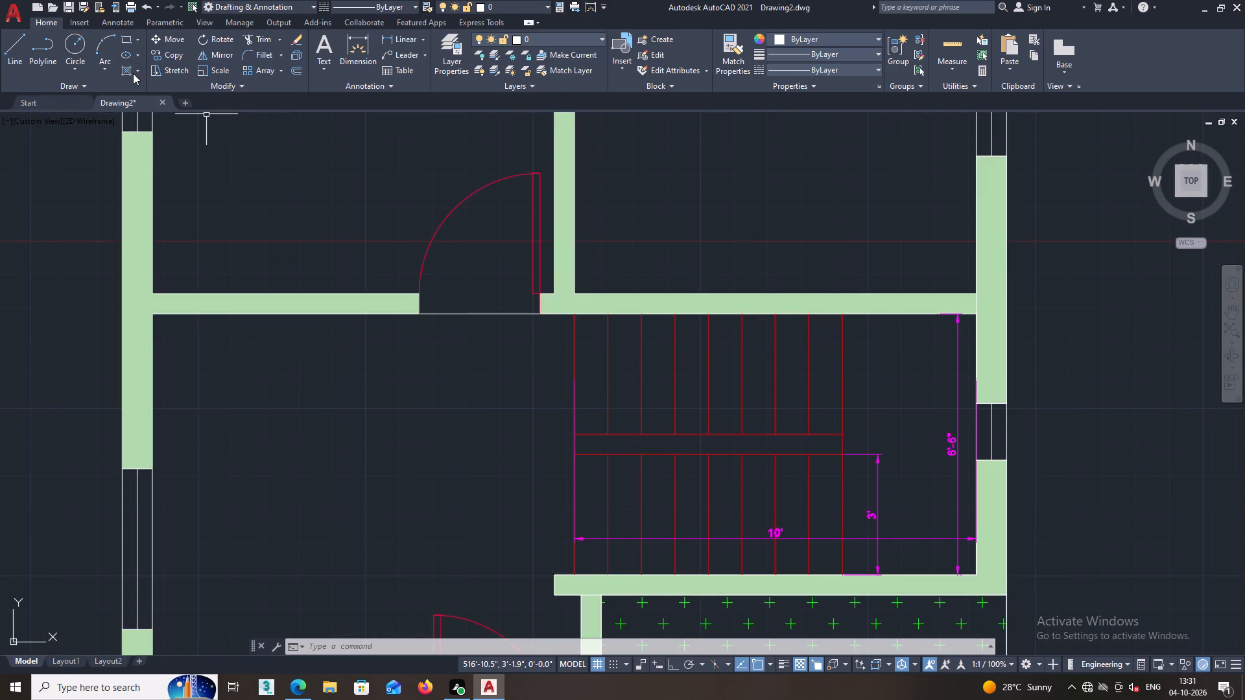
left_click(15, 41)
middle_click_drag(724, 422, 722, 446)
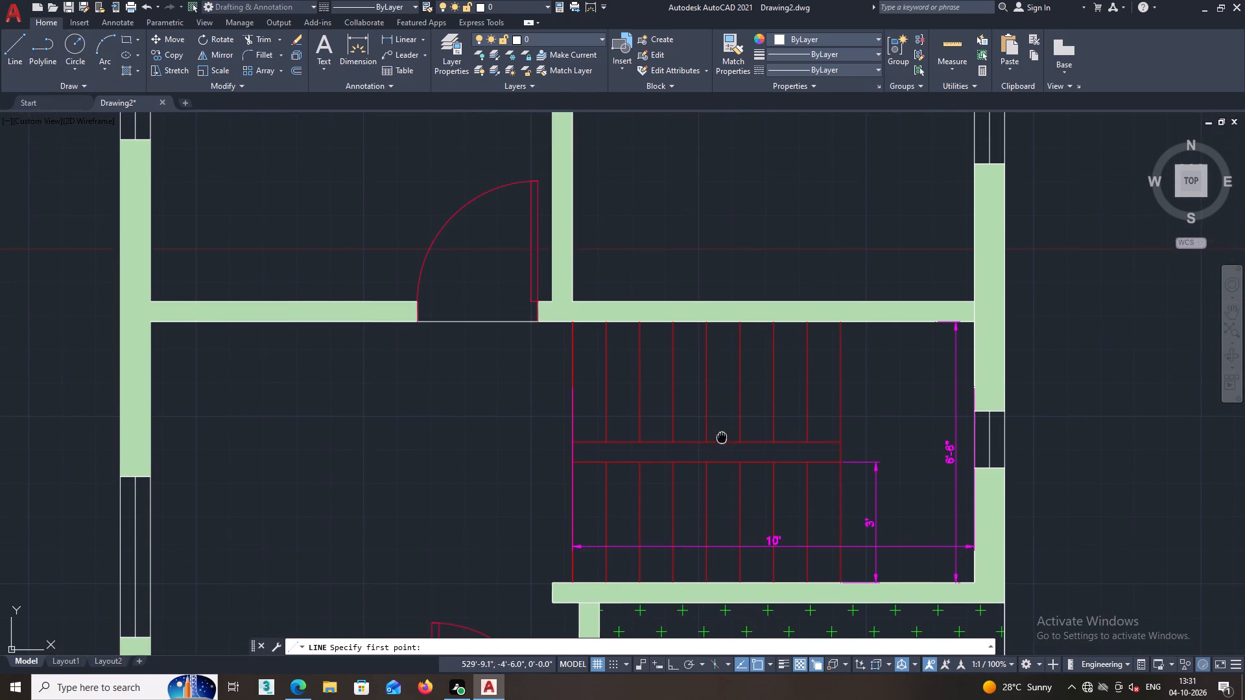
middle_click_drag(722, 446, 722, 448)
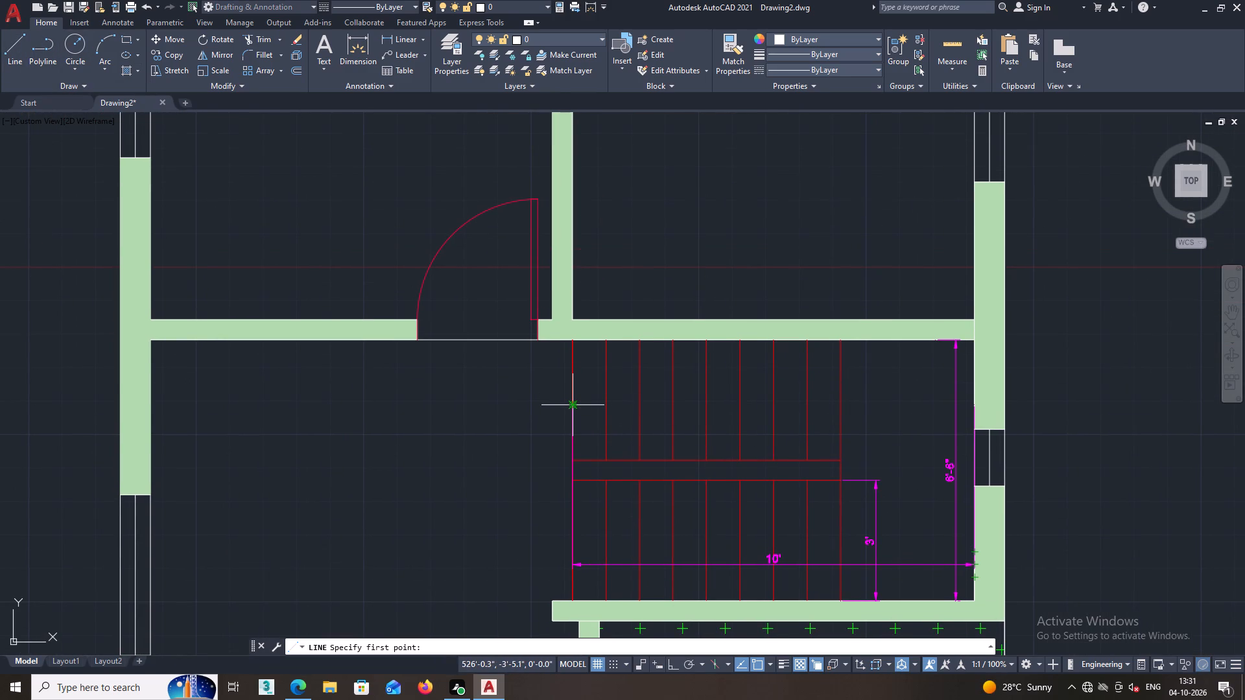
left_click(572, 404)
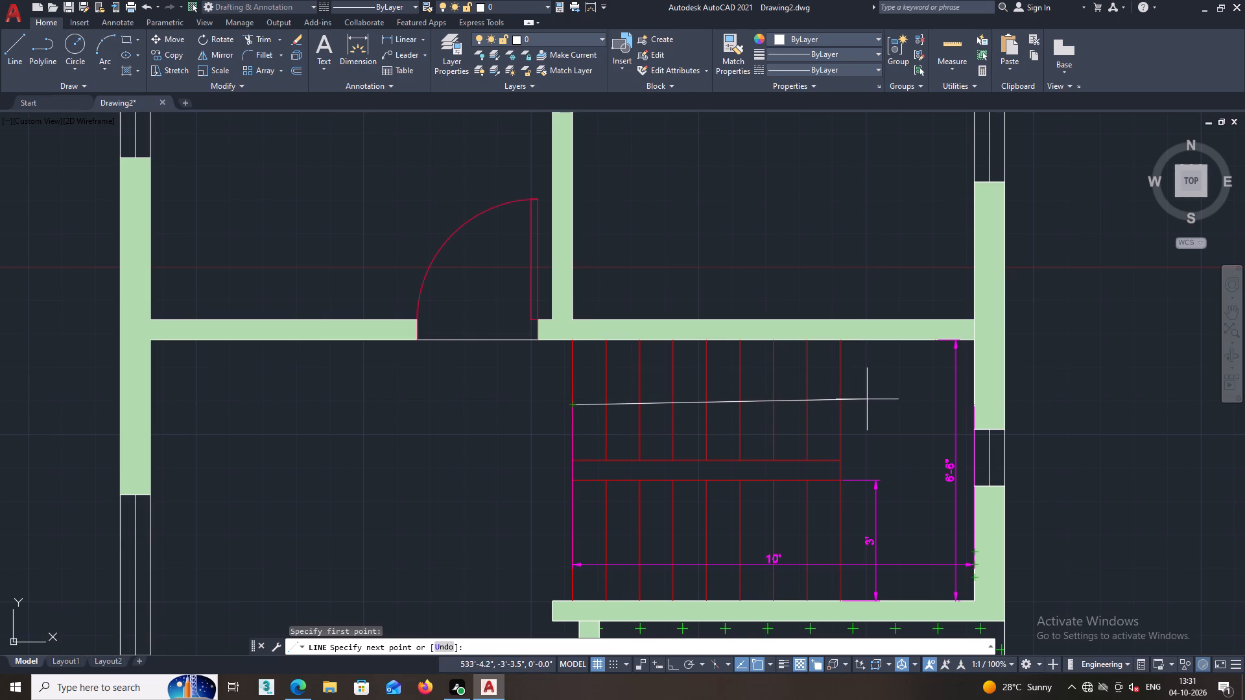
key("F8")
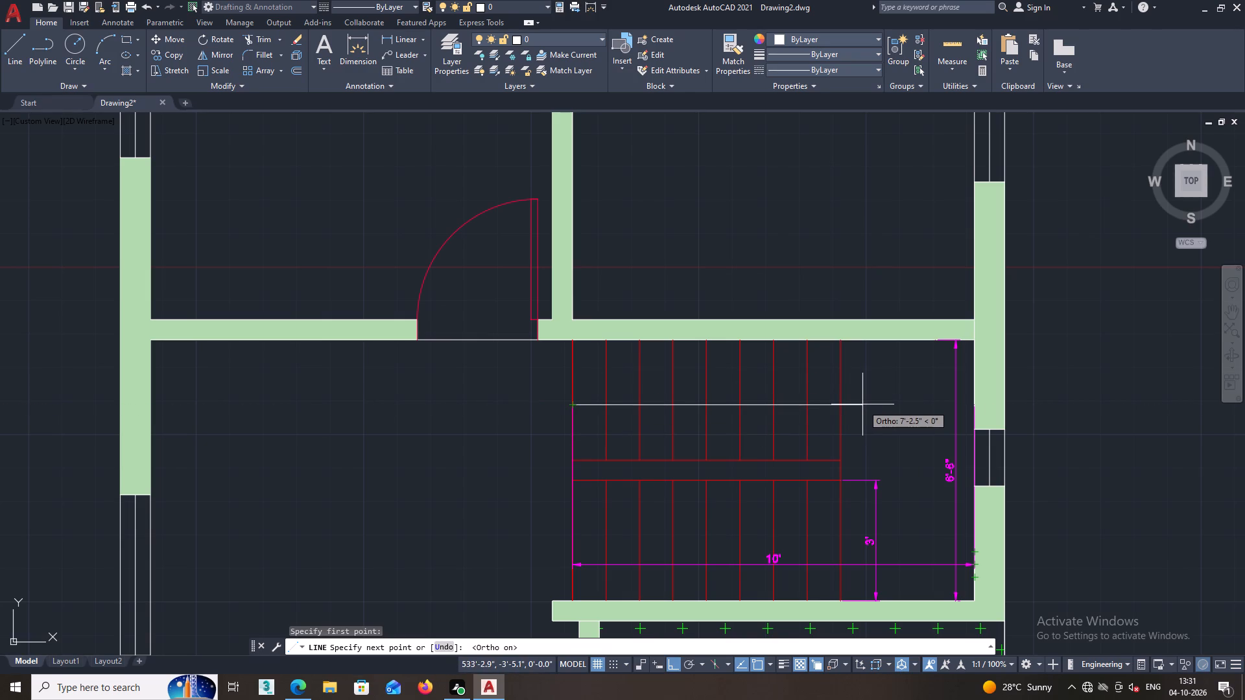
left_click(862, 404)
key("Escape")
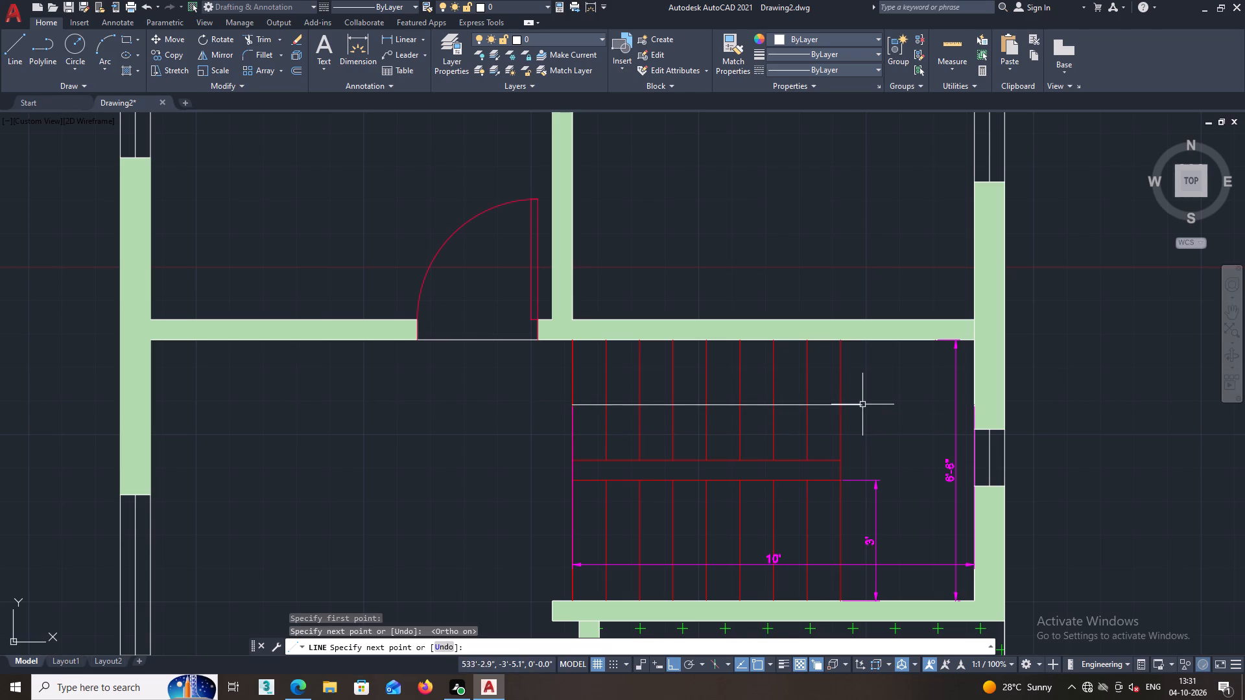
Draw a horizontal line about 11" long westward from the west end of the stair line, beyond the first riser.
middle_click_drag(683, 399, 756, 399)
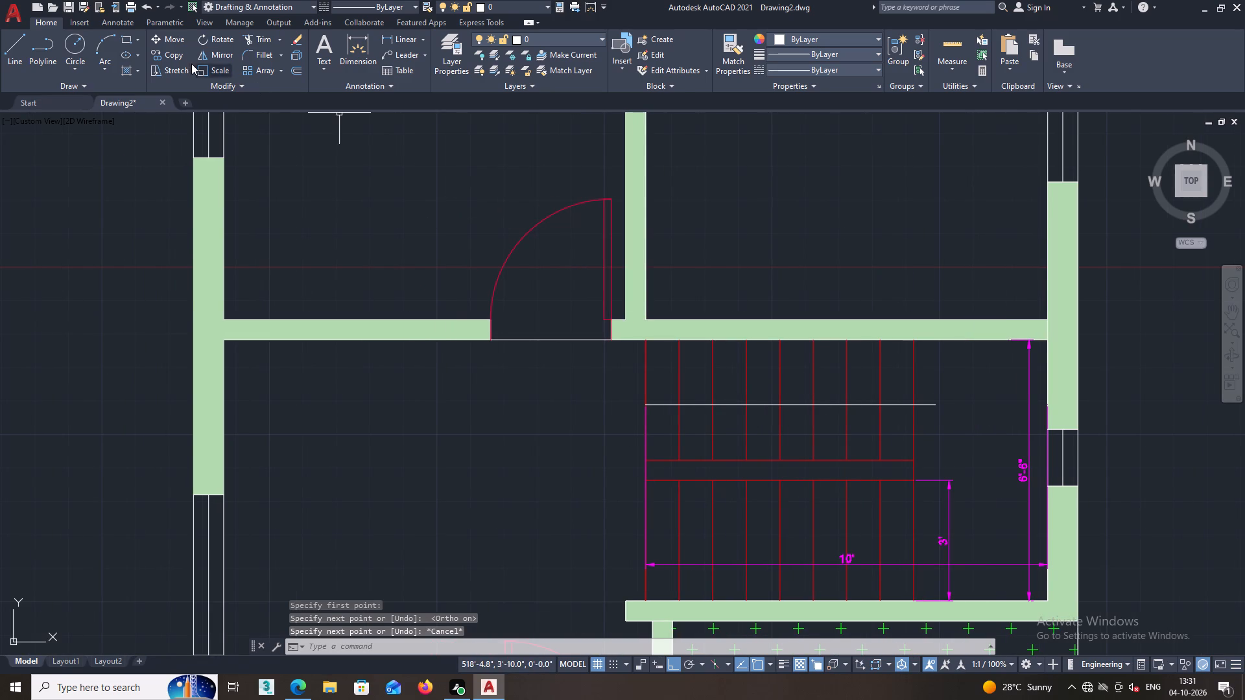
left_click(19, 37)
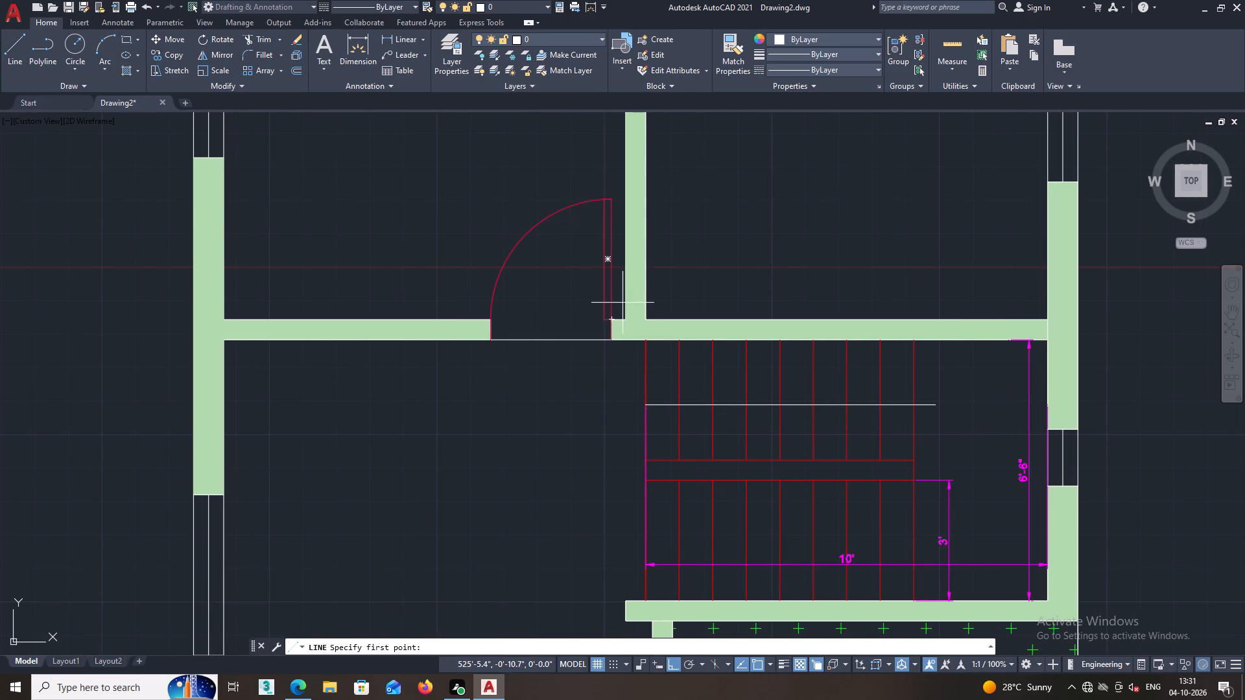
left_click(646, 405)
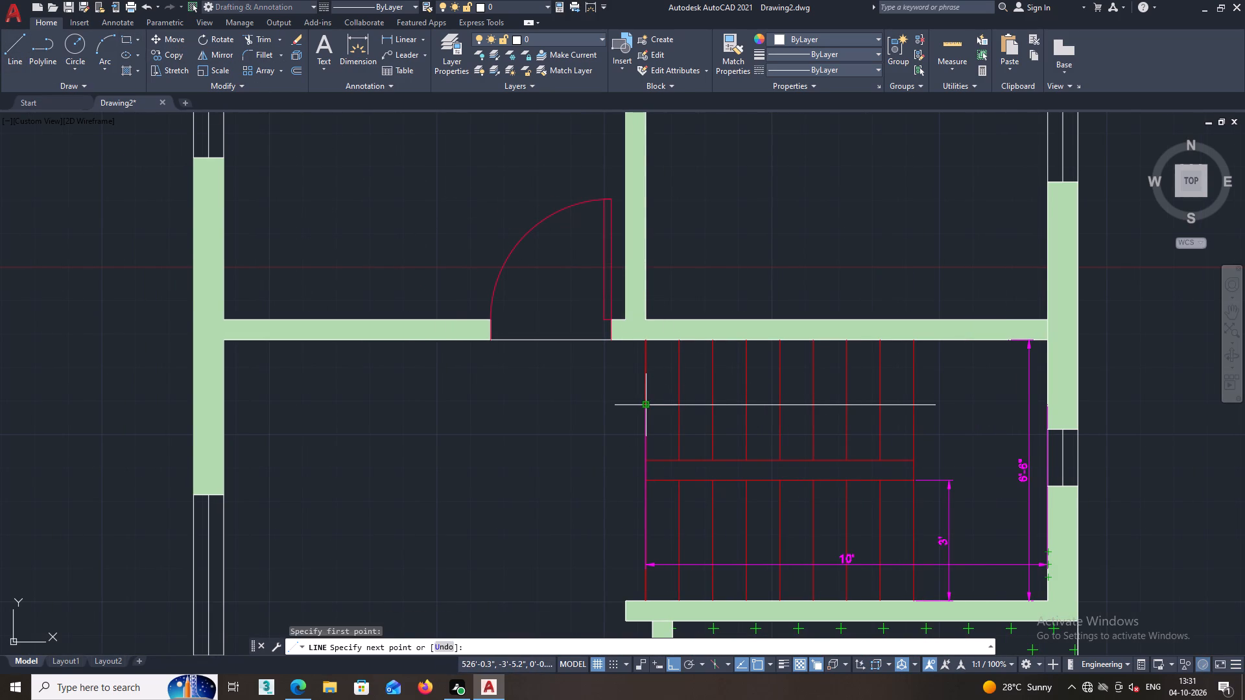
left_click(609, 406)
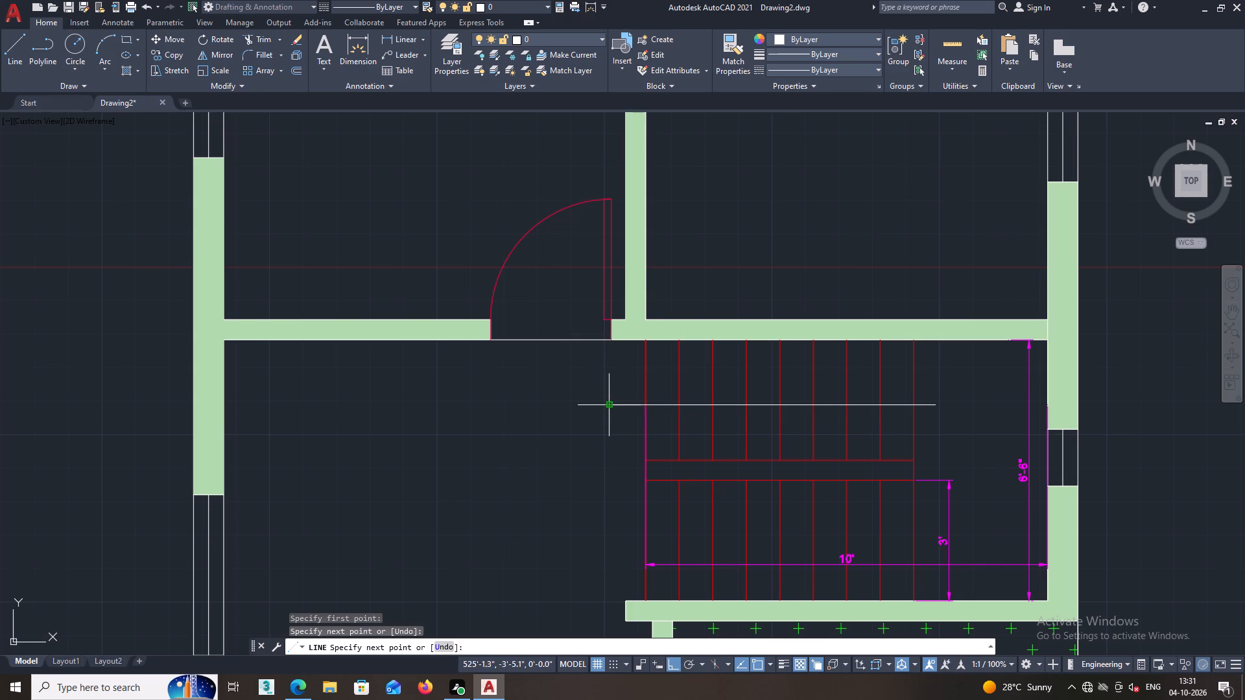
key("Escape")
middle_click_drag(838, 437, 800, 437)
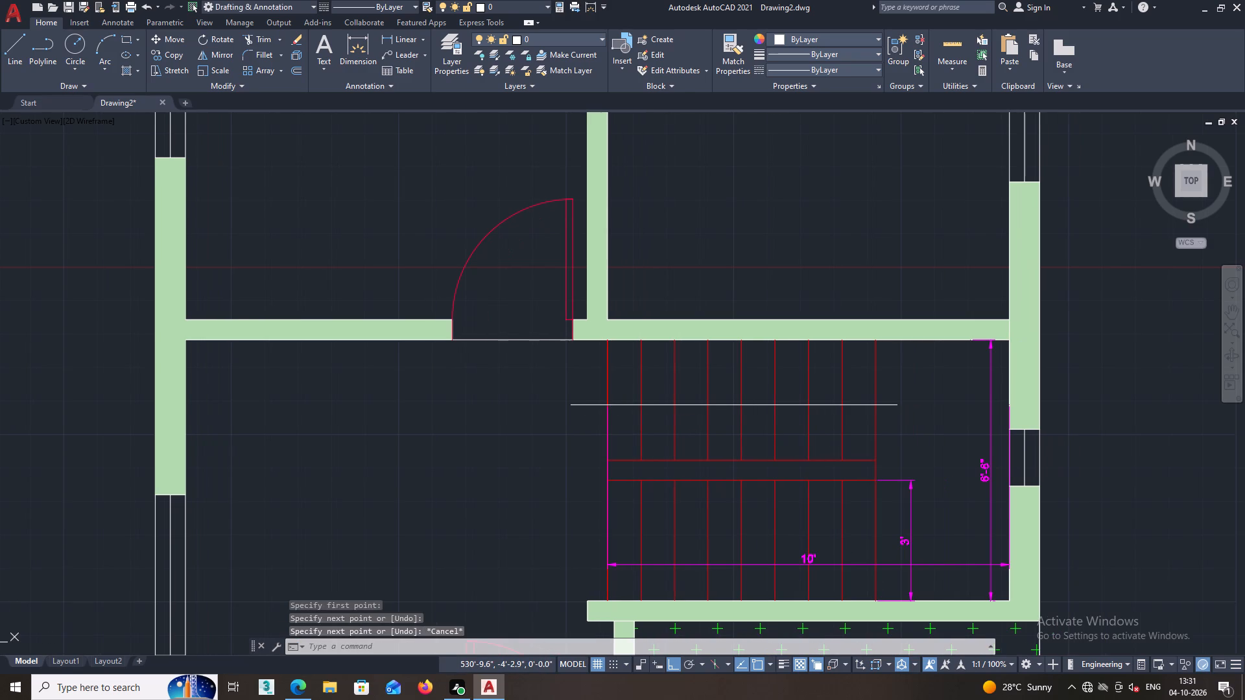
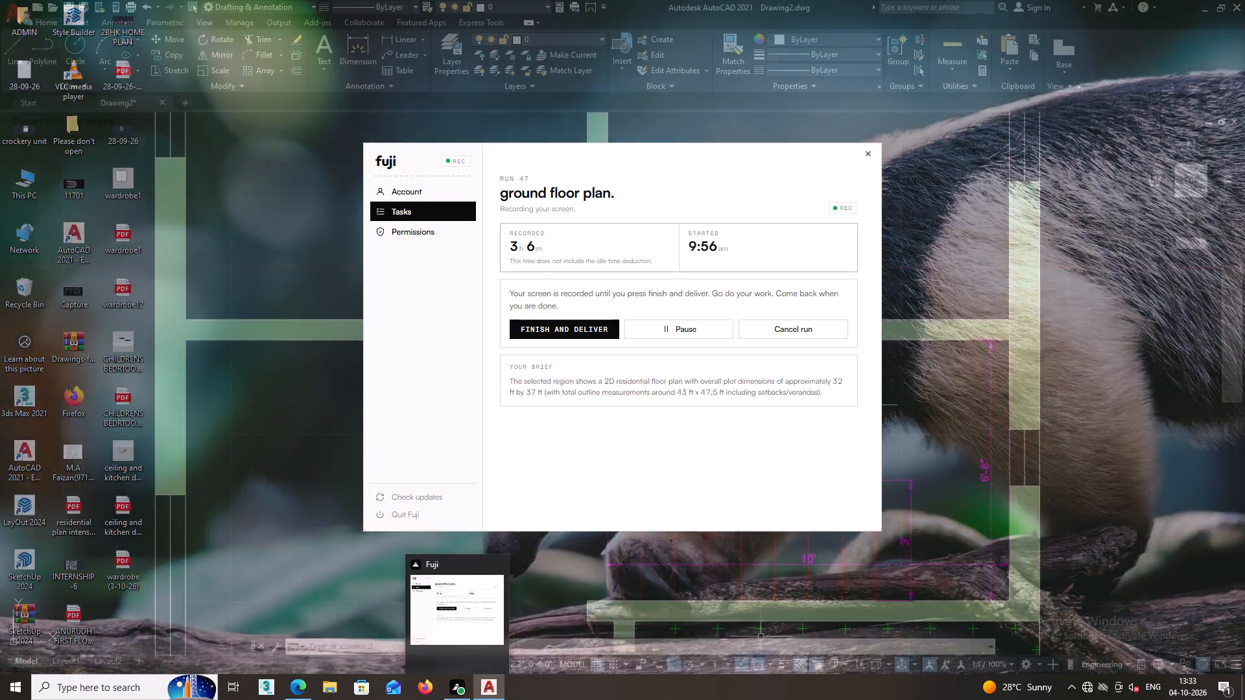
Match the white direction line across the upper stair flight to the properties of a red tread line.
scroll(936, 516, "down", 2)
middle_click_drag(928, 470, 866, 468)
scroll(928, 470, "down", 1)
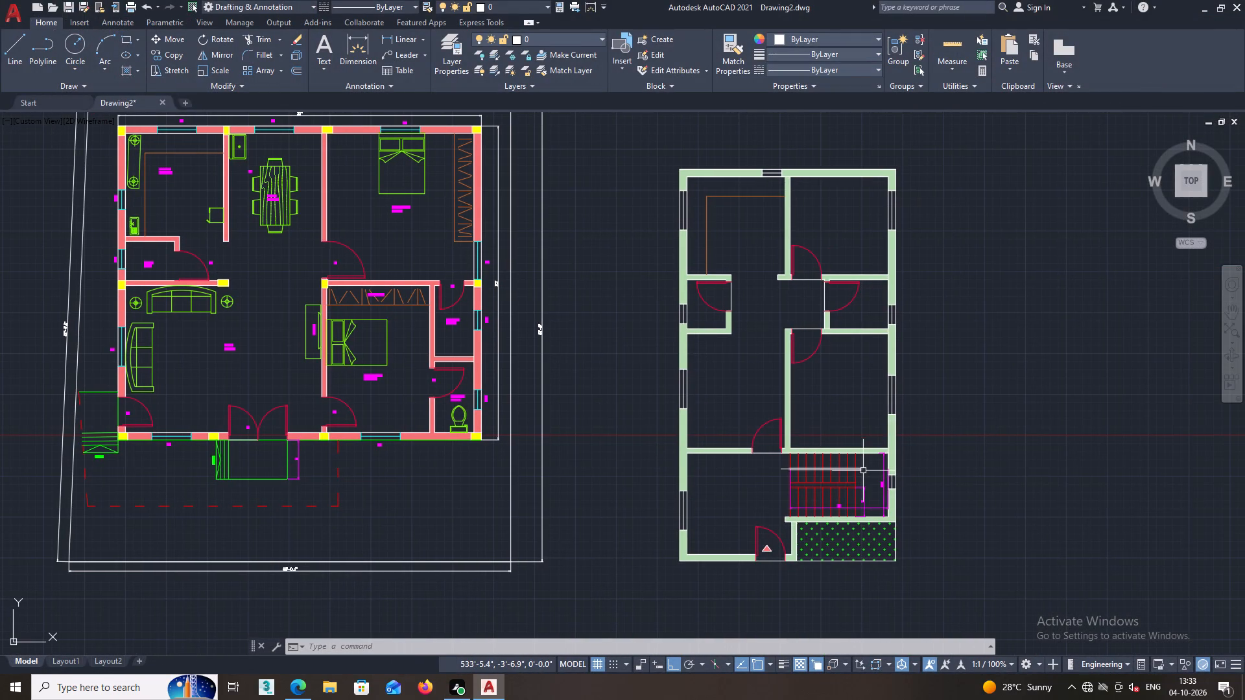
middle_click_drag(867, 478, 839, 464)
scroll(836, 462, "up", 3)
middle_click_drag(841, 465, 794, 460)
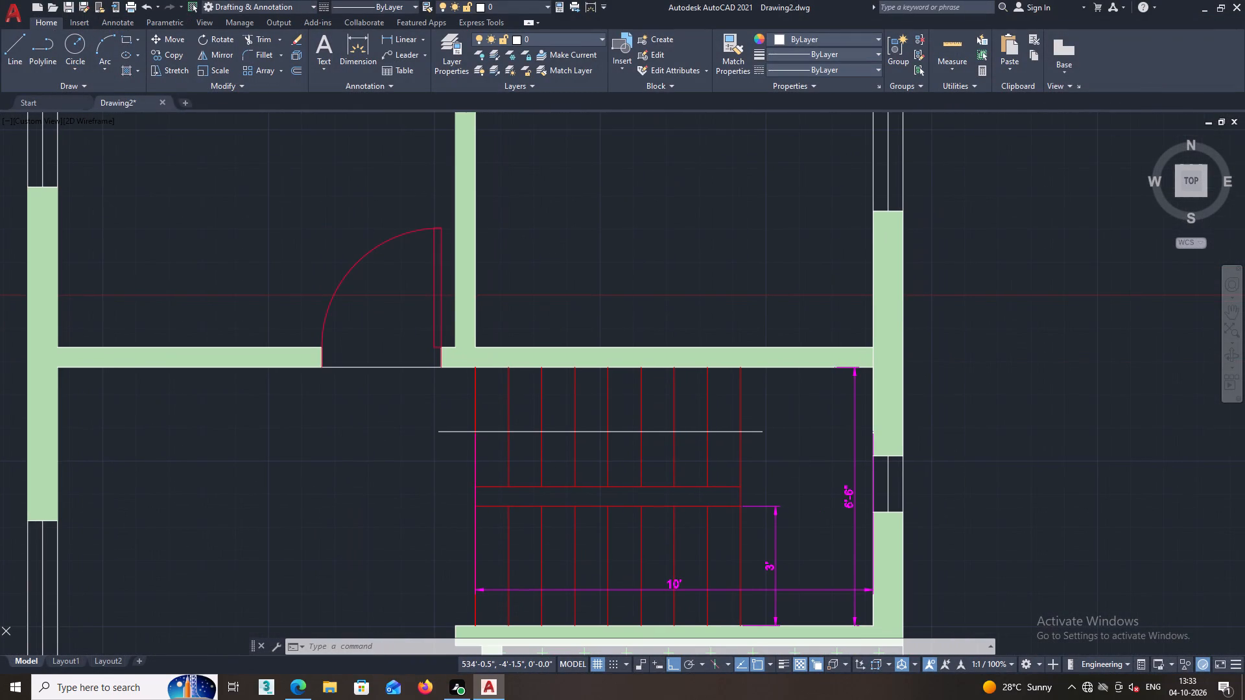
scroll(720, 274, "down", 2)
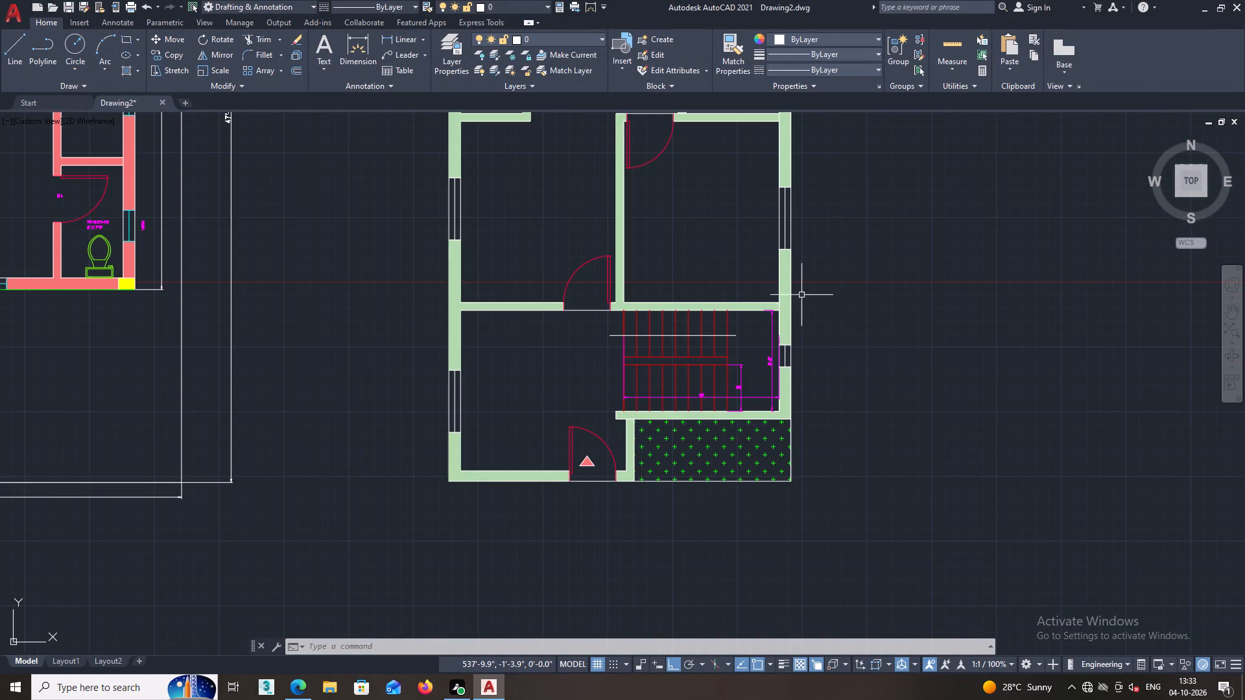
left_click(741, 50)
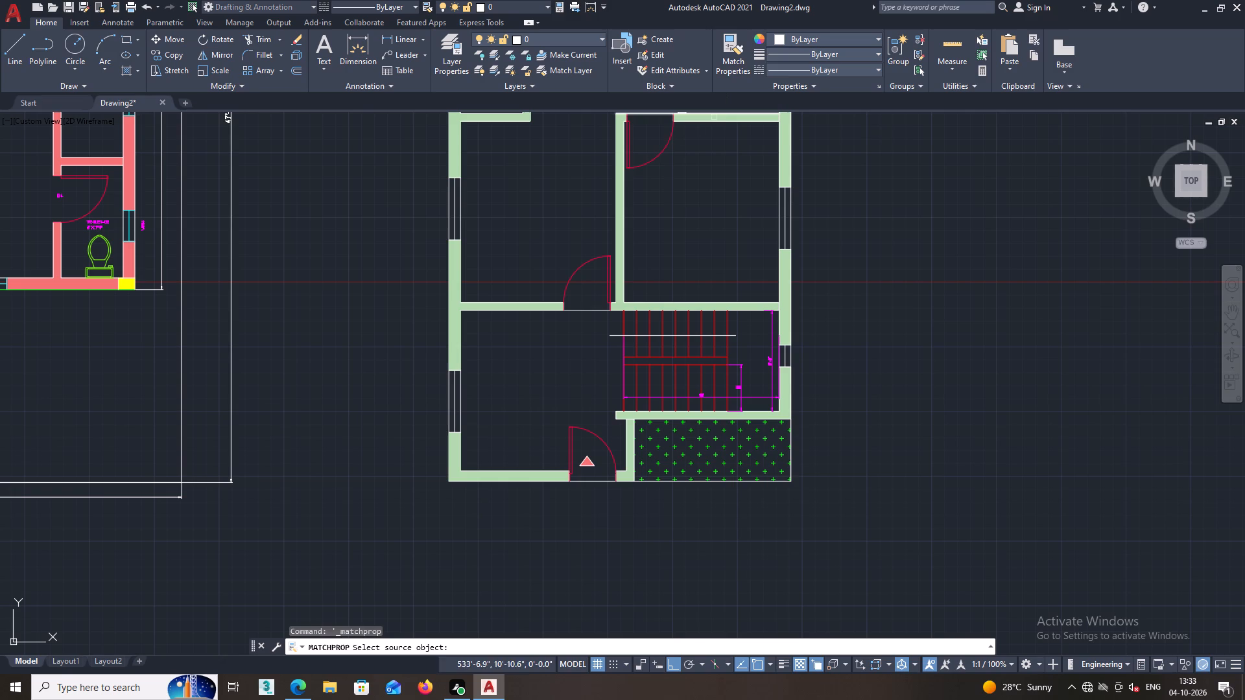
left_click(647, 330)
left_click(642, 338)
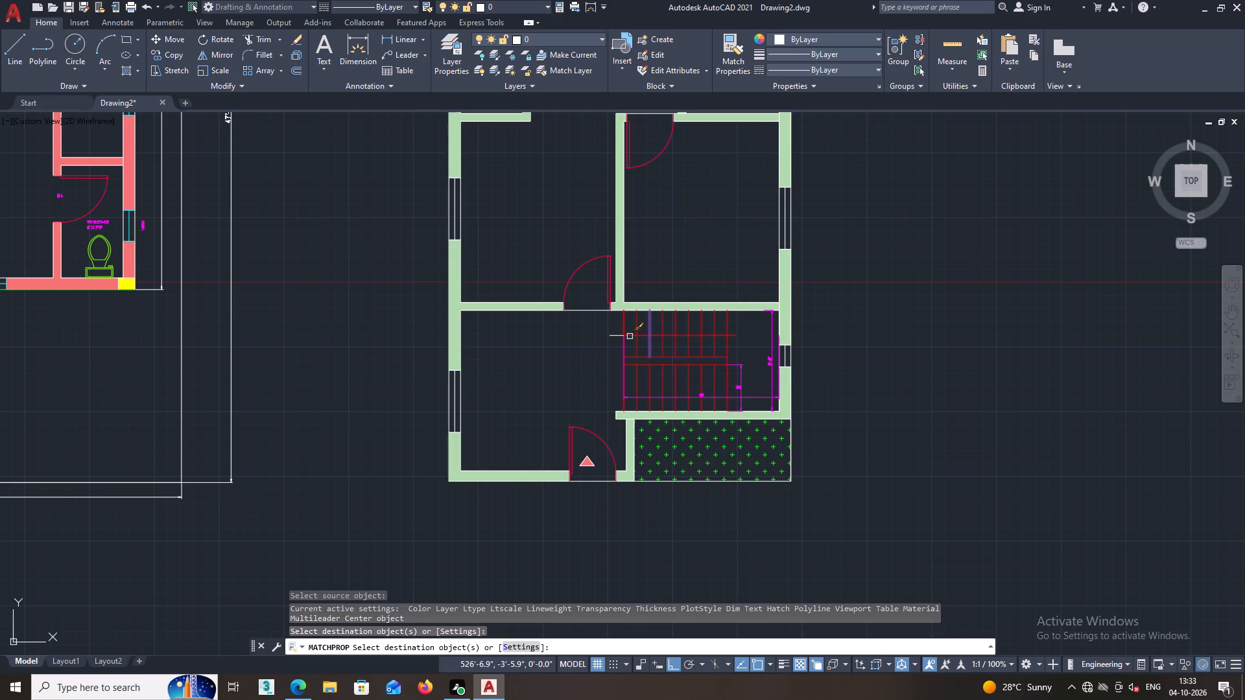
left_click(618, 336)
key("space")
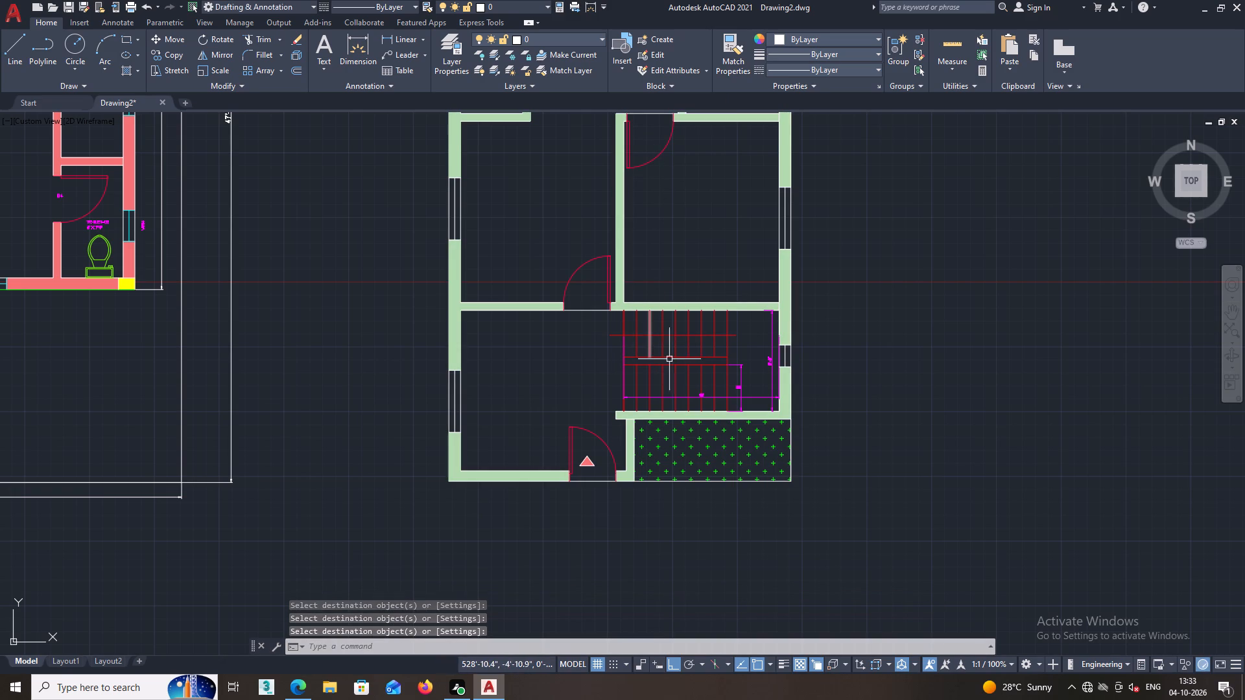
Draw a closed triangular arrowhead about 5 inches high and 3 inches long at the stair direction line's east end, with Ortho off.
scroll(747, 346, "up", 1)
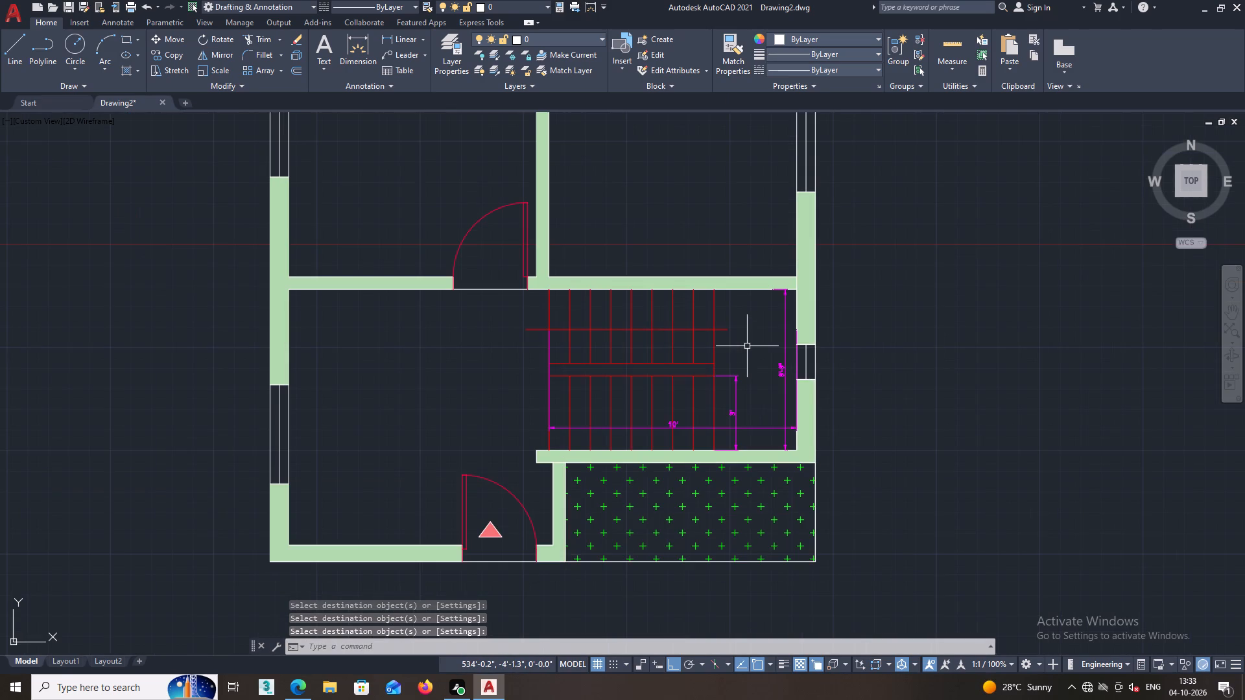
left_click(17, 40)
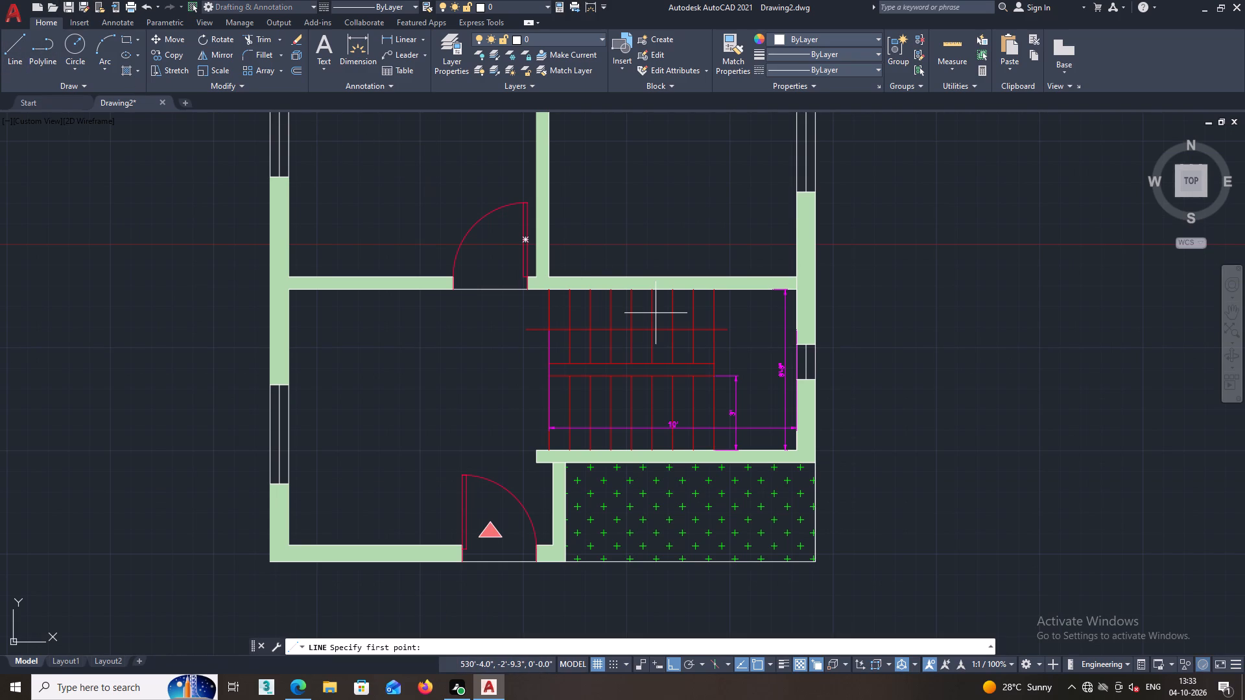
scroll(799, 354, "up", 1)
middle_click_drag(694, 321, 696, 329)
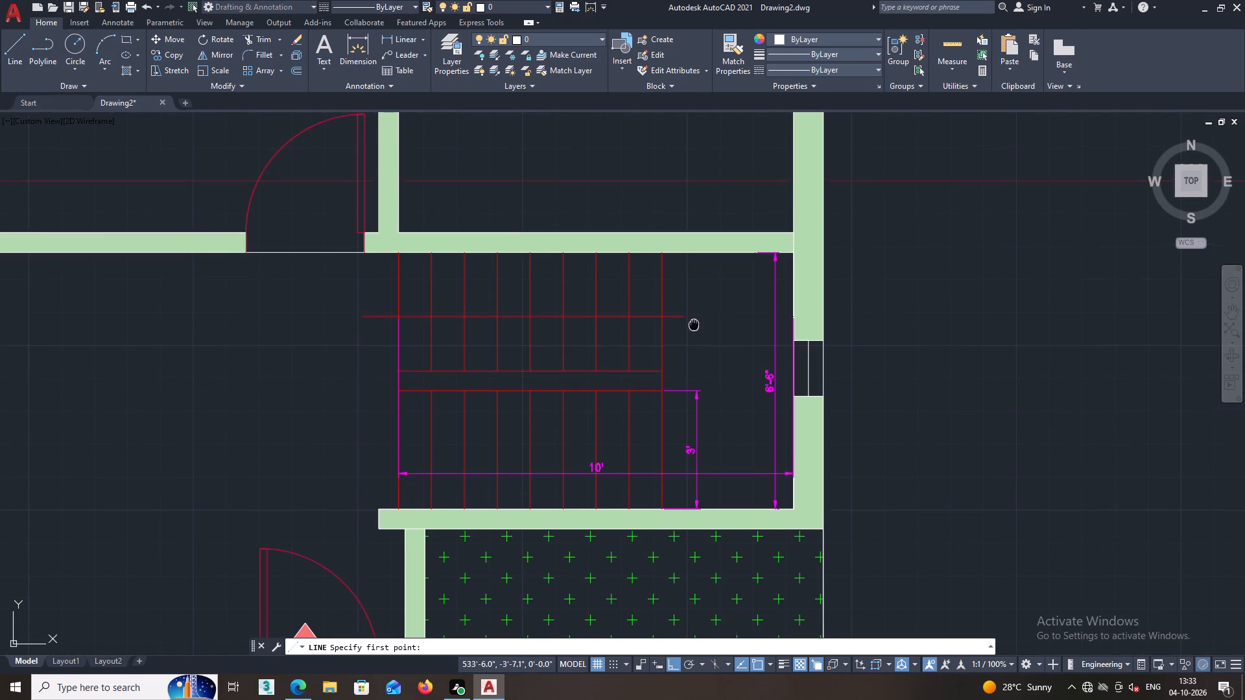
middle_click_drag(696, 329, 700, 336)
scroll(688, 329, "up", 1)
left_click(689, 331)
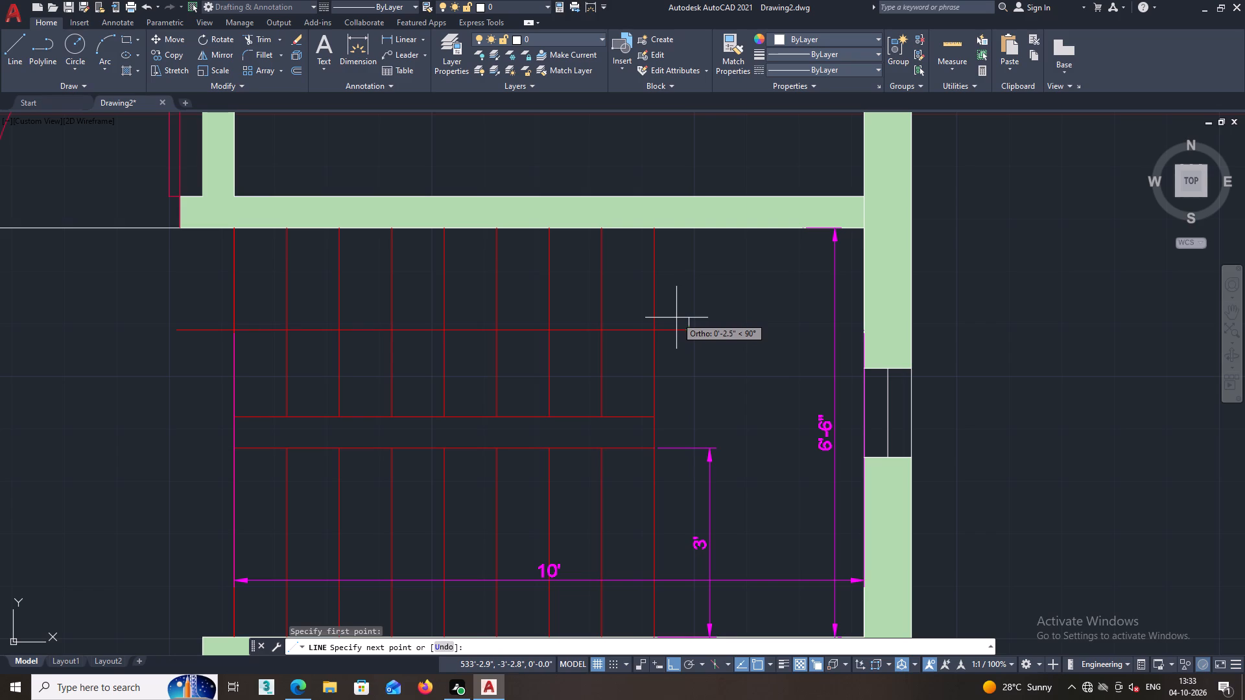
key("F8")
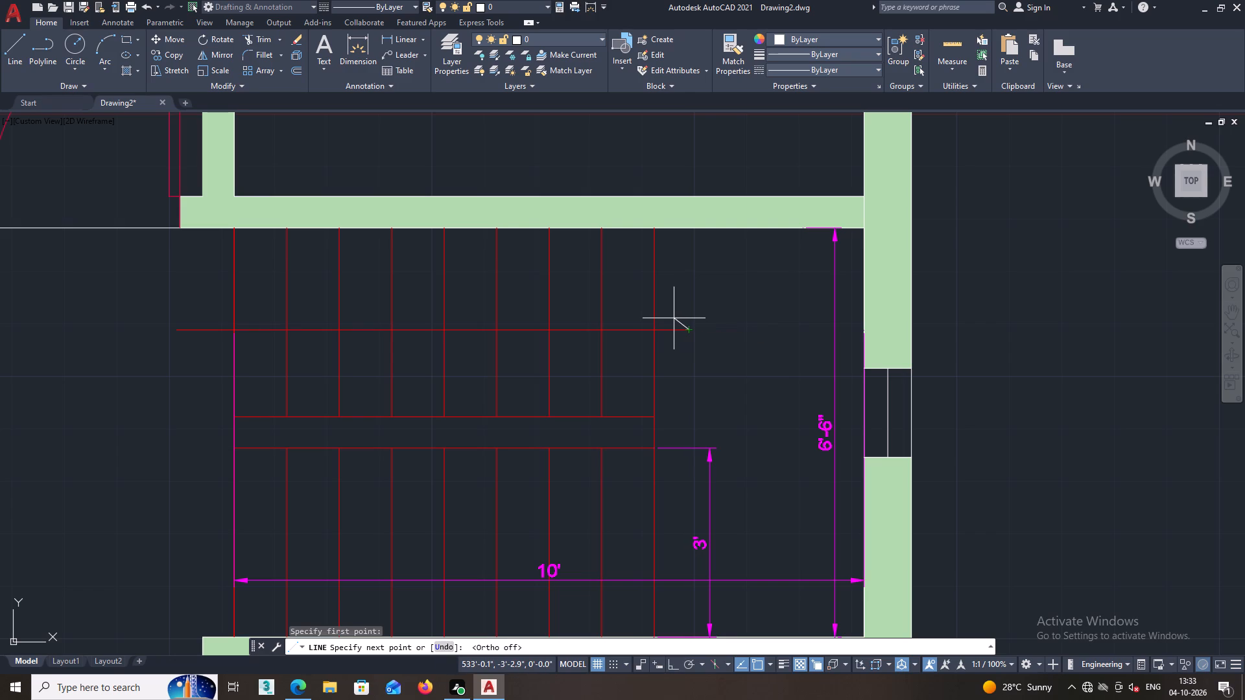
left_click(674, 318)
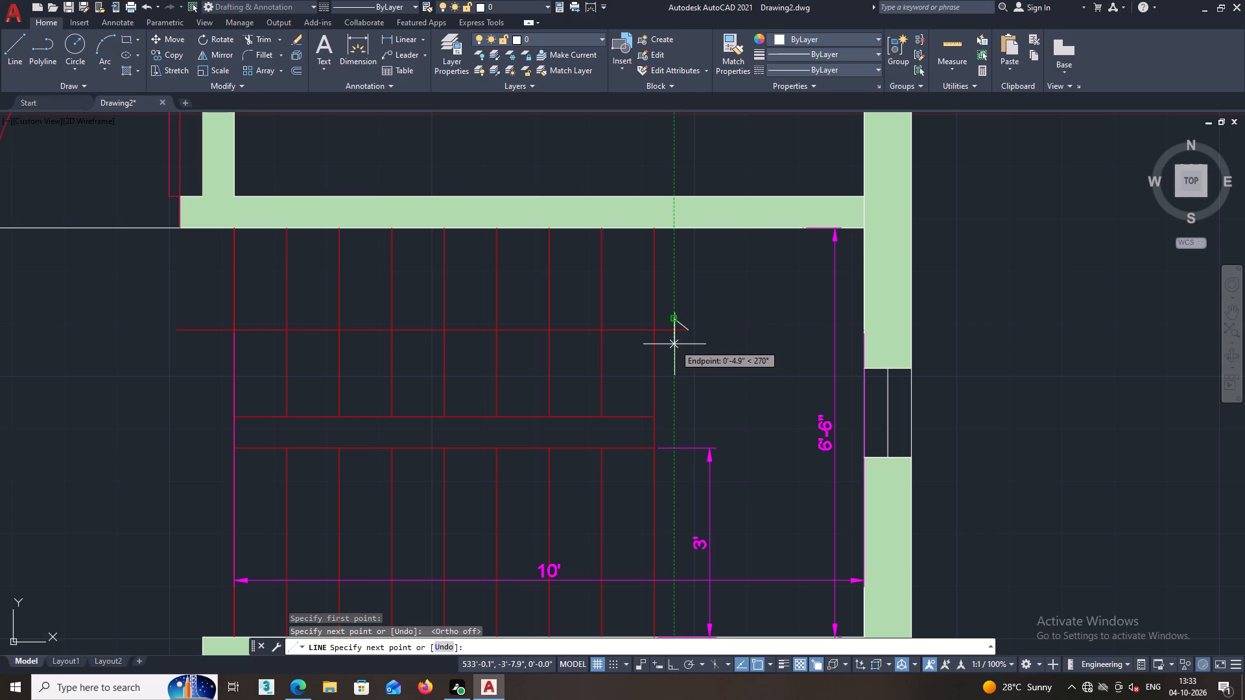
left_click(674, 345)
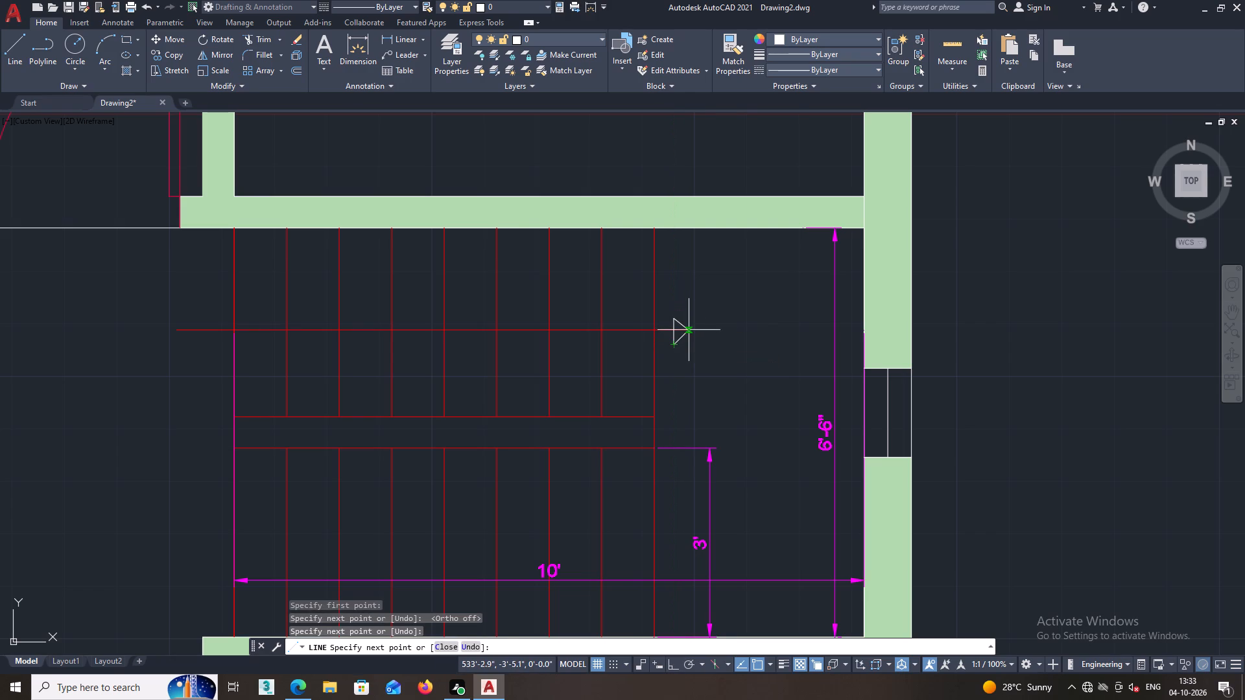
left_click(686, 329)
key("space")
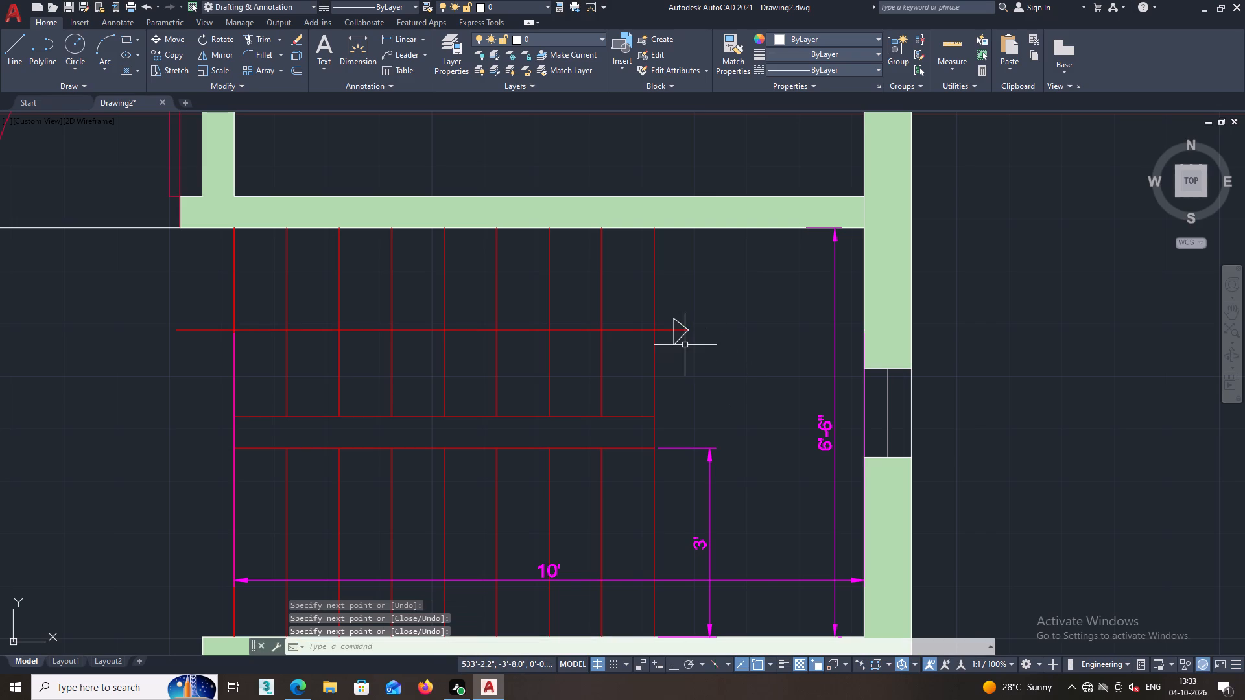
Trim the part of the stair direction line that lies inside the triangular arrowhead.
type("TR")
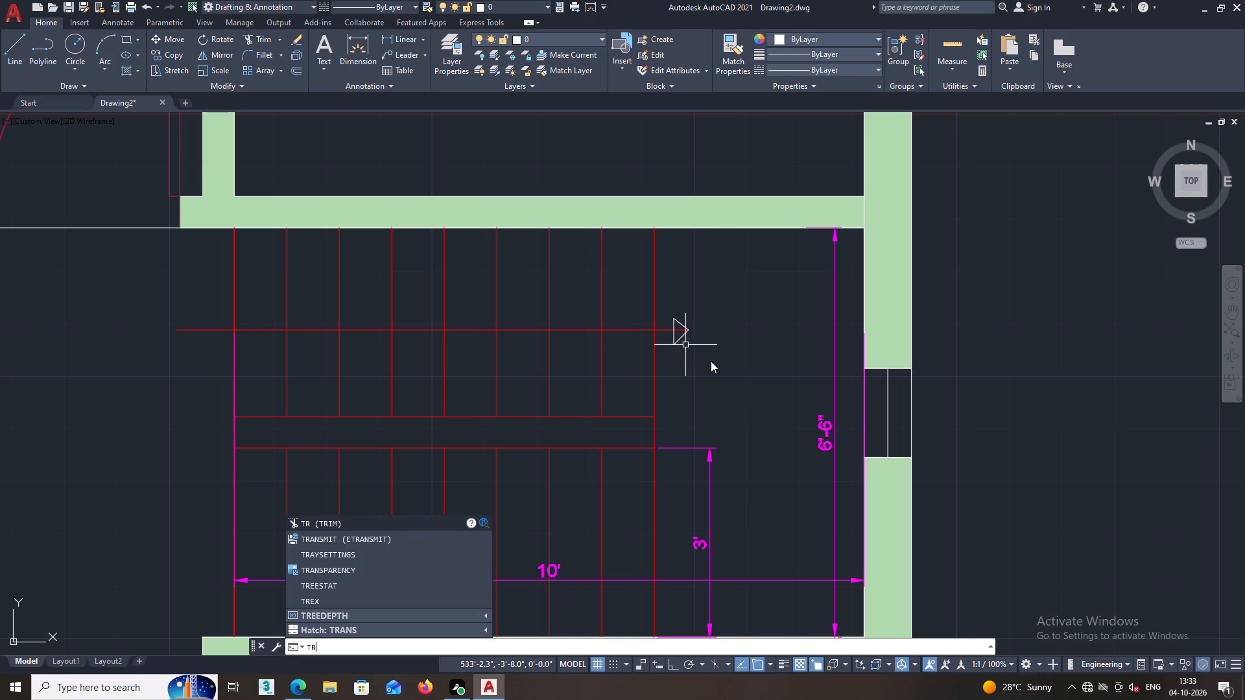
key("Escape")
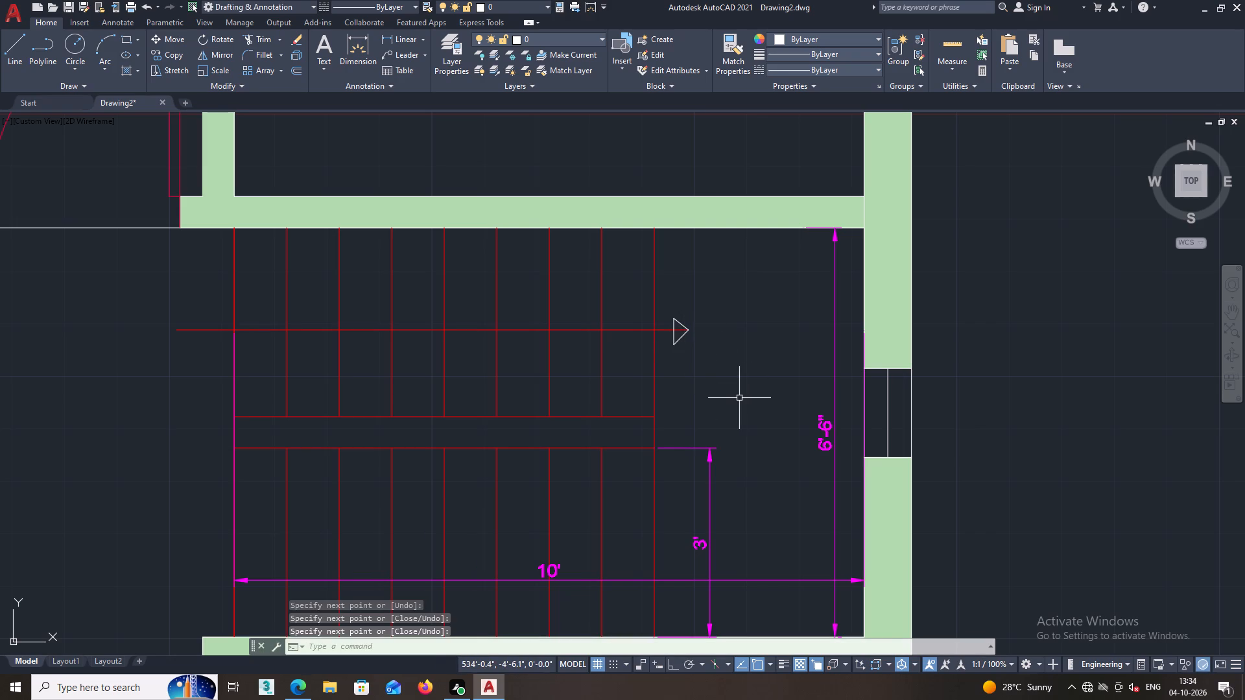
type("TR")
key("Return")
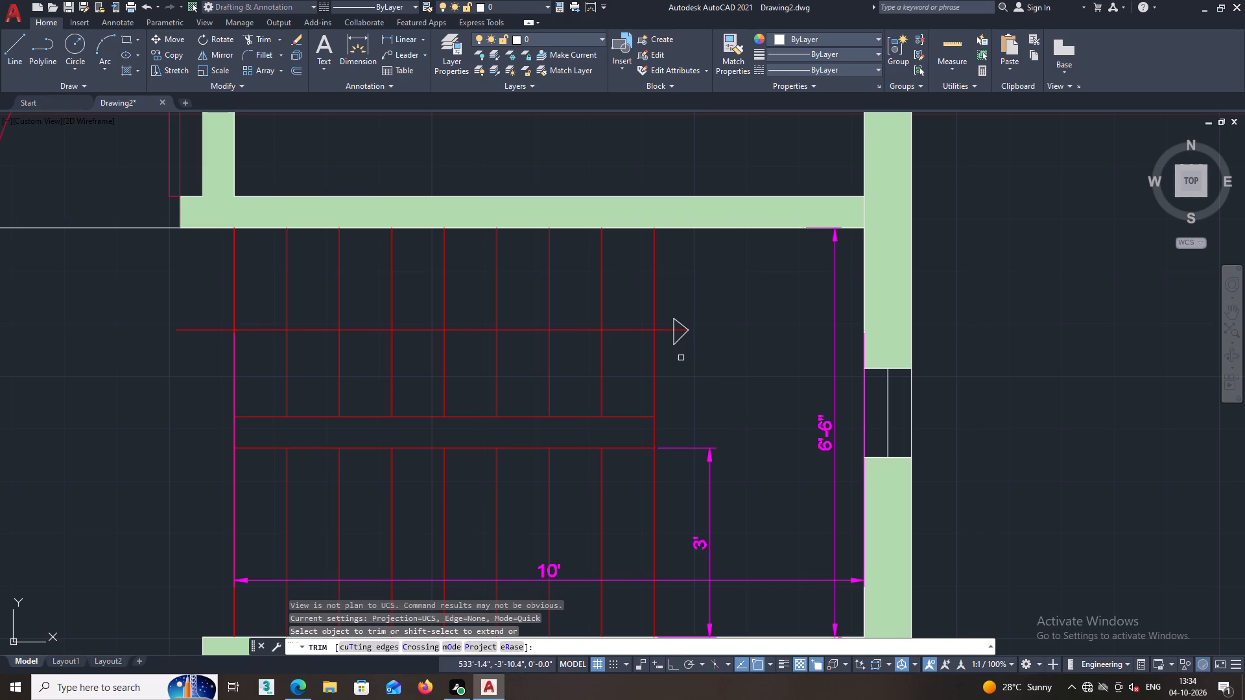
scroll(691, 353, "up", 2)
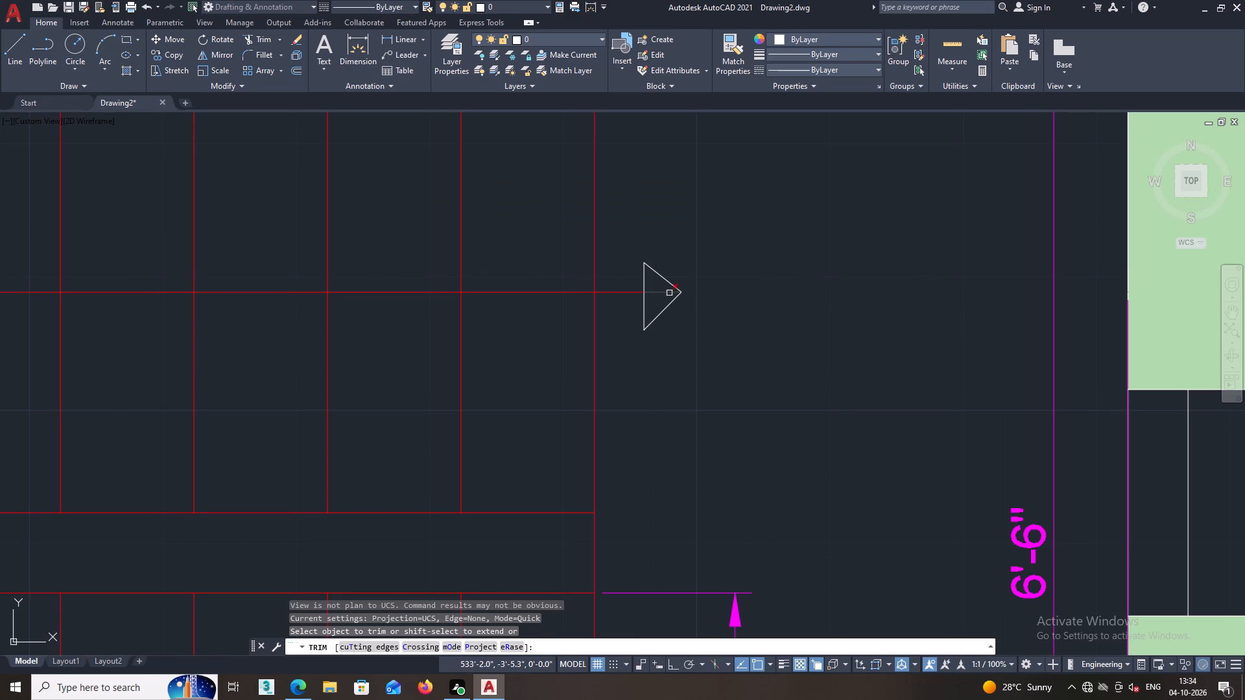
left_click(667, 292)
key("space")
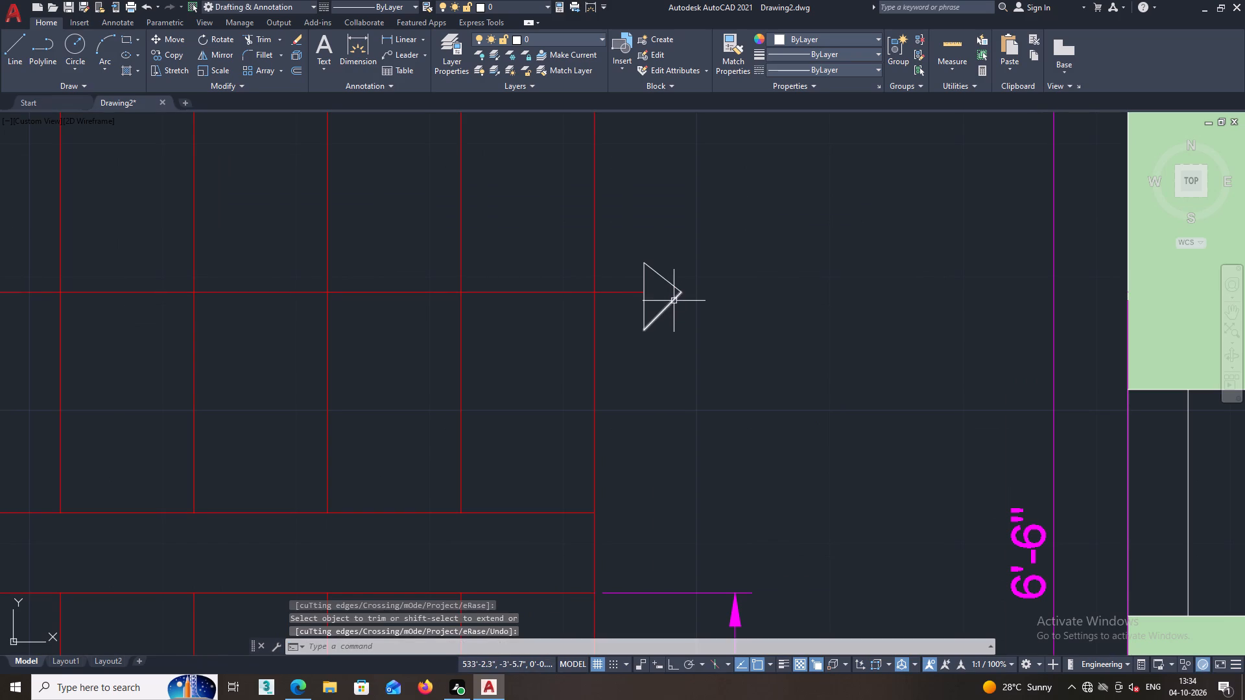
Hatch the inside of the stair arrowhead with a solid green fill.
key("h")
key("Return")
left_click(661, 297)
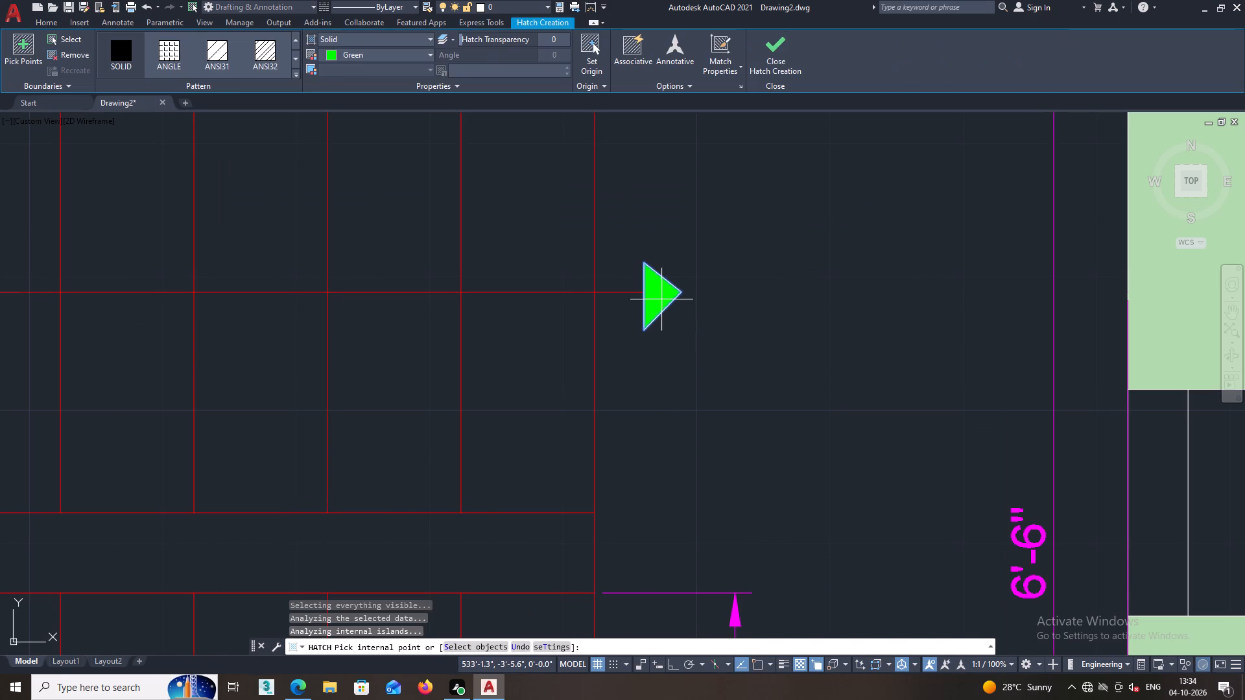
key("space")
Examine the staircase plan and the furnished reference plan to compare their room layouts and furniture.
scroll(739, 360, "down", 1)
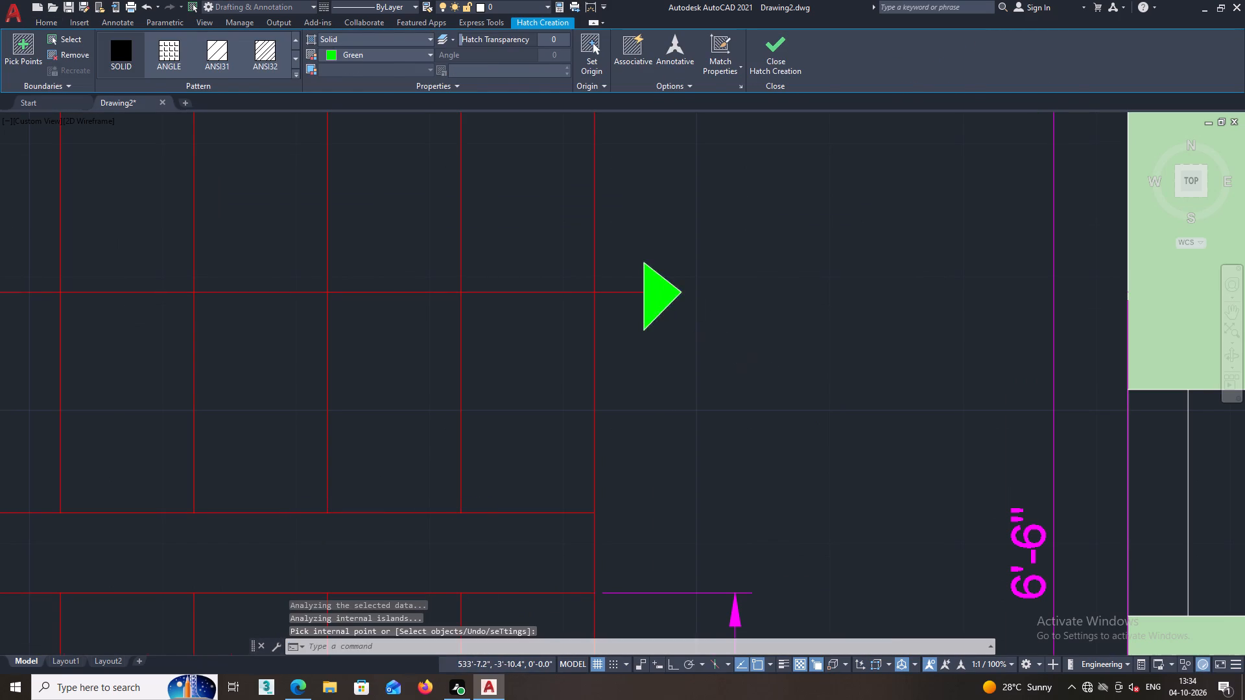
scroll(744, 366, "down", 4)
middle_click_drag(765, 395, 804, 380)
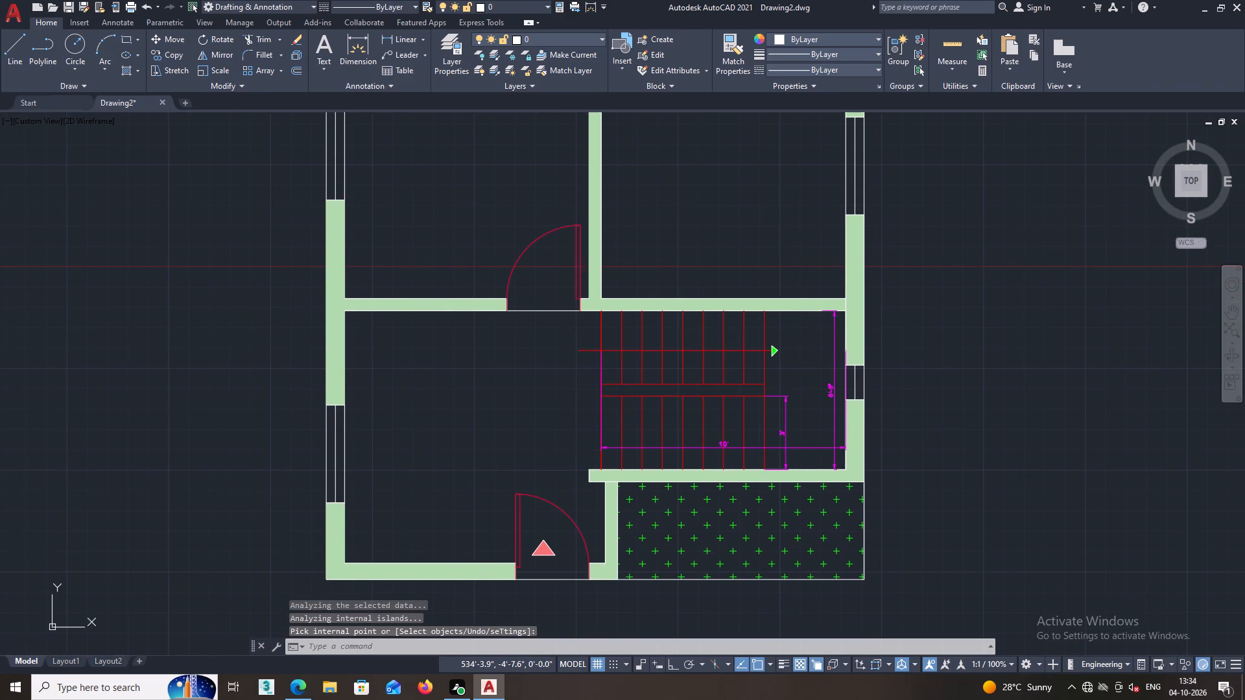
middle_click_drag(941, 399, 935, 417)
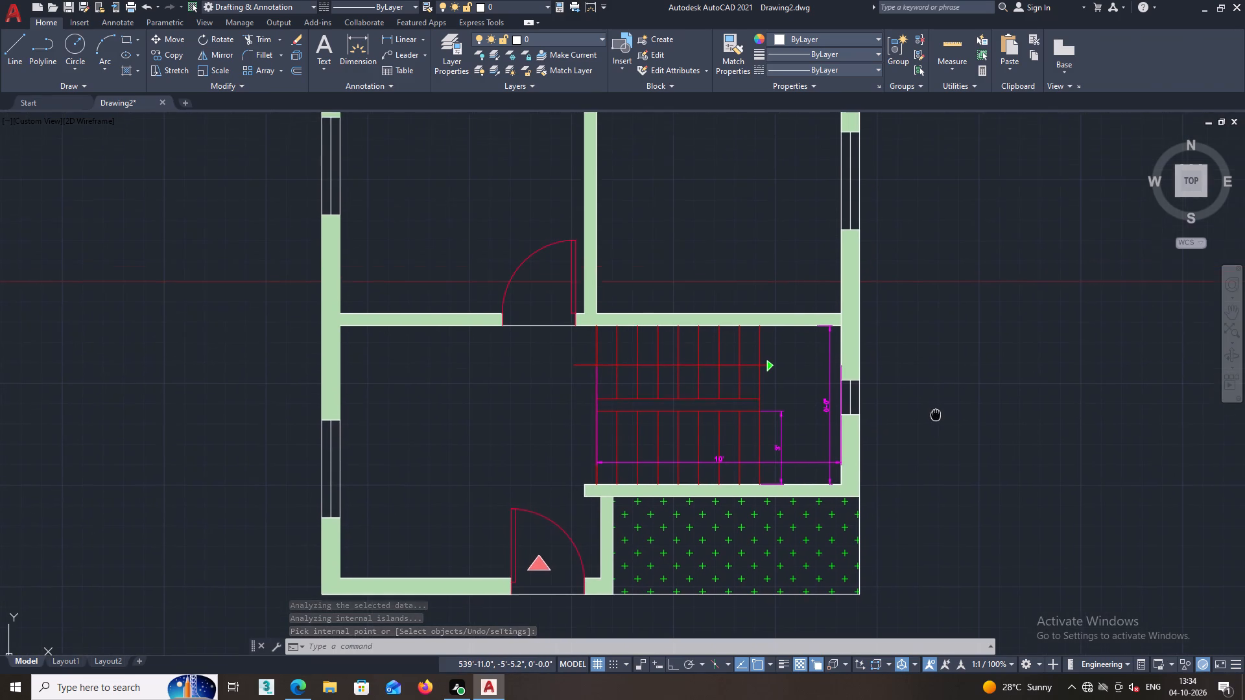
middle_click_drag(935, 417, 931, 427)
middle_click_drag(932, 418, 918, 480)
middle_click(902, 387)
middle_click_drag(907, 382, 904, 402)
scroll(905, 397, "down", 1)
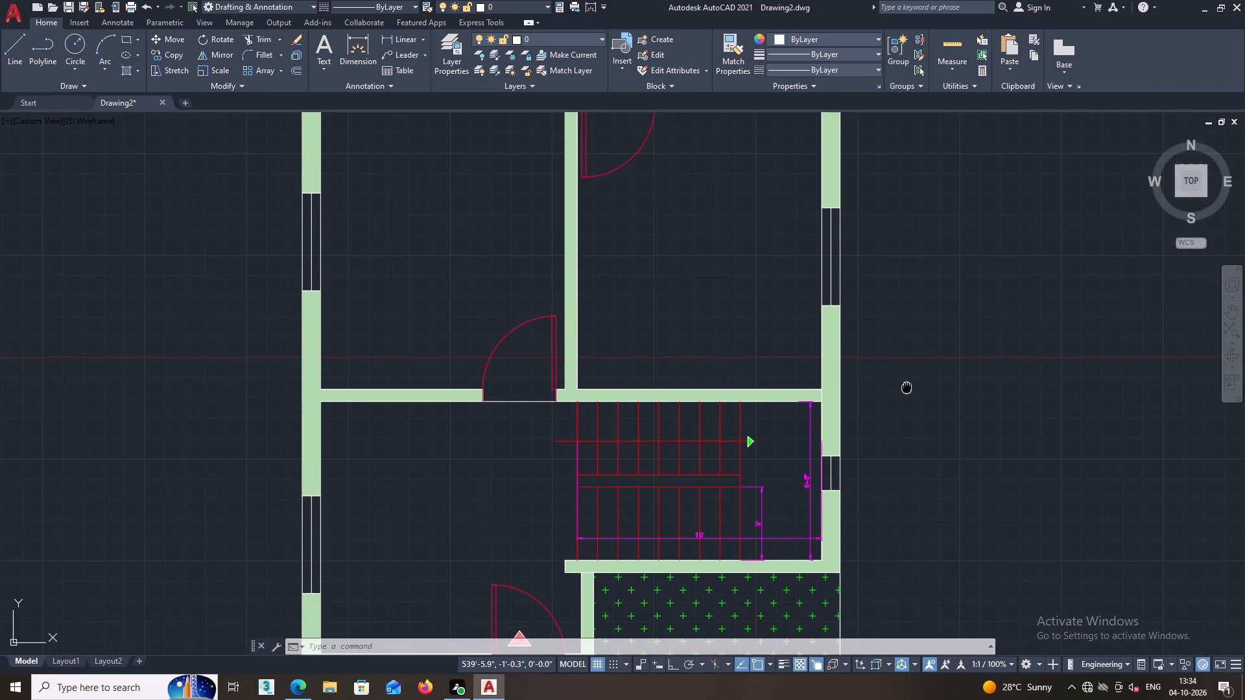
middle_click_drag(904, 402, 890, 480)
scroll(888, 456, "down", 2)
scroll(467, 309, "up", 2)
middle_click_drag(549, 436, 551, 396)
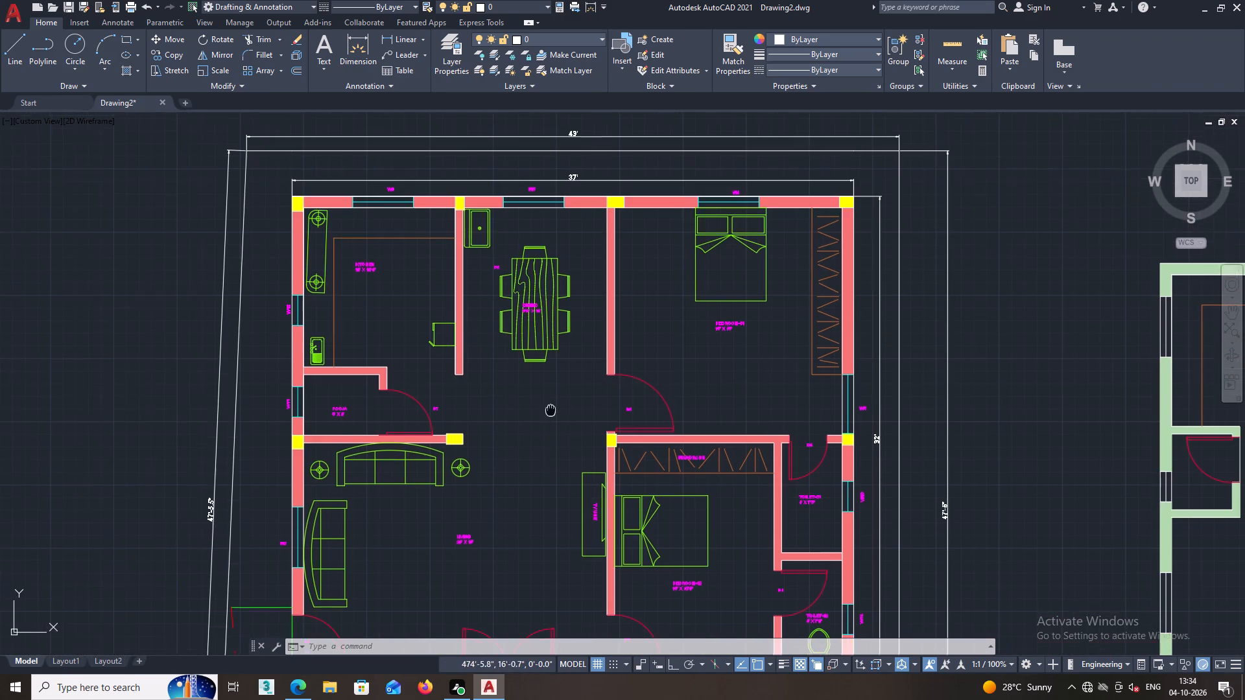
middle_click_drag(551, 396, 551, 375)
middle_click_drag(576, 386, 497, 331)
scroll(619, 419, "down", 2)
middle_click_drag(731, 389, 572, 371)
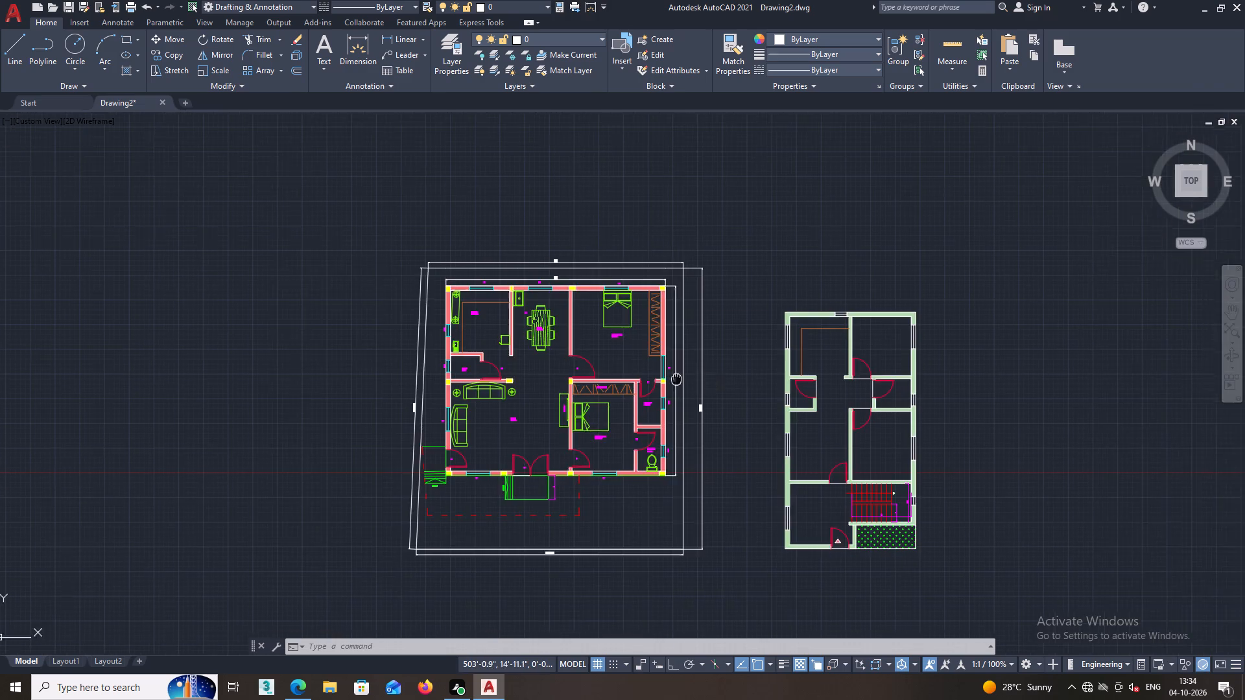
middle_click_drag(572, 371, 571, 371)
Insert the recently used STOVE.dwg block just outside the furnished plan's northwest corner.
key("i")
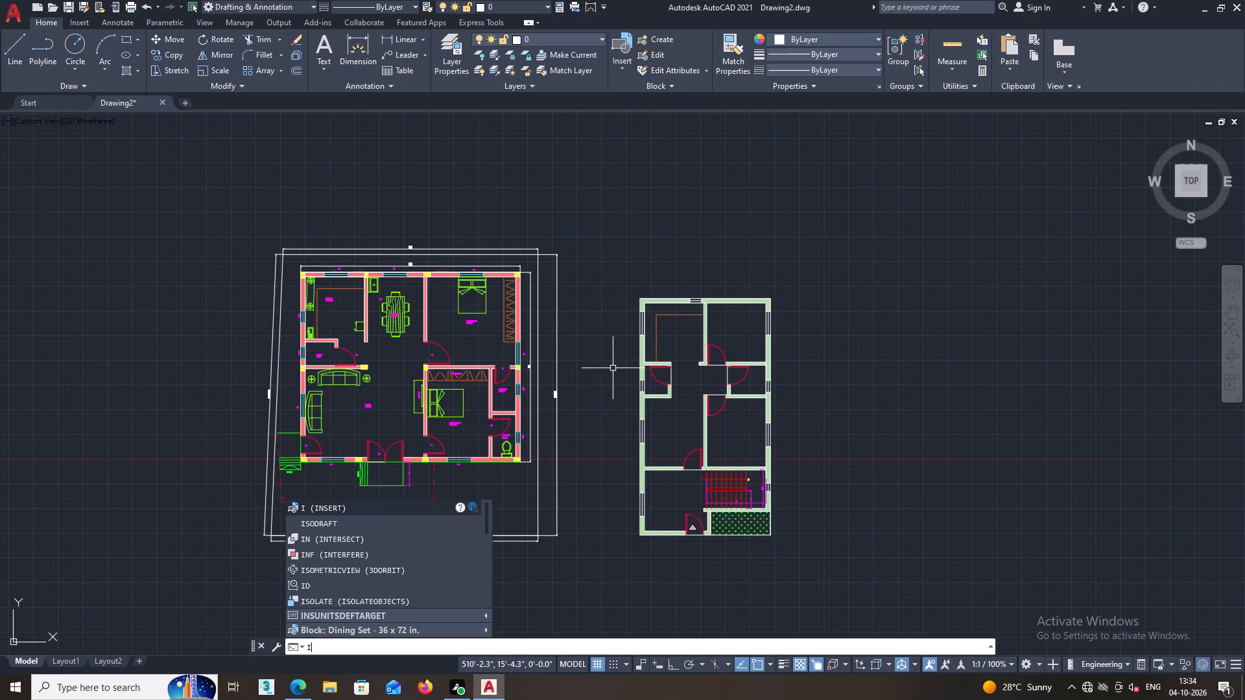
key("Return")
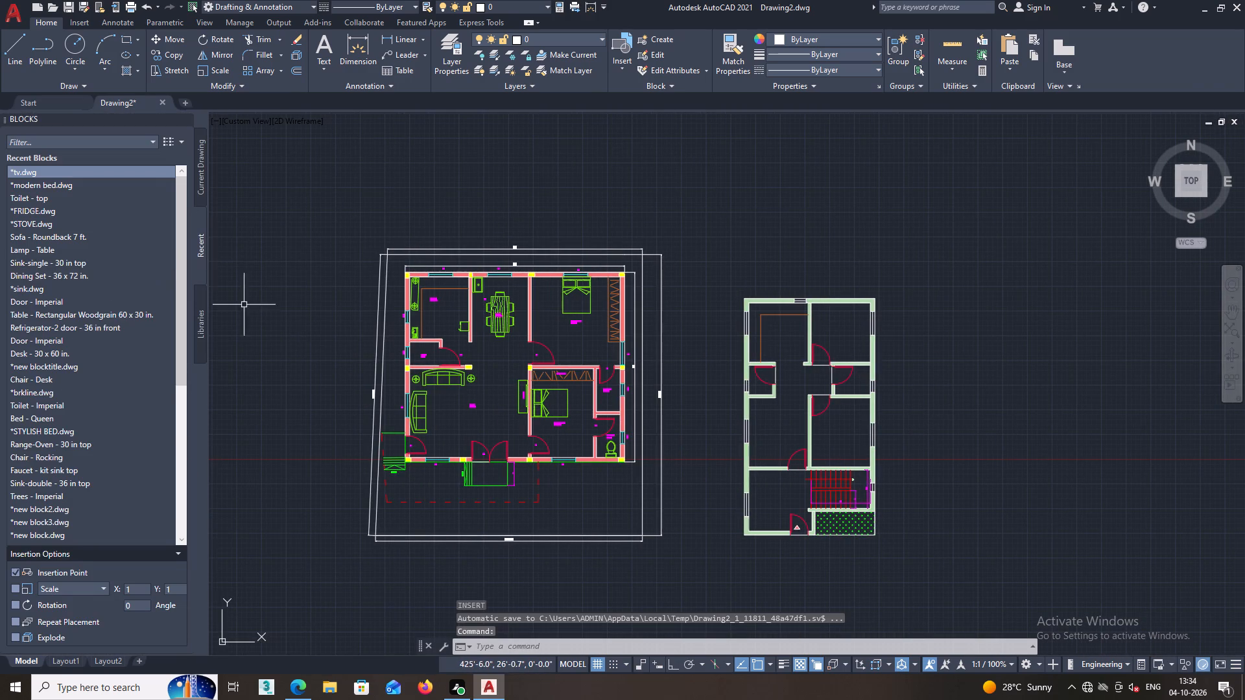
left_click(40, 226)
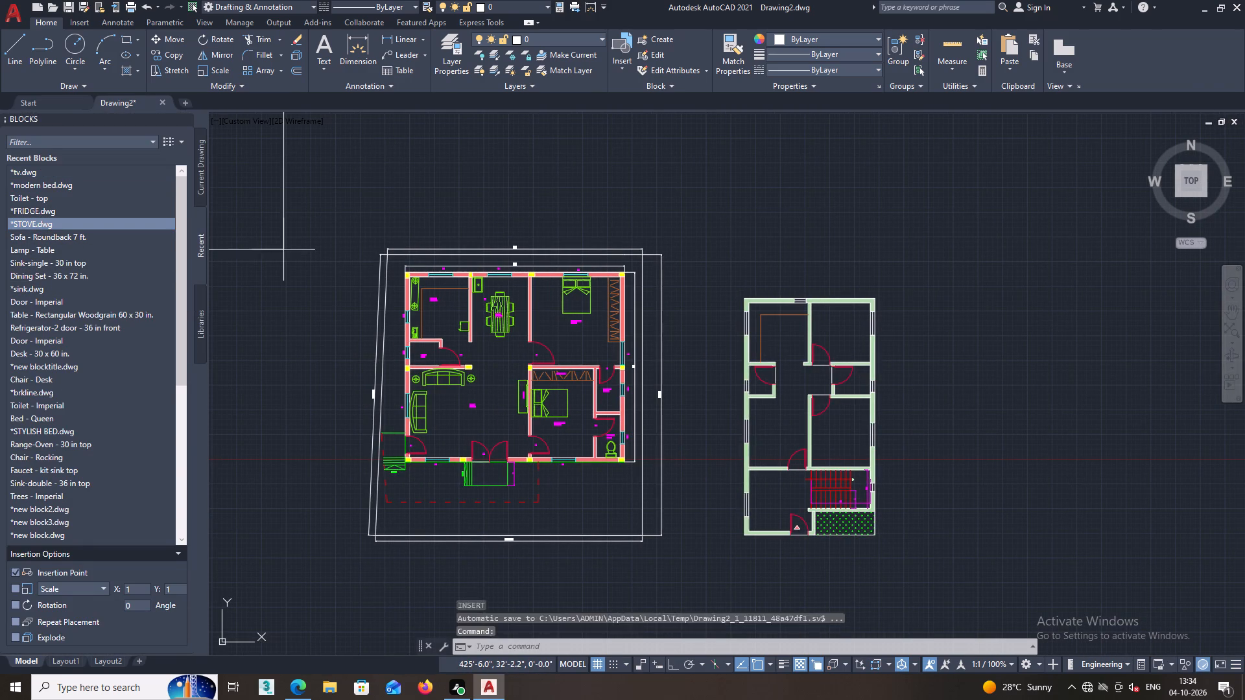
left_click(373, 241)
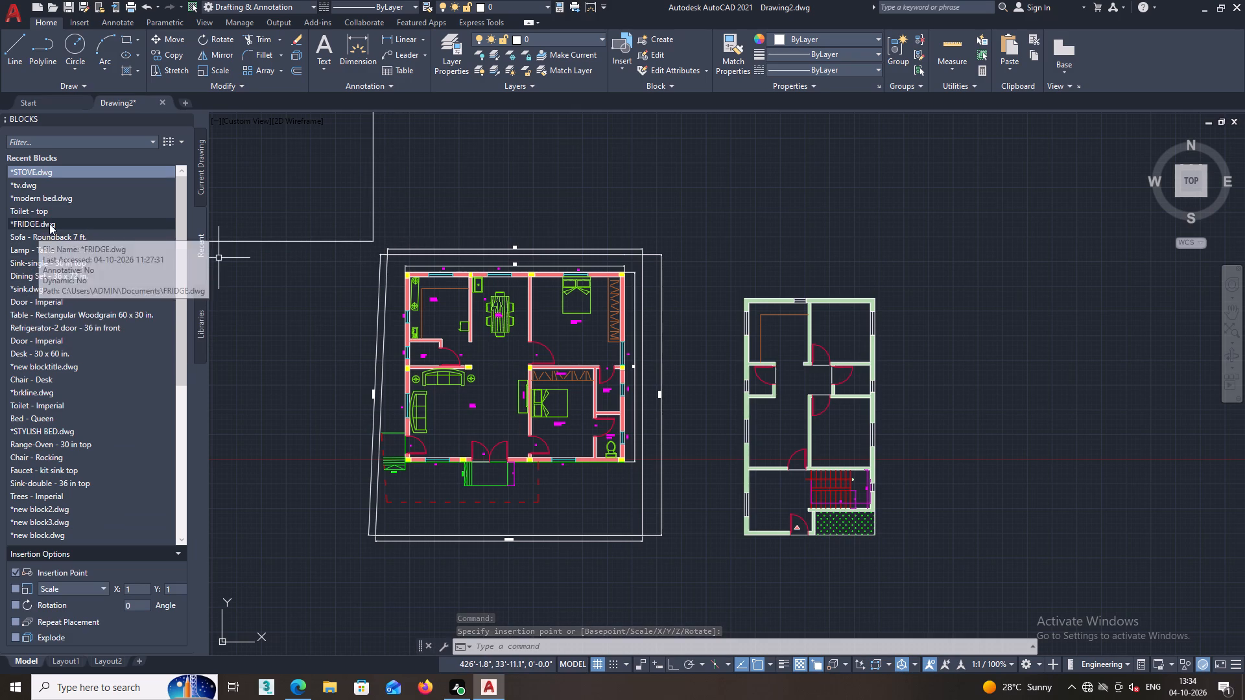
Insert the sink.dwg block in the empty area west of the furnished plan.
left_click(32, 290)
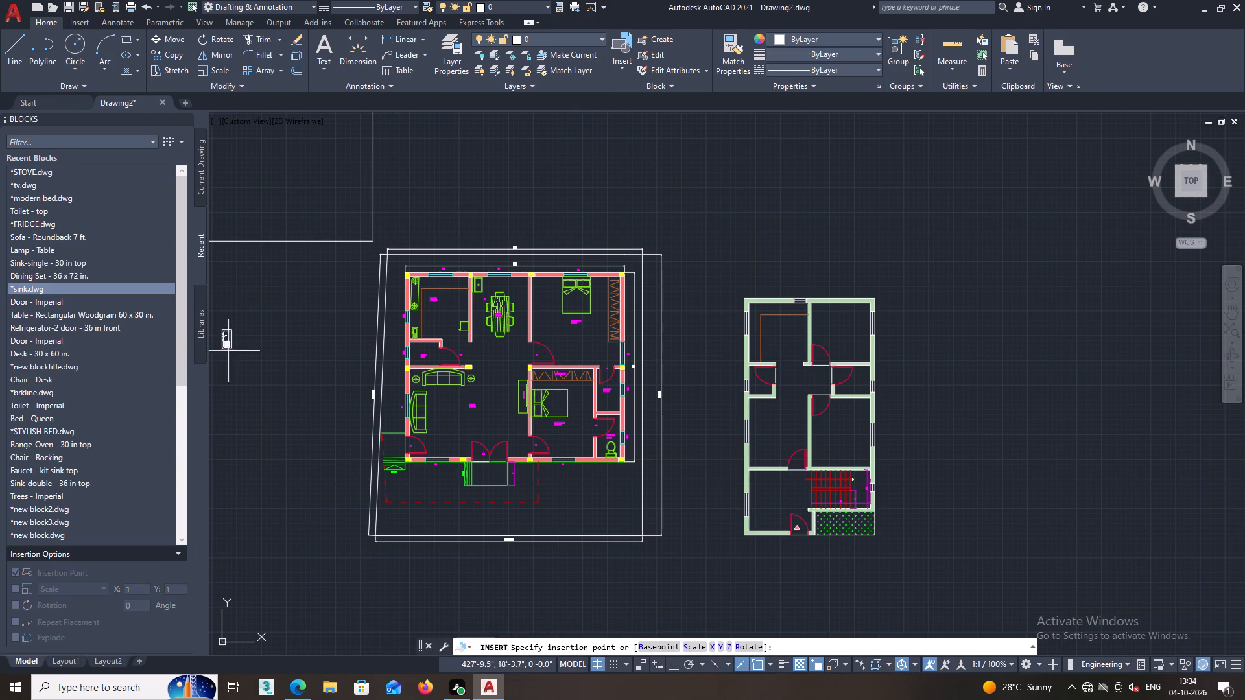
left_click(279, 371)
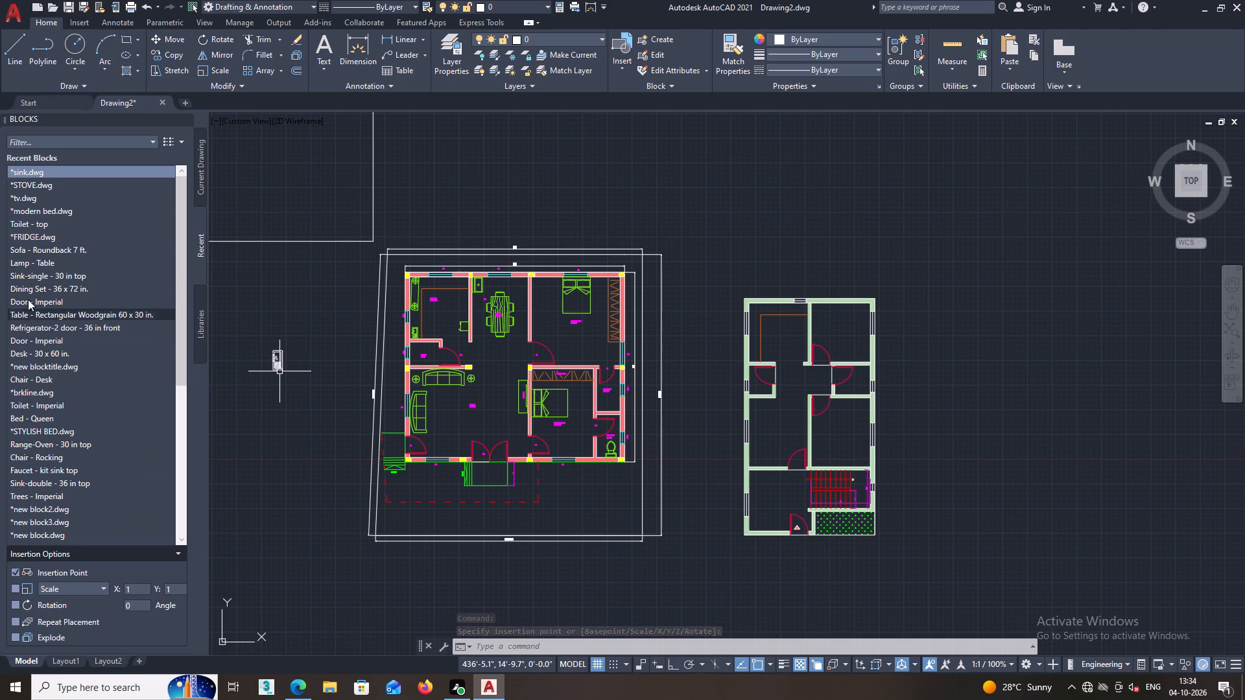
Insert the modern bed.dwg block in the empty area northeast of the unfurnished staircase plan.
left_click(30, 212)
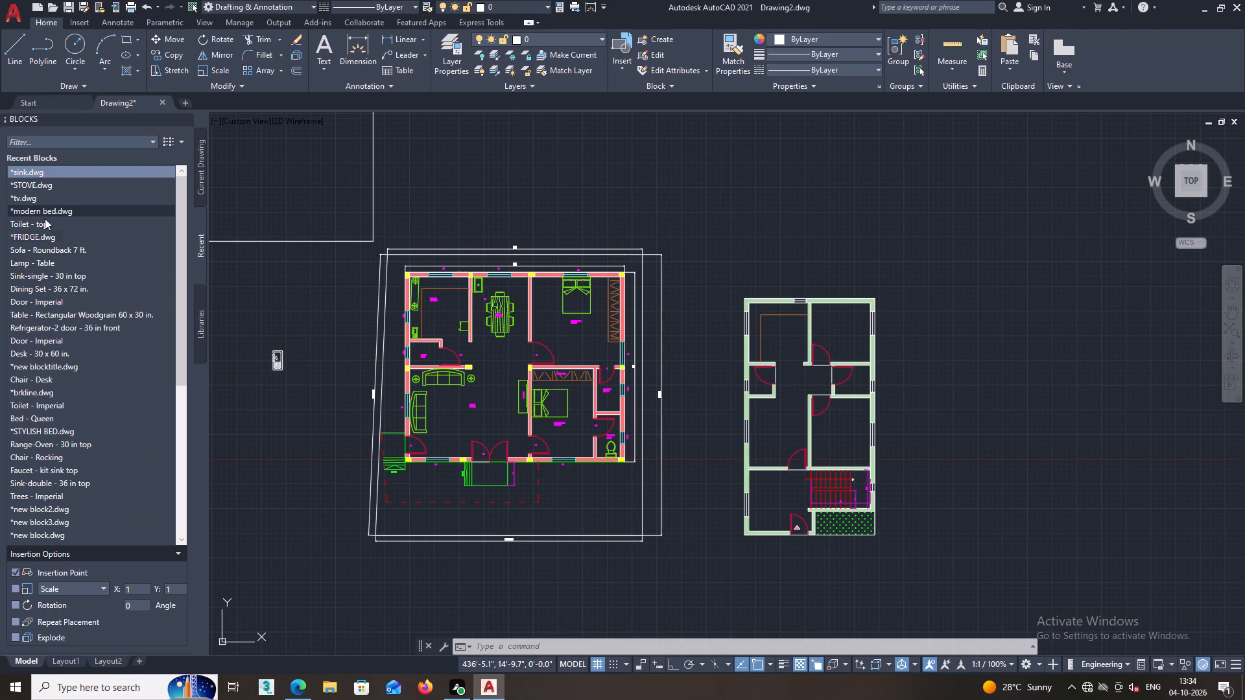
left_click(973, 273)
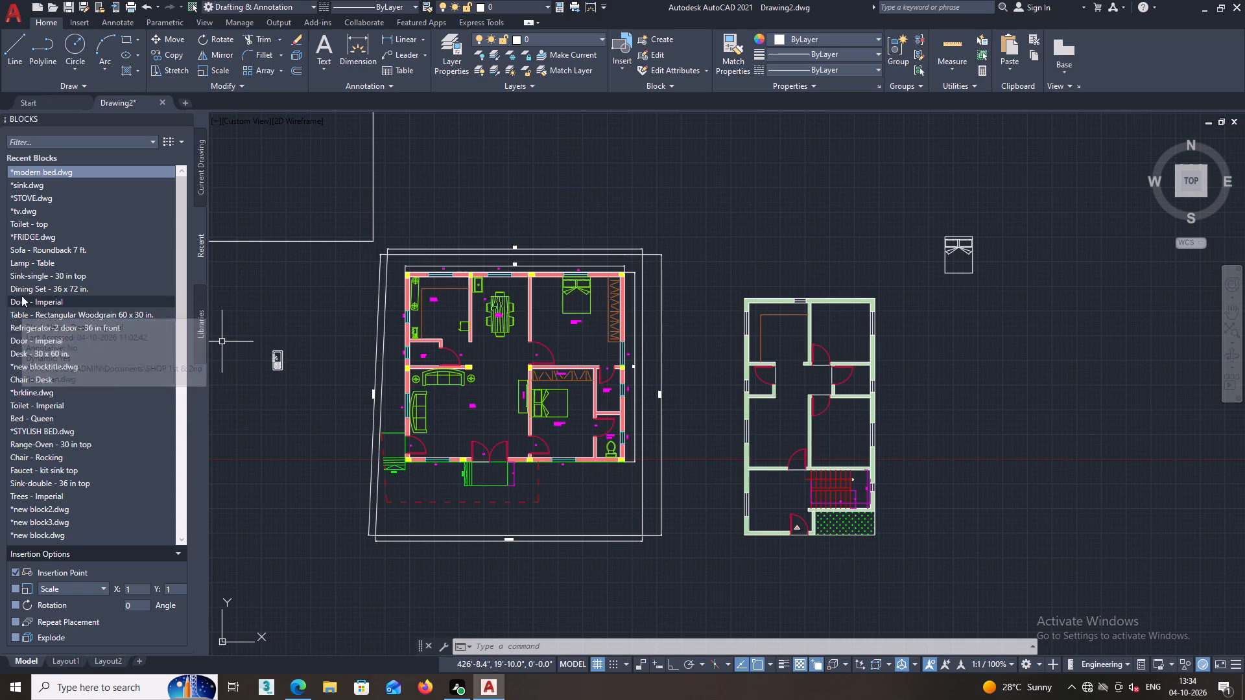
Insert the Toilet - top block in the empty area east of the staircase plan, south of the loose bed.
left_click(32, 225)
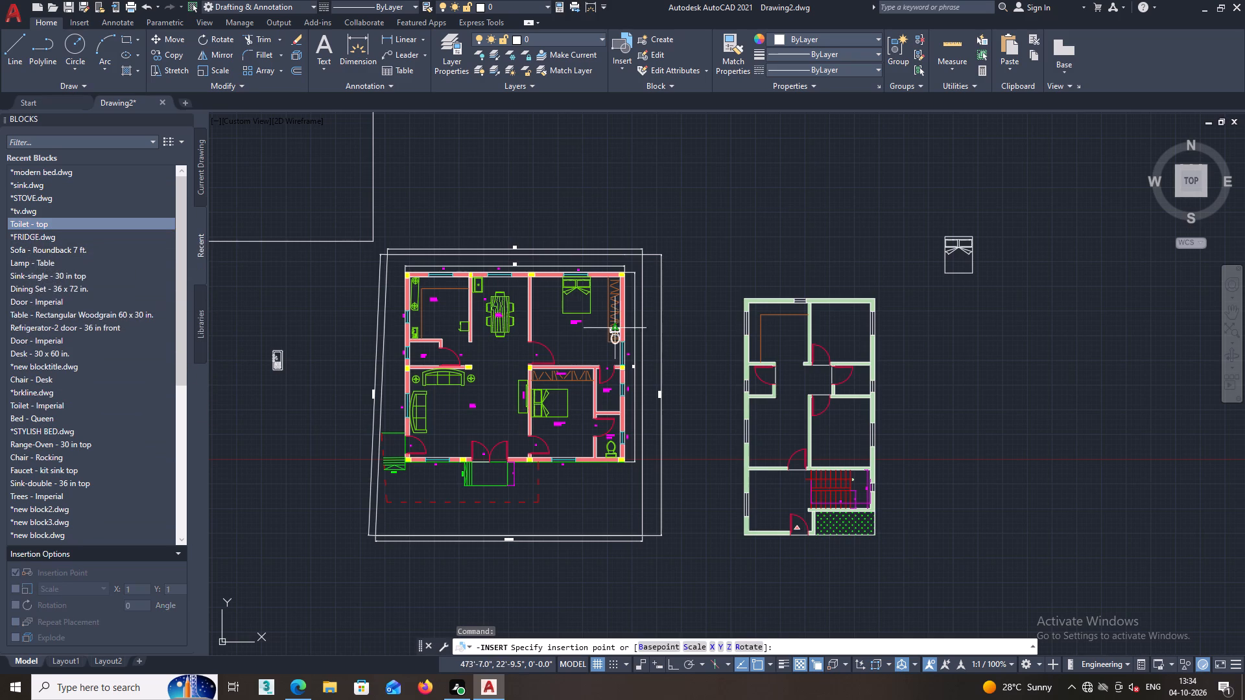
left_click(964, 349)
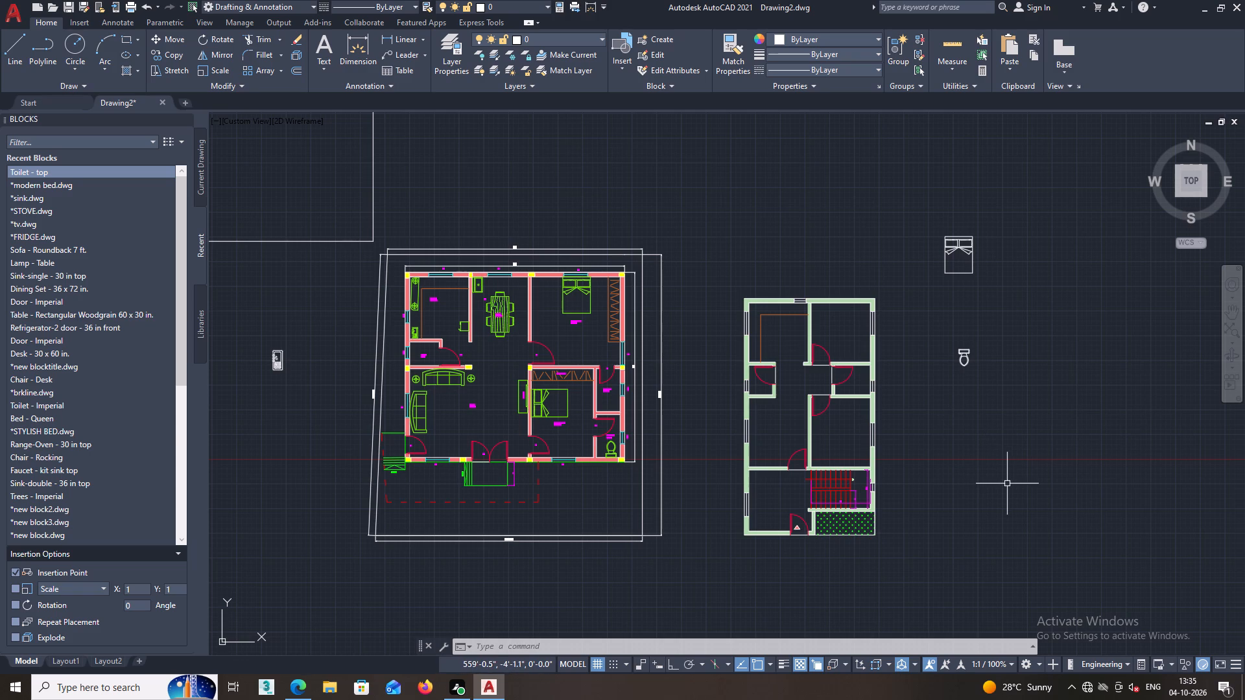
Copy the loose modern bed into the staircase plan's northeast room, with the middle of its headboard against the north wall.
middle_click_drag(971, 455, 973, 393)
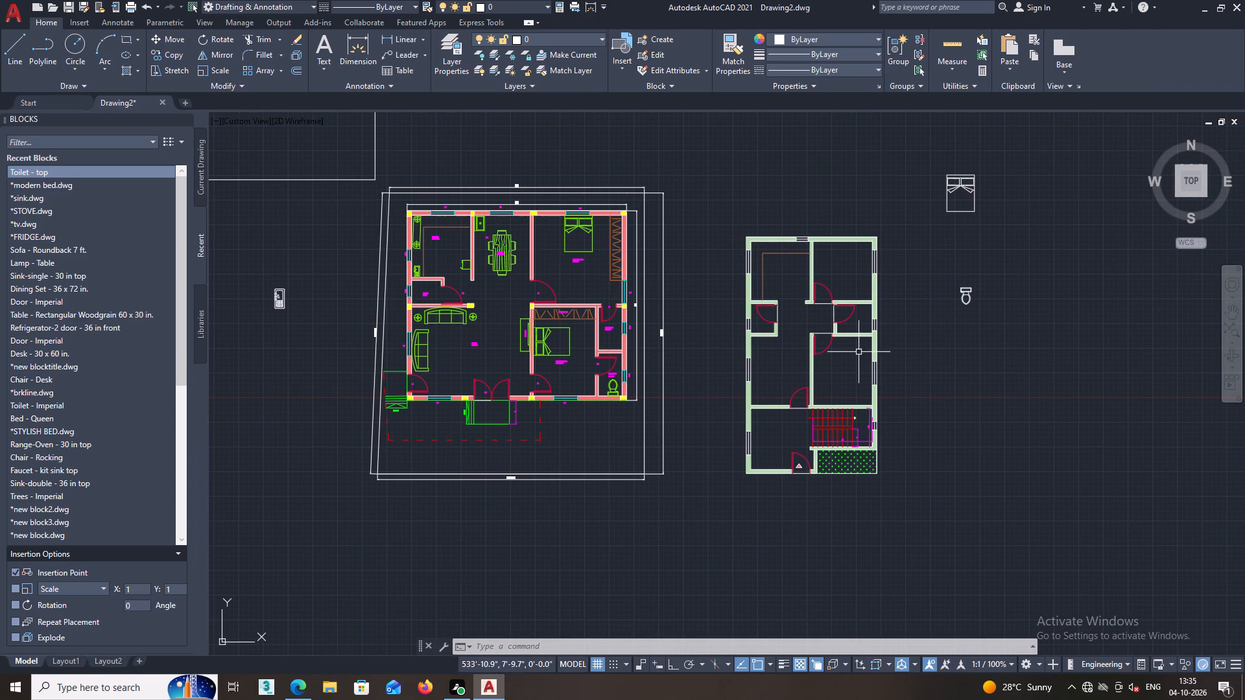
middle_click_drag(850, 373, 899, 419)
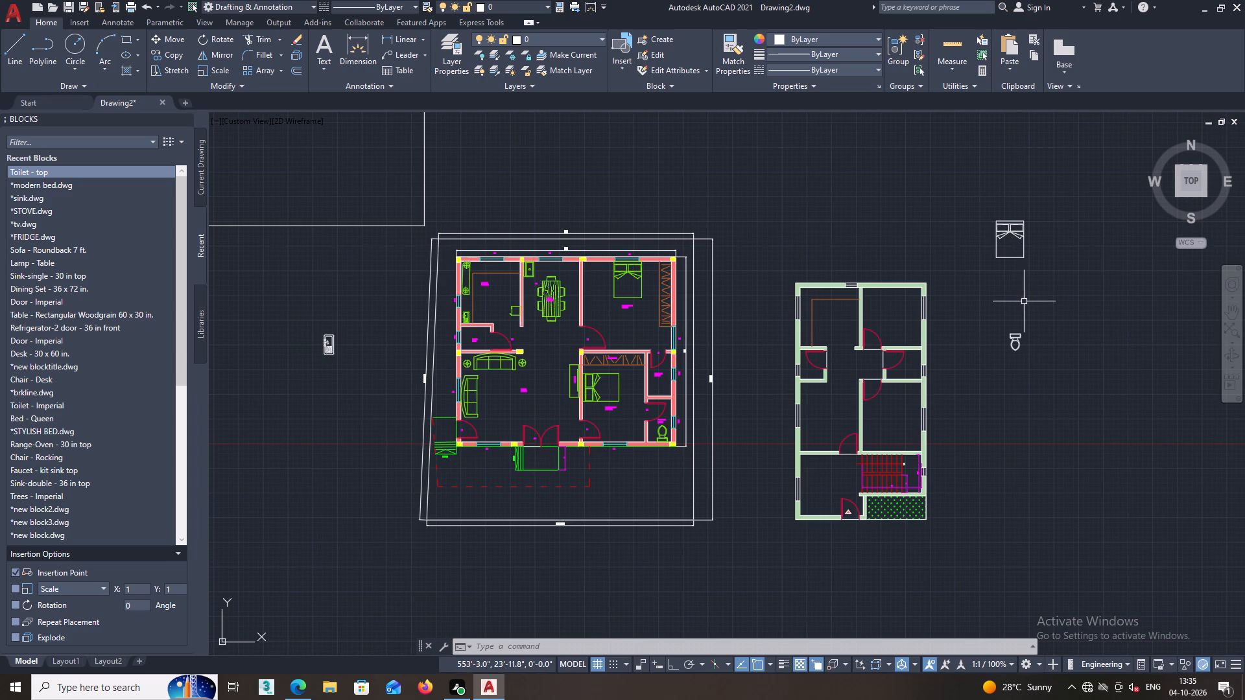
middle_click_drag(1037, 270, 1028, 319)
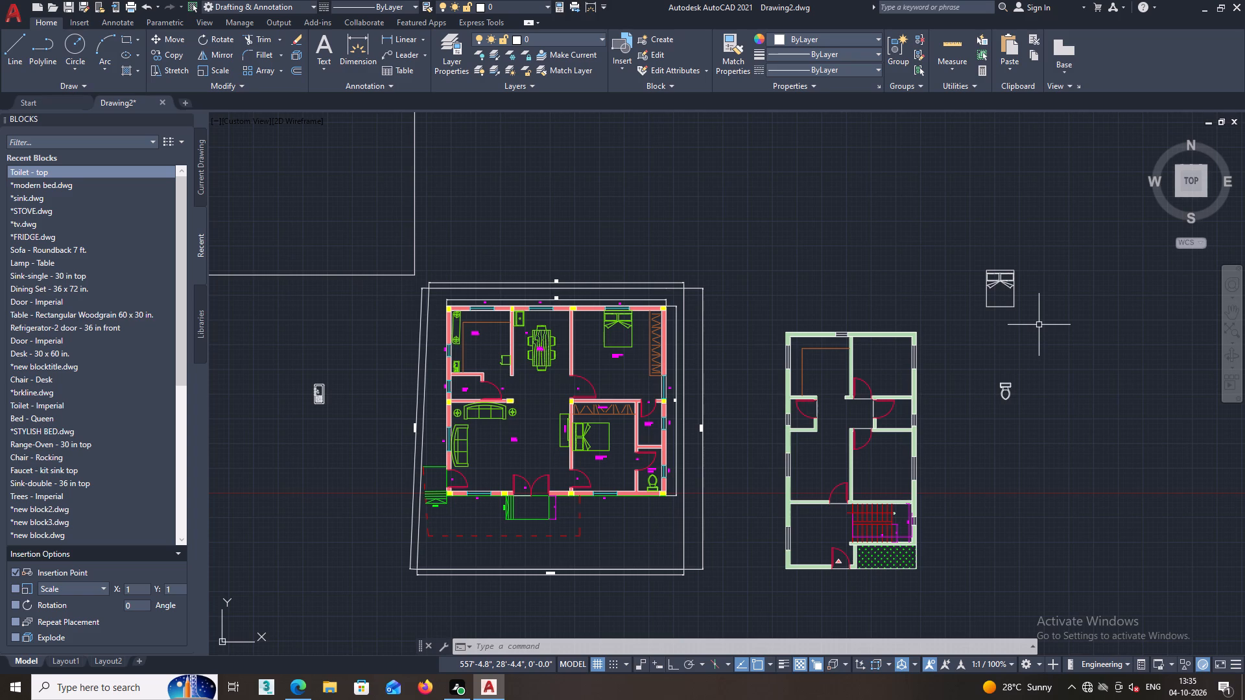
left_click(998, 272)
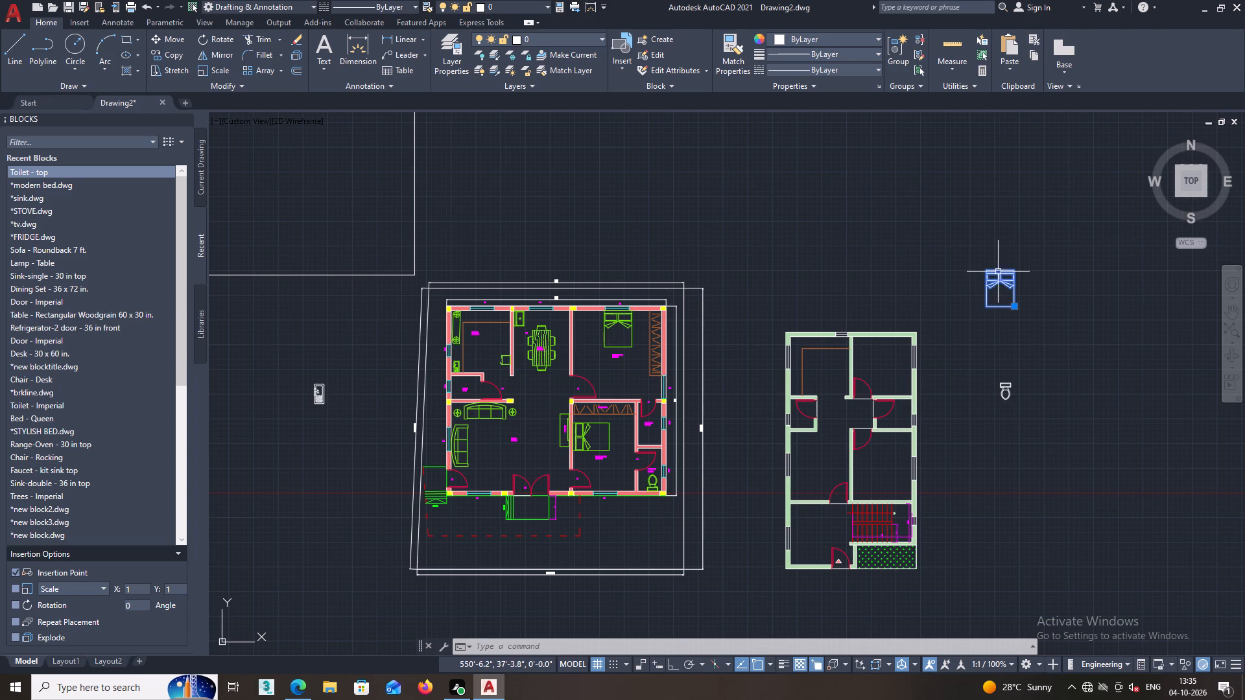
right_click(1019, 231)
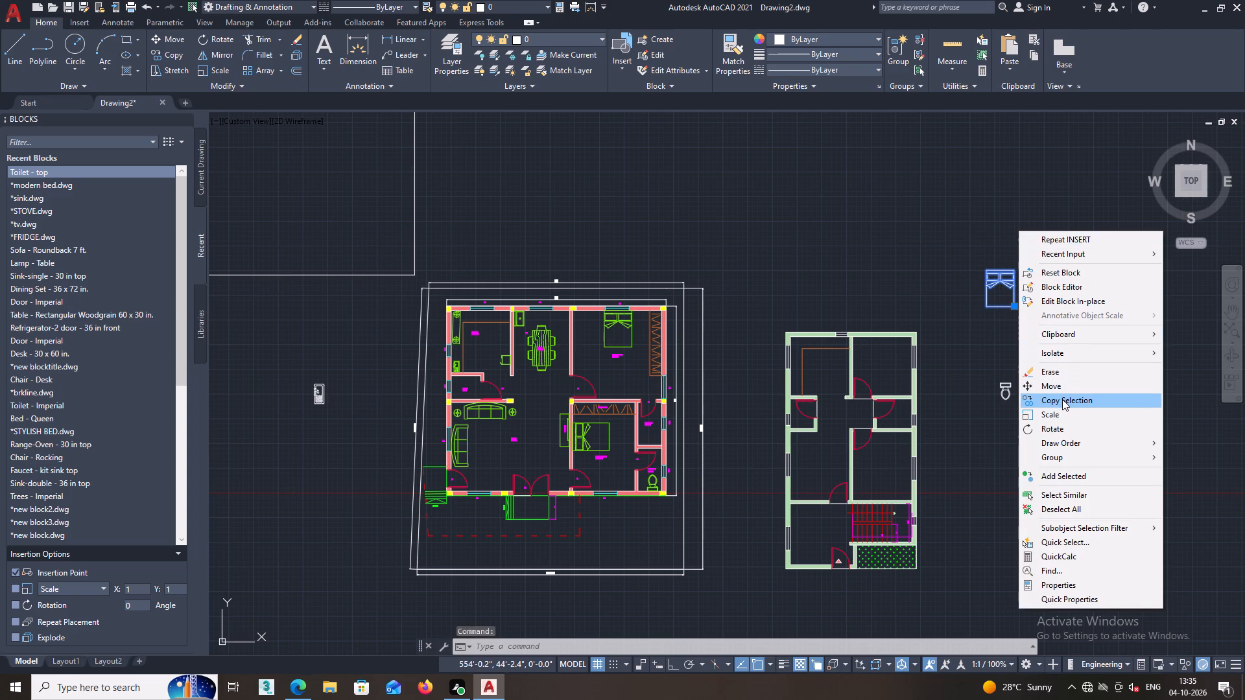
left_click(1060, 395)
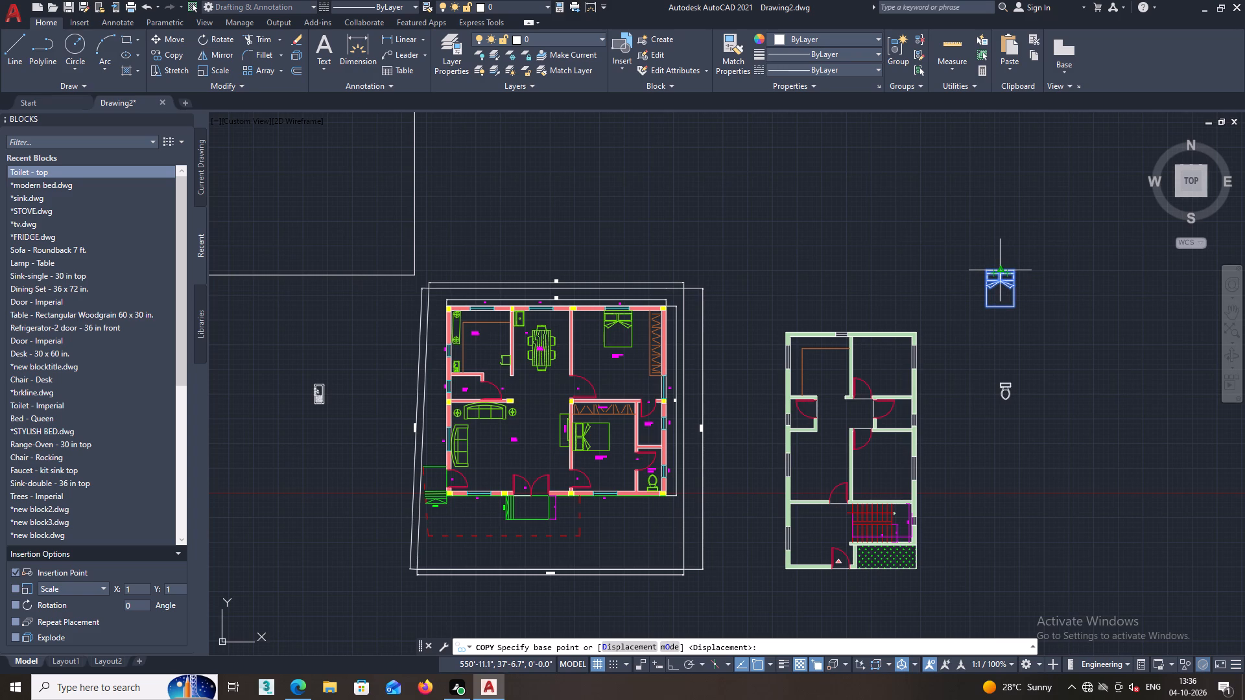
left_click(1001, 269)
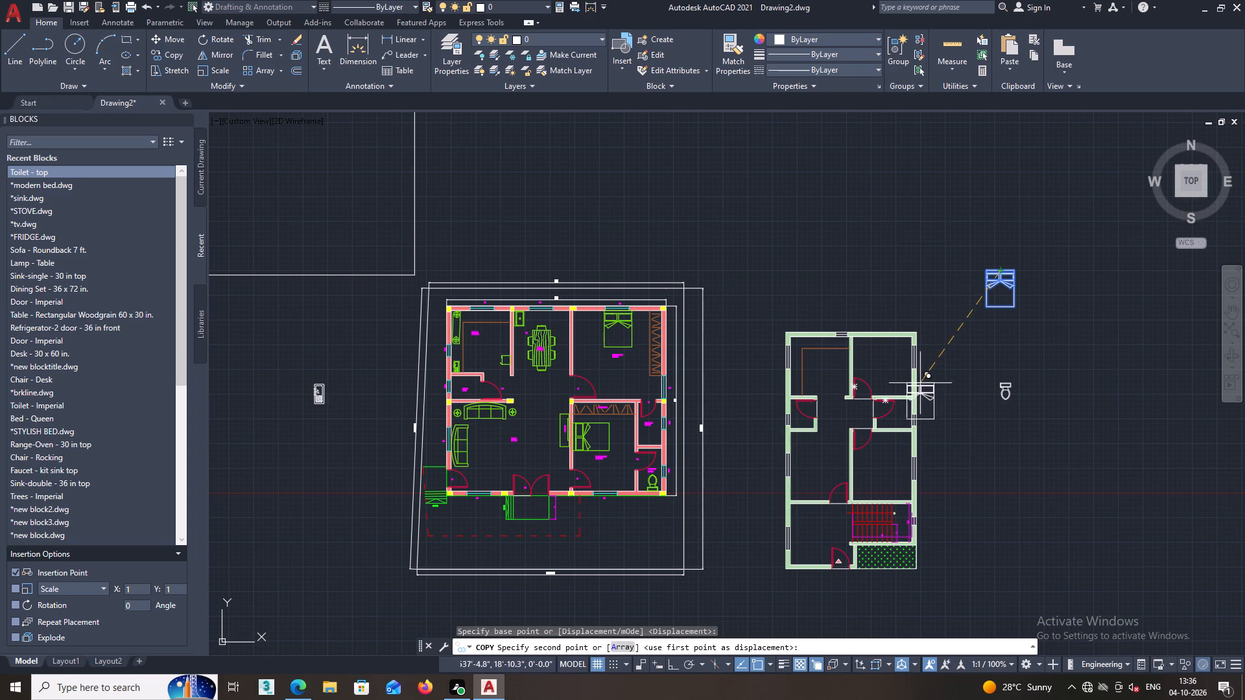
middle_click_drag(921, 369, 879, 379)
scroll(871, 360, "up", 3)
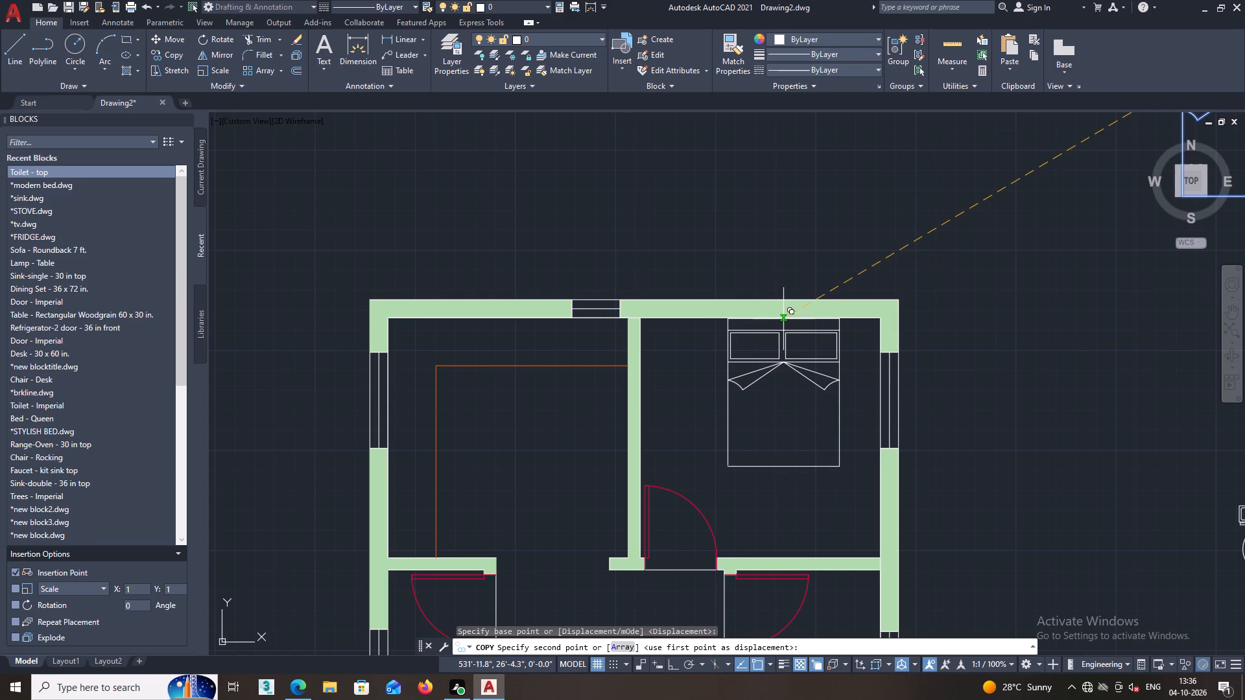
left_click(778, 318)
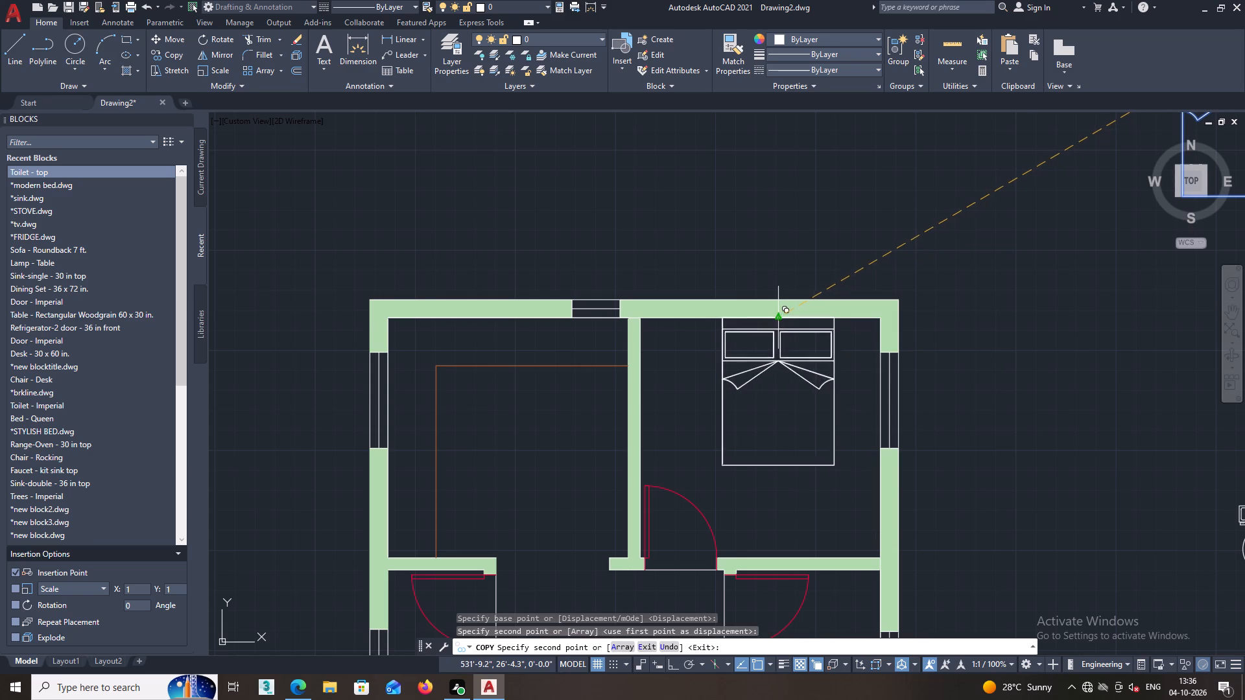
key("Escape")
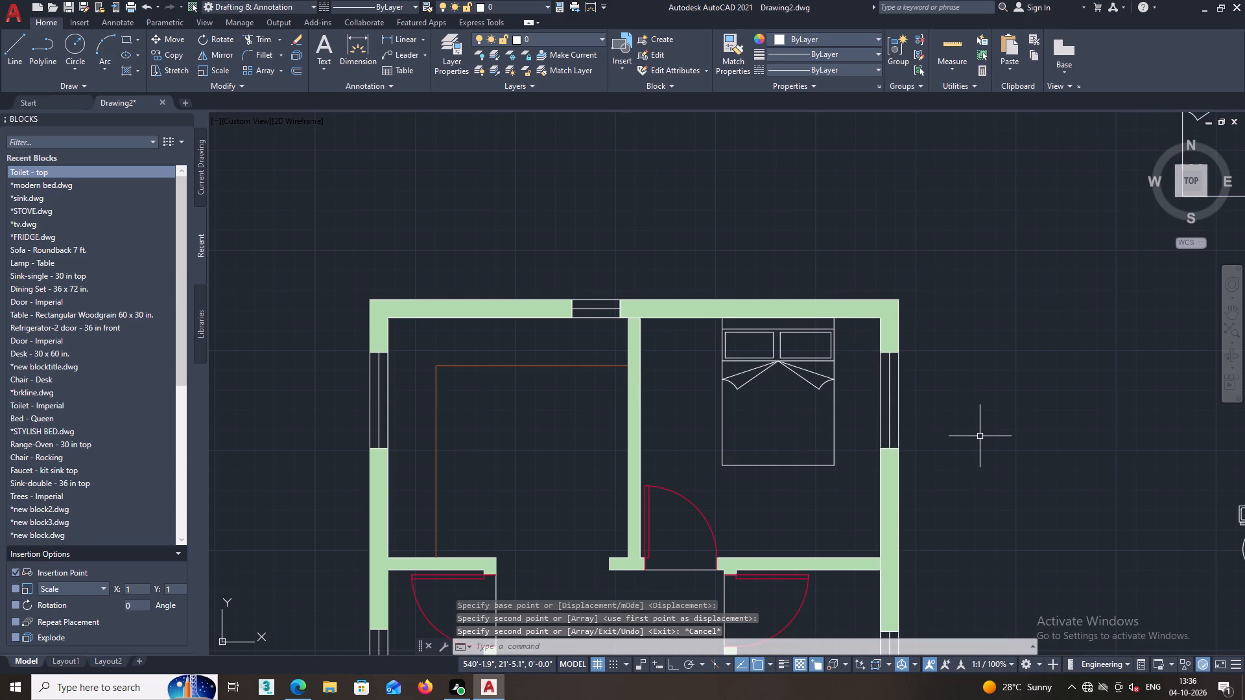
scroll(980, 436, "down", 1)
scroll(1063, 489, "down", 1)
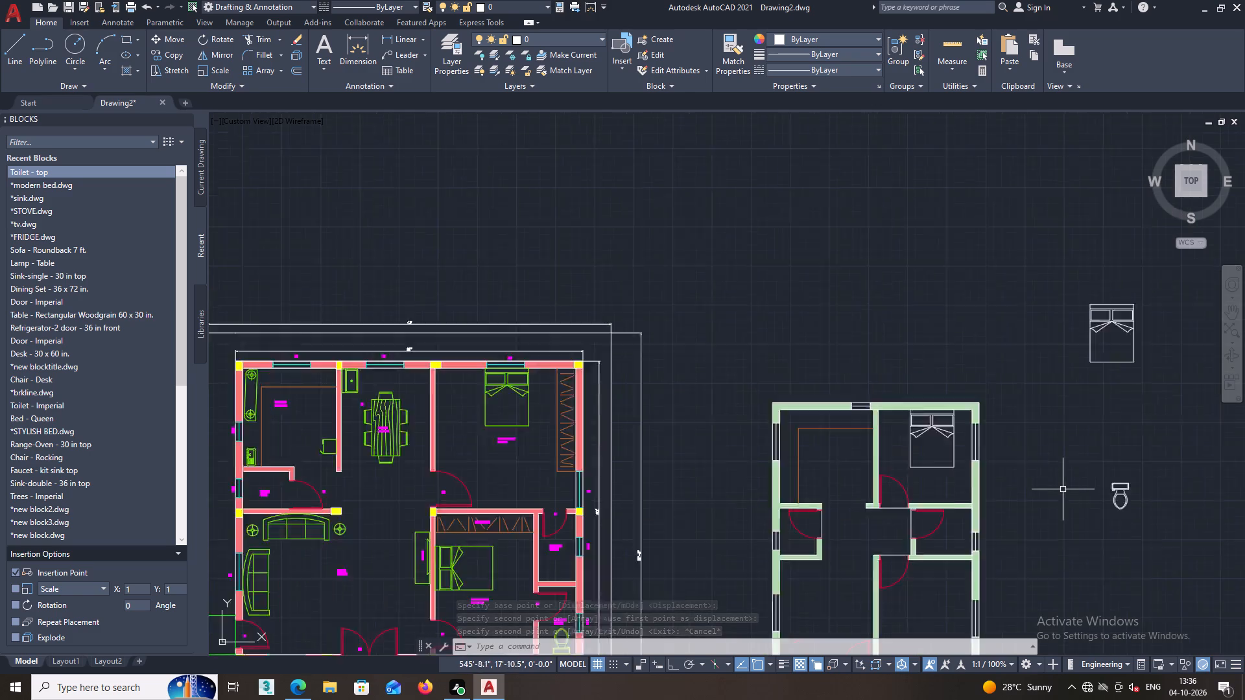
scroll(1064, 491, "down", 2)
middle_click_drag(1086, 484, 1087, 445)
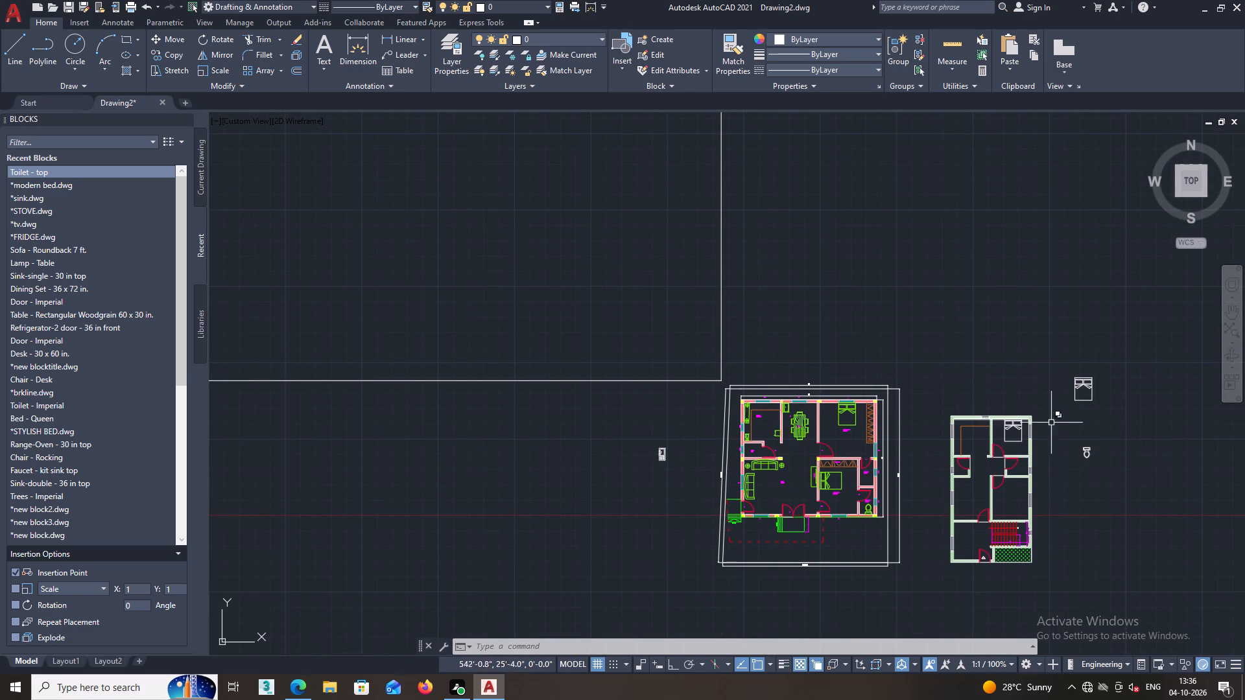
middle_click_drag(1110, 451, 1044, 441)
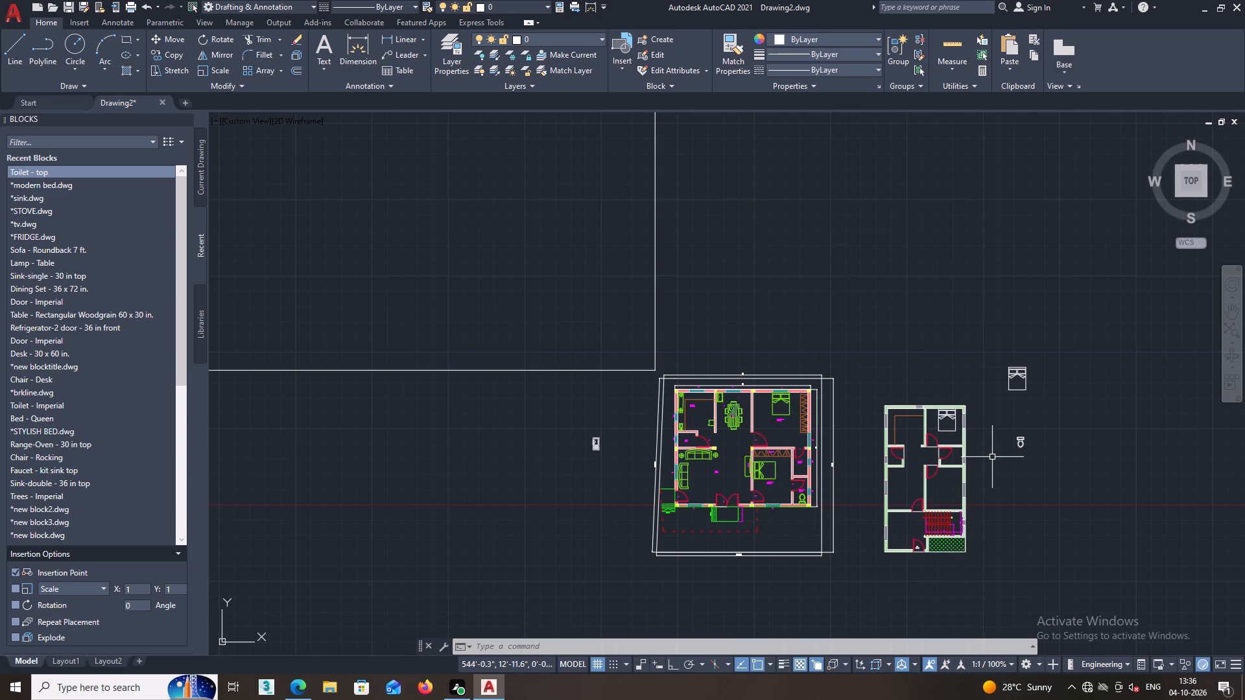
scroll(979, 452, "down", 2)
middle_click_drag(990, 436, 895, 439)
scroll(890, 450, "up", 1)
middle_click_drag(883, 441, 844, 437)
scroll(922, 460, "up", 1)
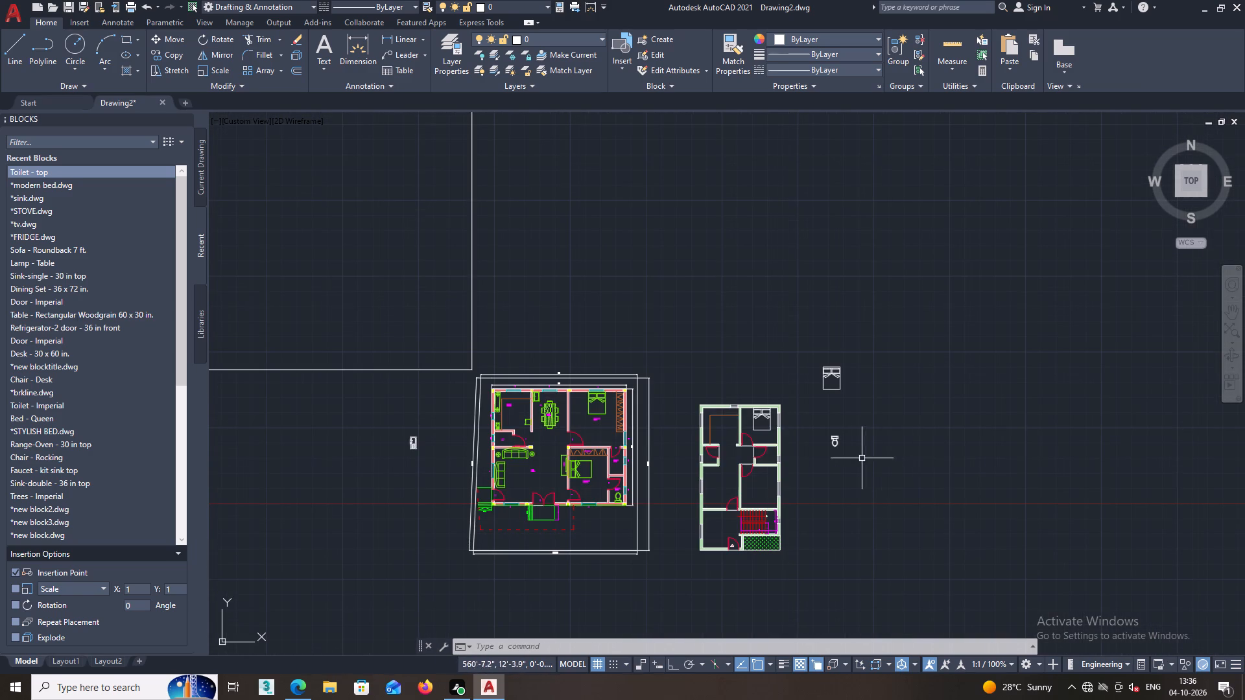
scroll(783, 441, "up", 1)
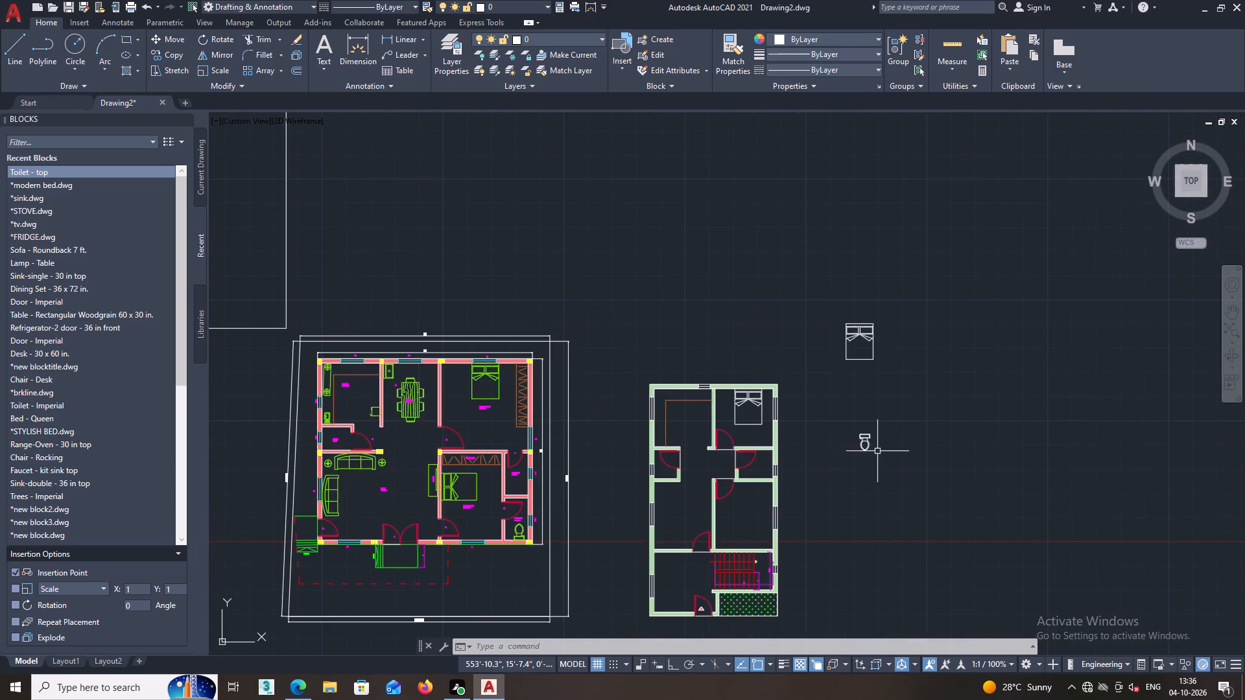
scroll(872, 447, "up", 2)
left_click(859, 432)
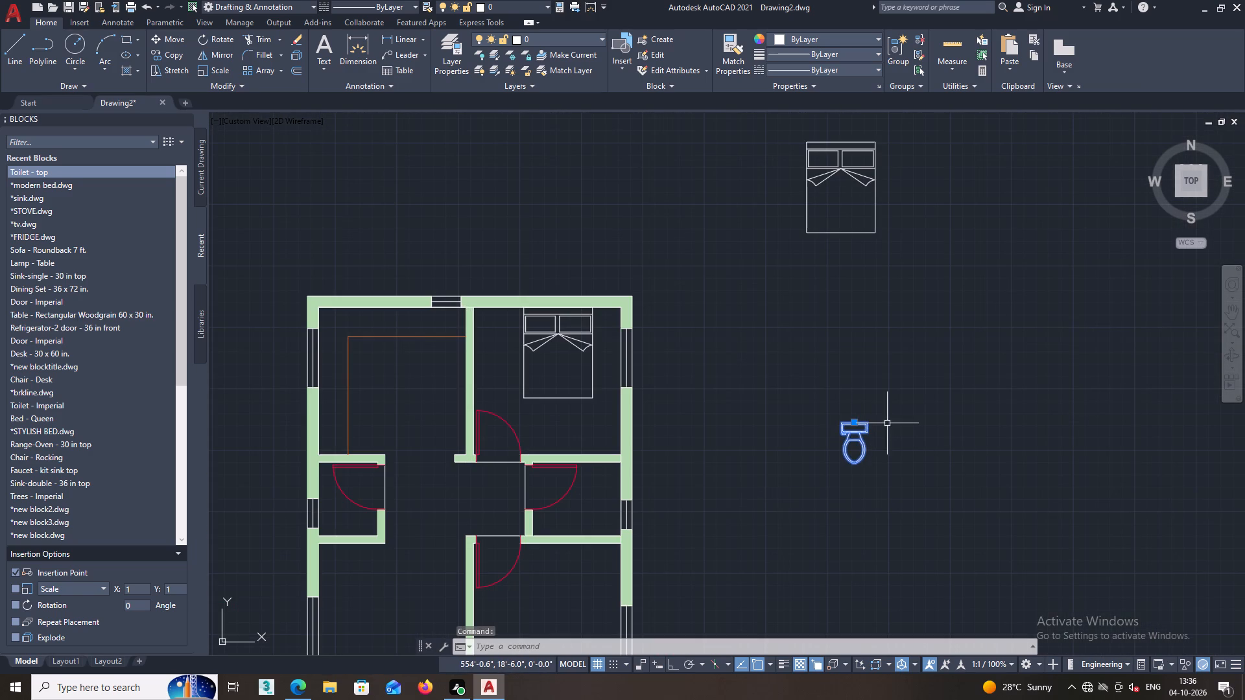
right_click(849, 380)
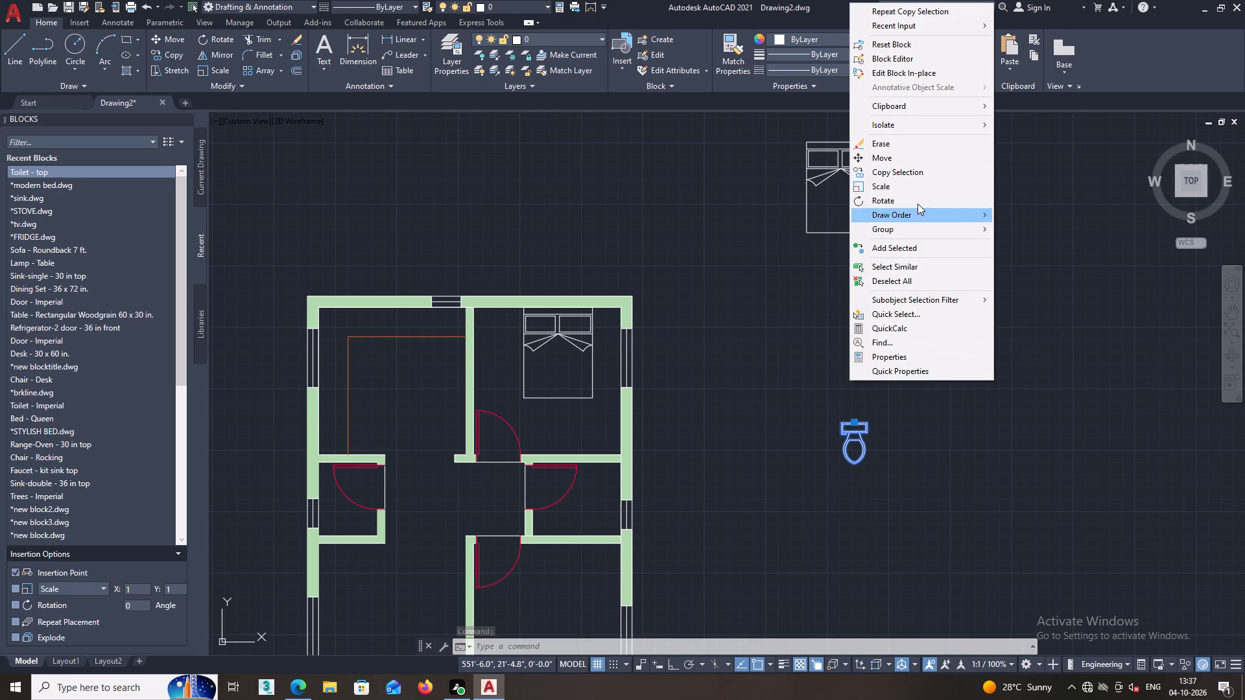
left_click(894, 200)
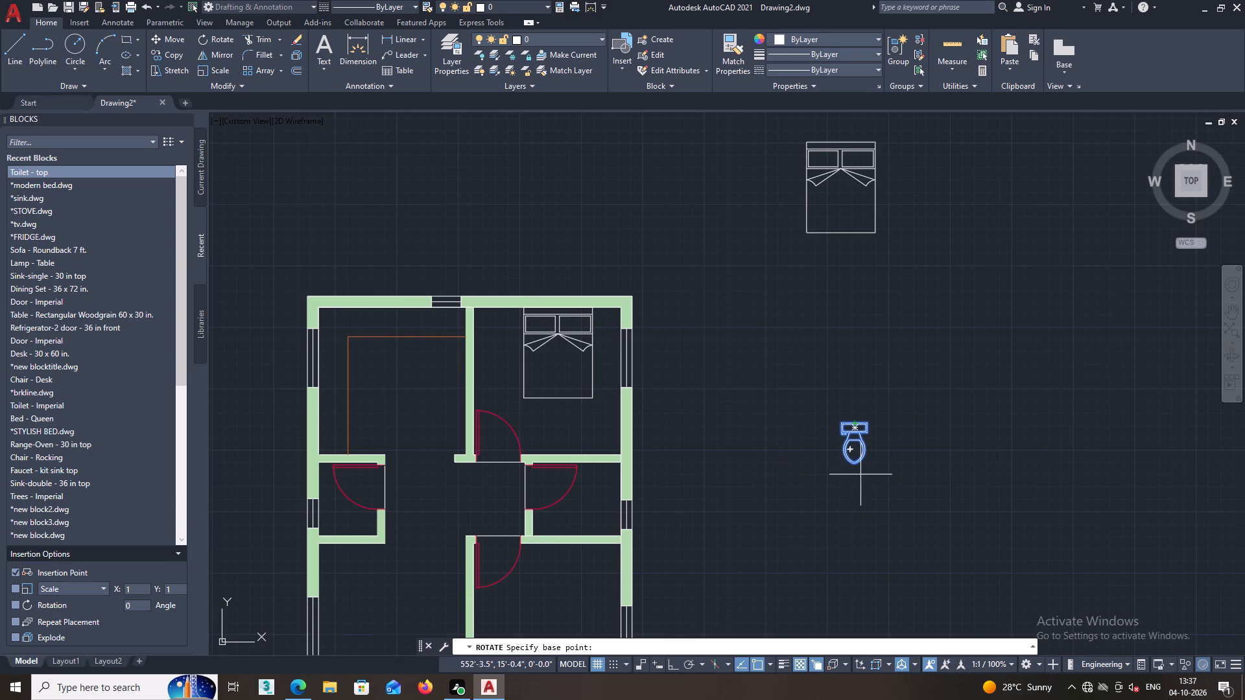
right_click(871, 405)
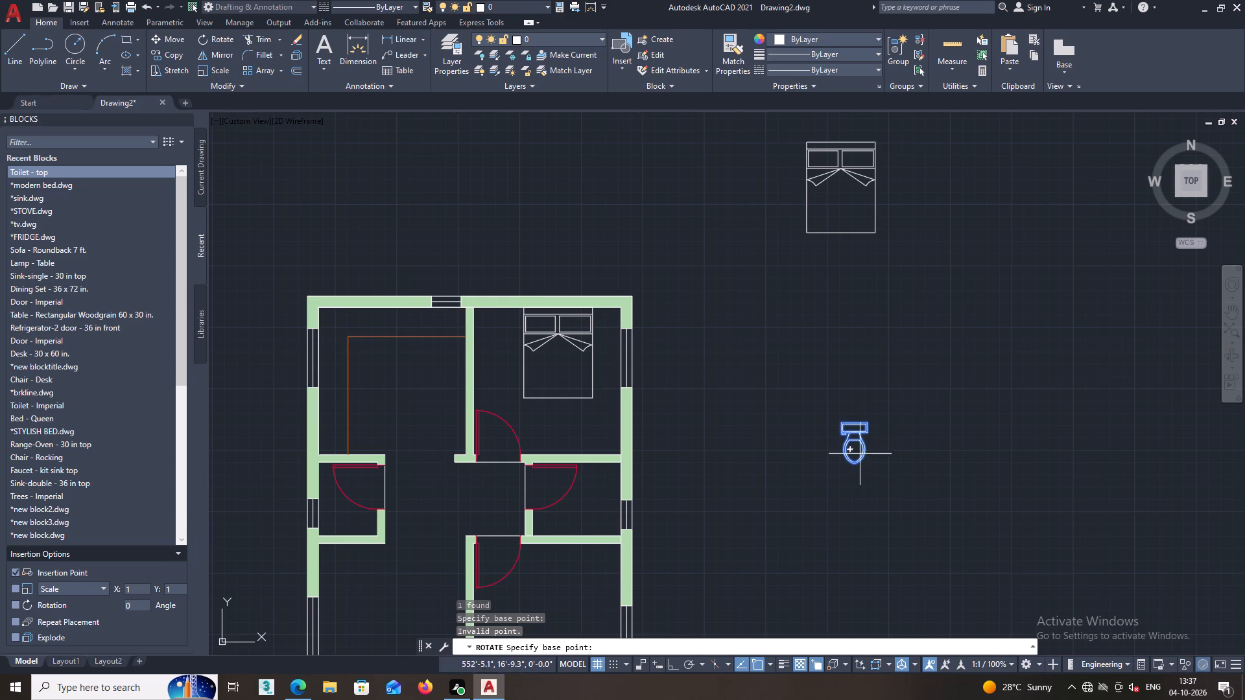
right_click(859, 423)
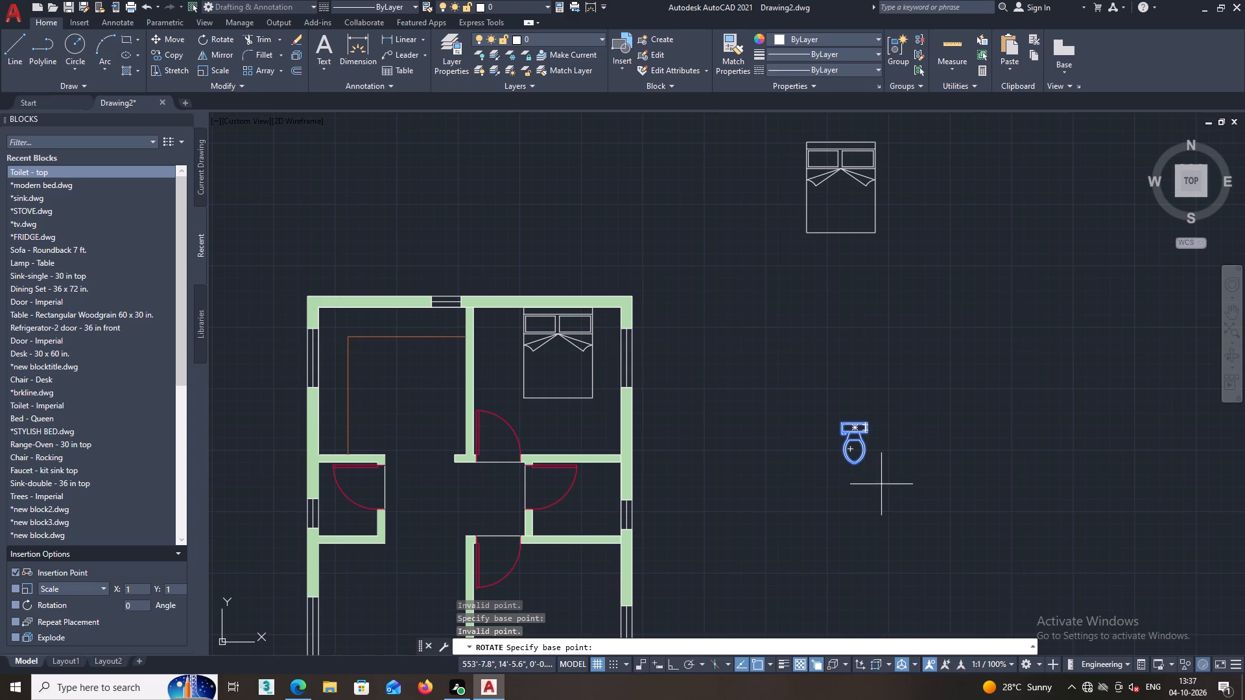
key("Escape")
Rotate the loose toilet 90° clockwise about its tank so that the bowl faces west.
left_click_drag(903, 495, 896, 485)
left_click(835, 381)
right_click(835, 382)
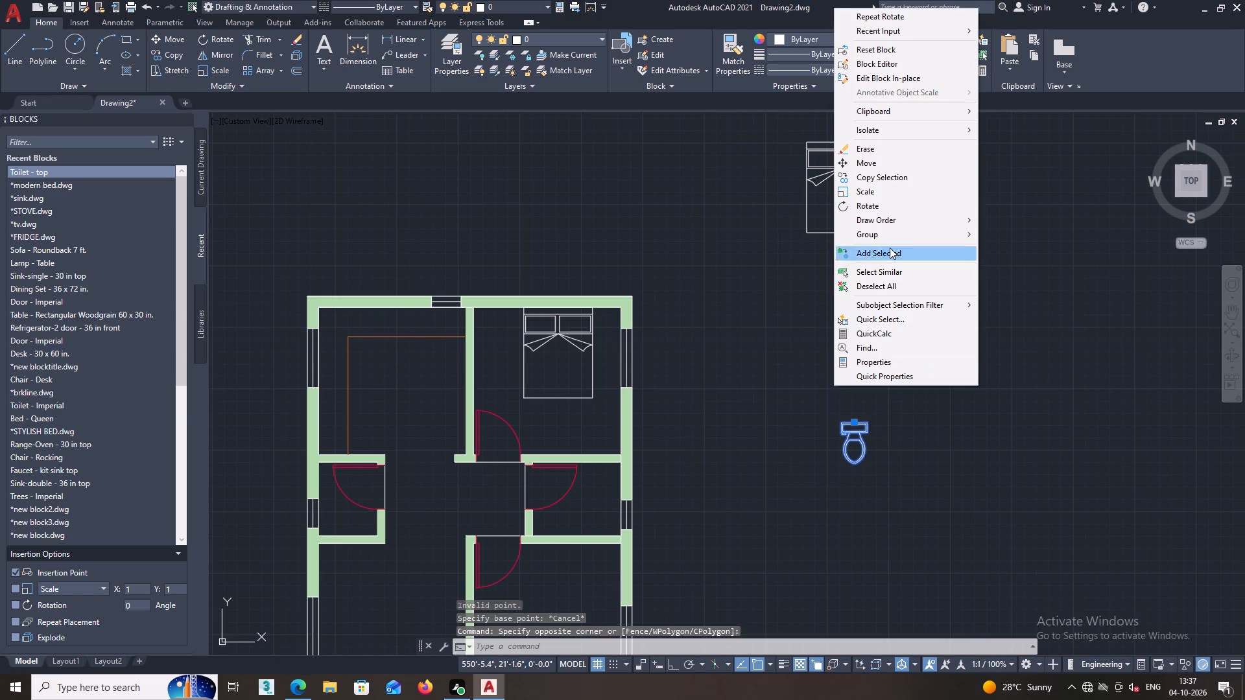
left_click(875, 211)
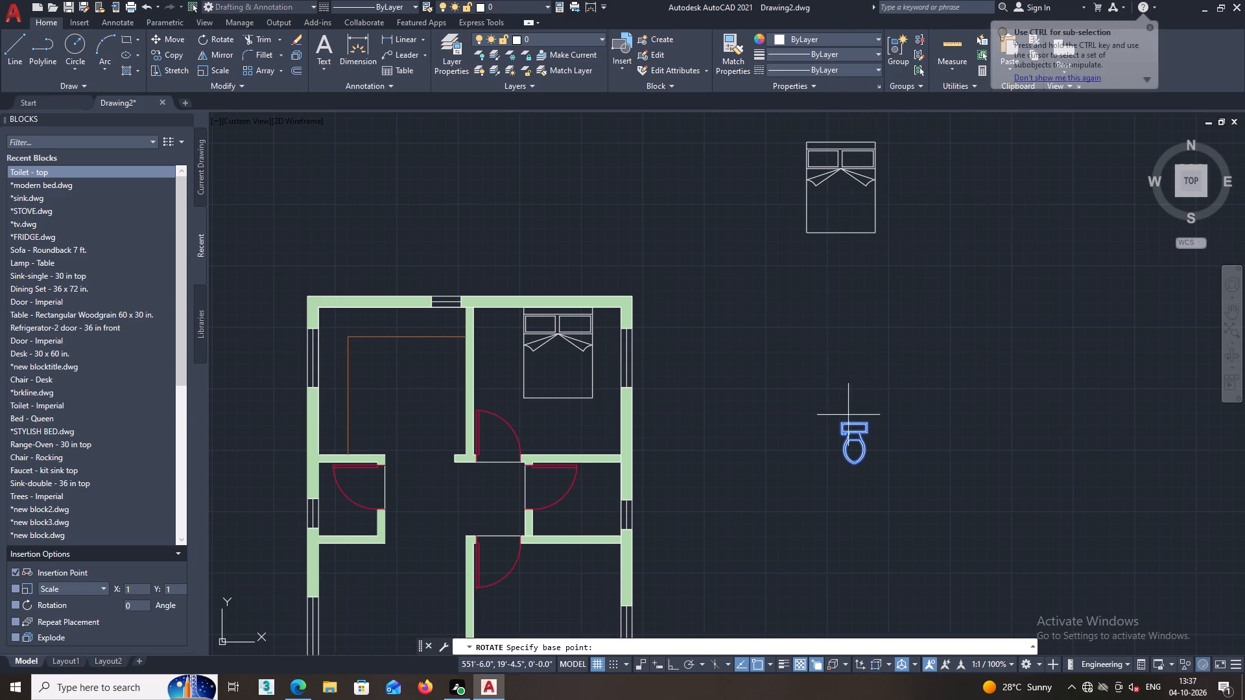
left_click(855, 427)
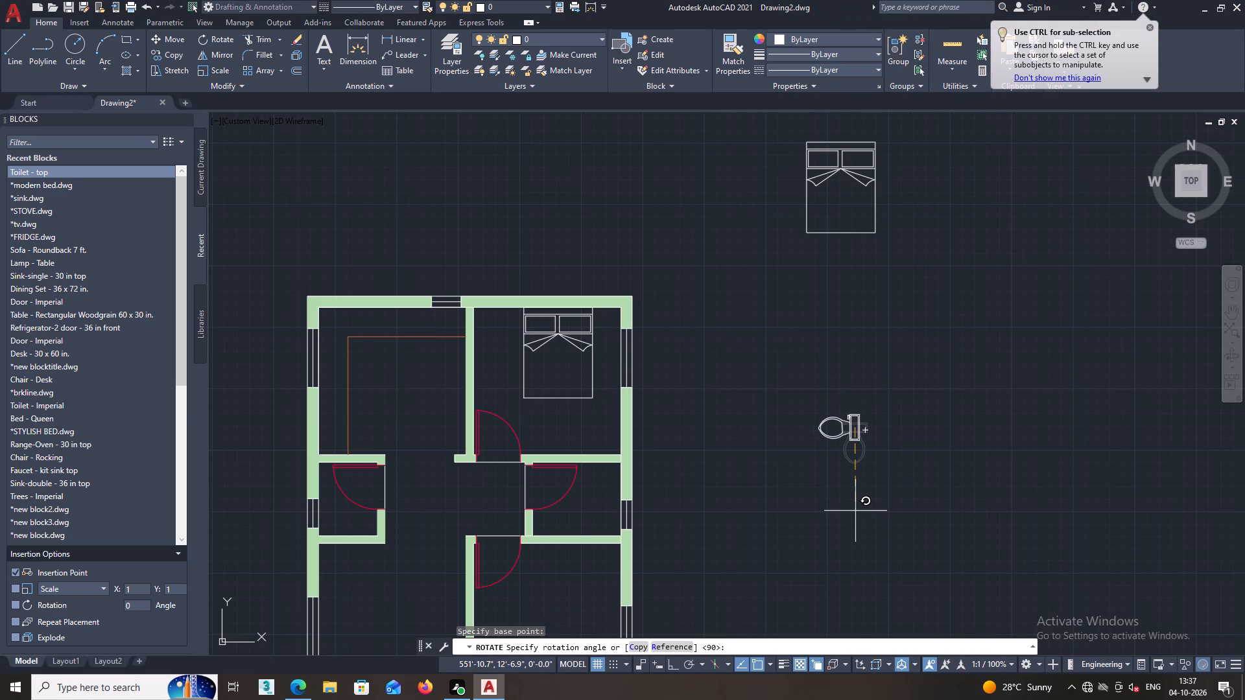
key("F8")
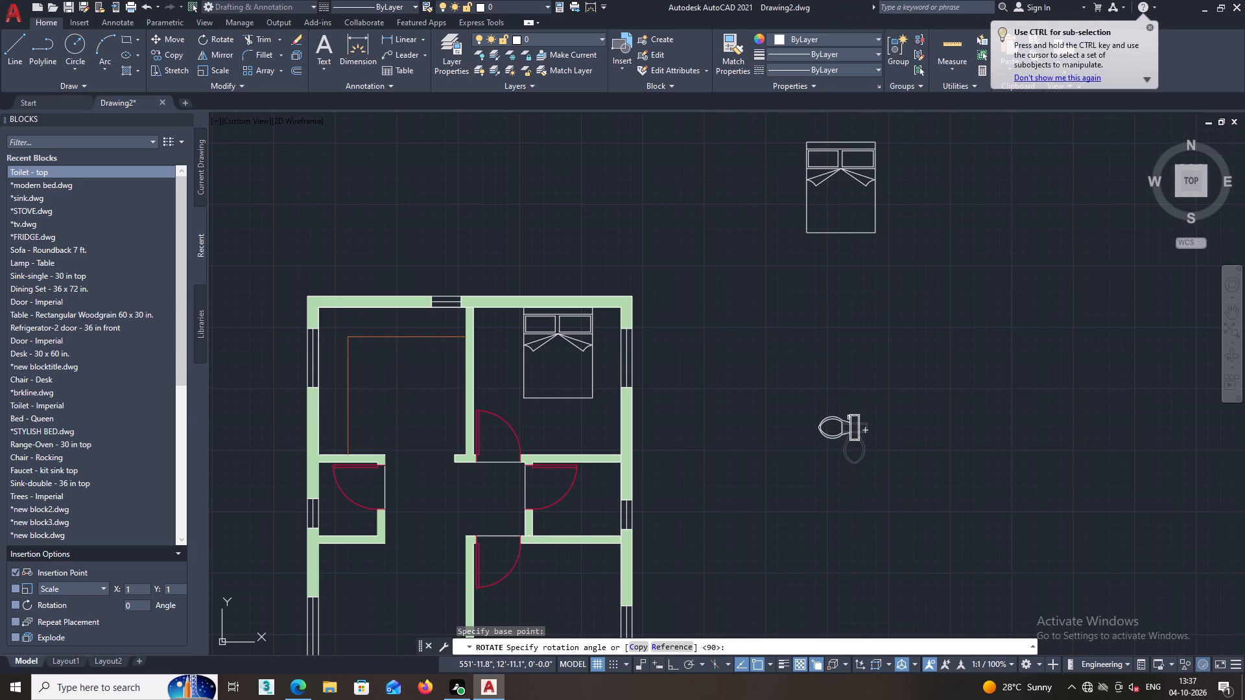
left_click(870, 513)
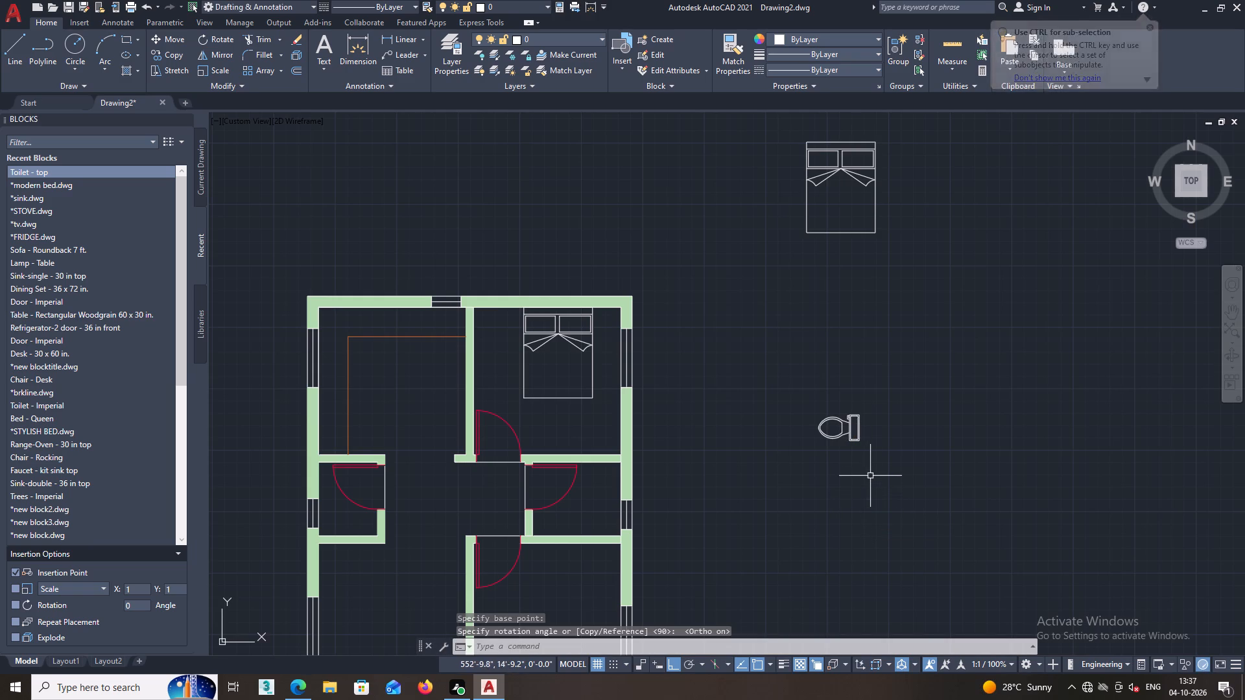
Copy the rotated toilet into the small east bathroom, its tank back against the east wall at the window's north corner.
scroll(873, 438, "up", 1)
left_click(864, 472)
left_click(825, 355)
right_click(853, 322)
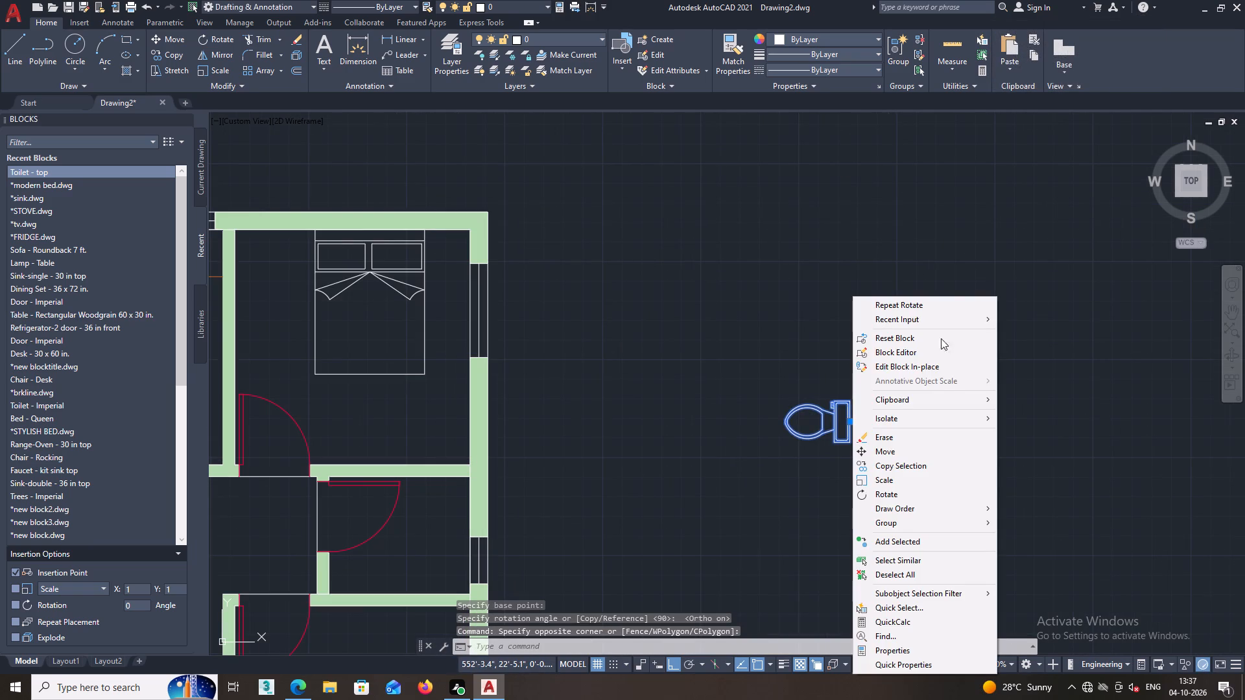
left_click(899, 463)
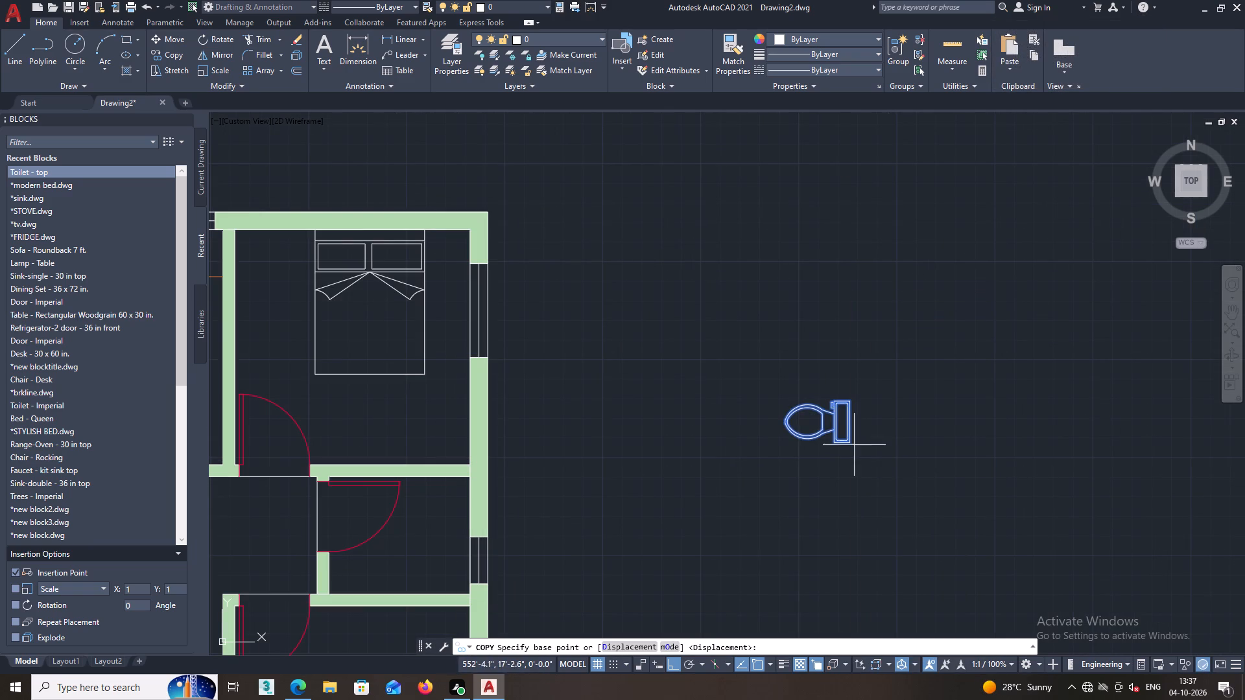
left_click(851, 423)
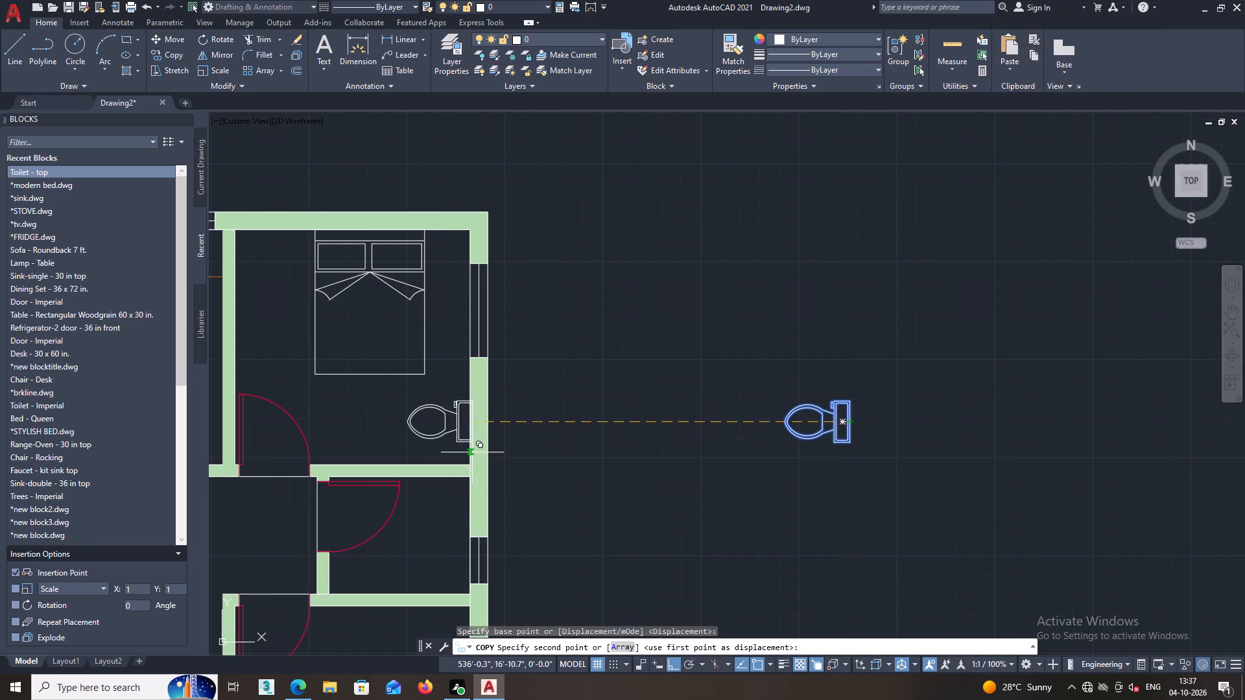
key("F8")
middle_click_drag(494, 505, 547, 428)
middle_click_drag(527, 471, 544, 452)
scroll(541, 470, "up", 1)
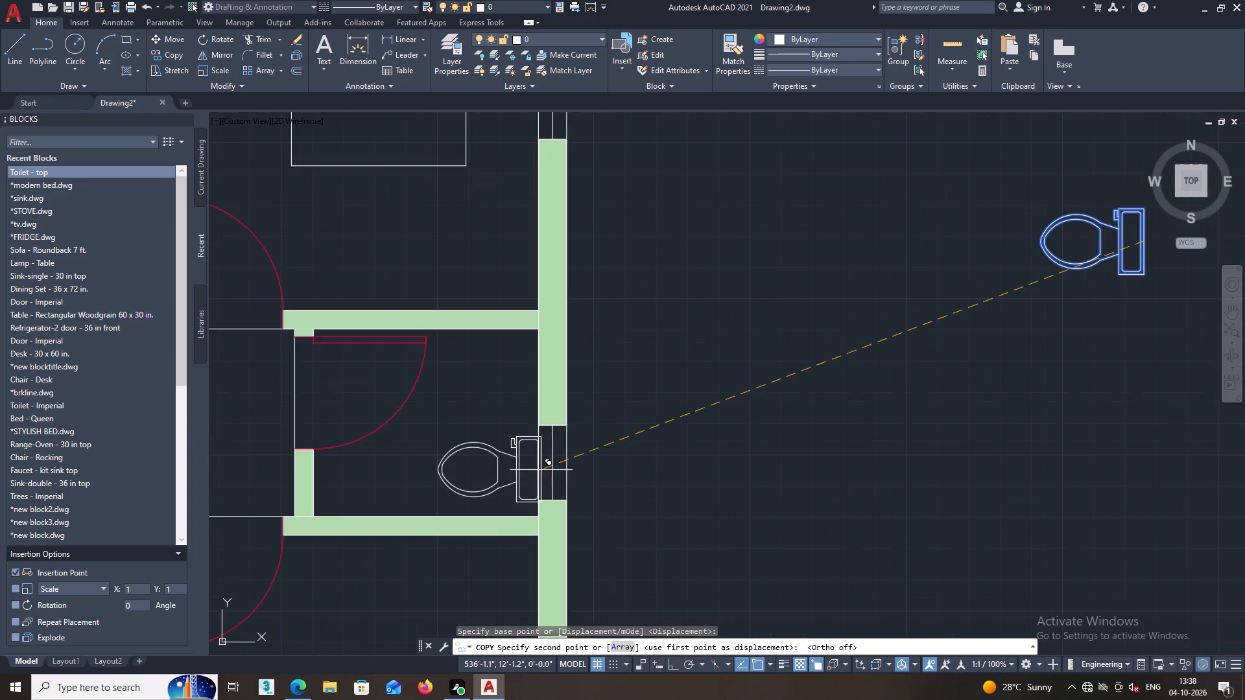
scroll(530, 446, "up", 1)
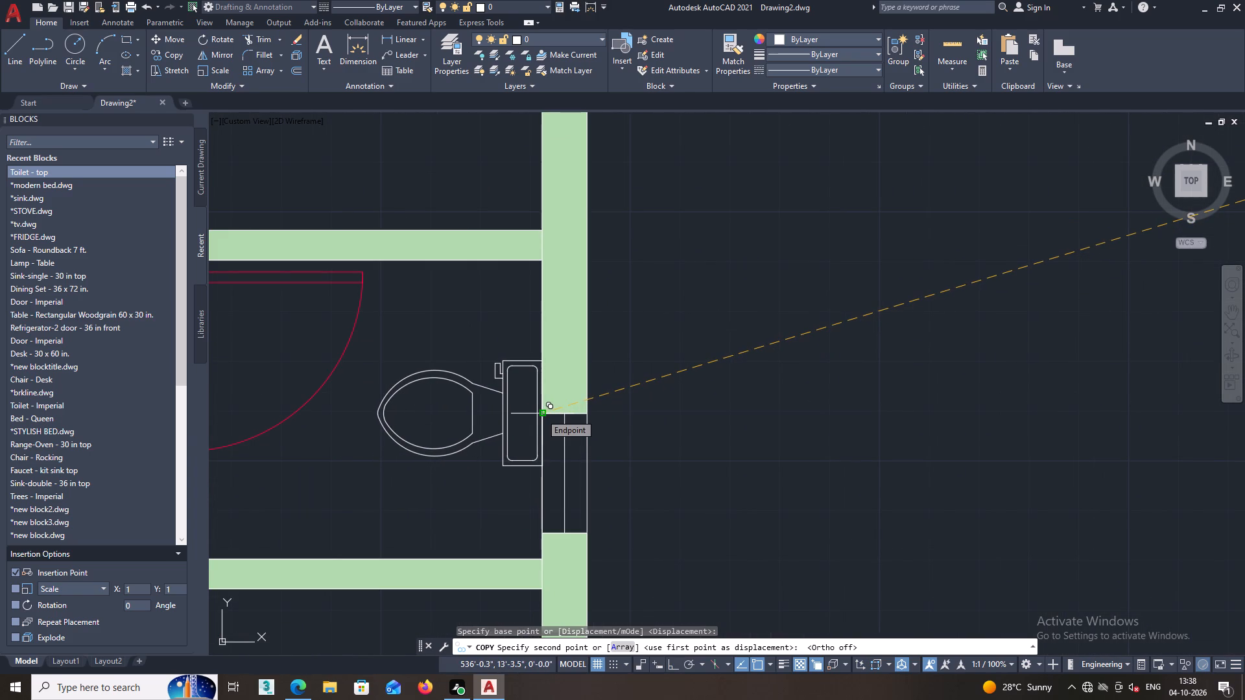
left_click(540, 415)
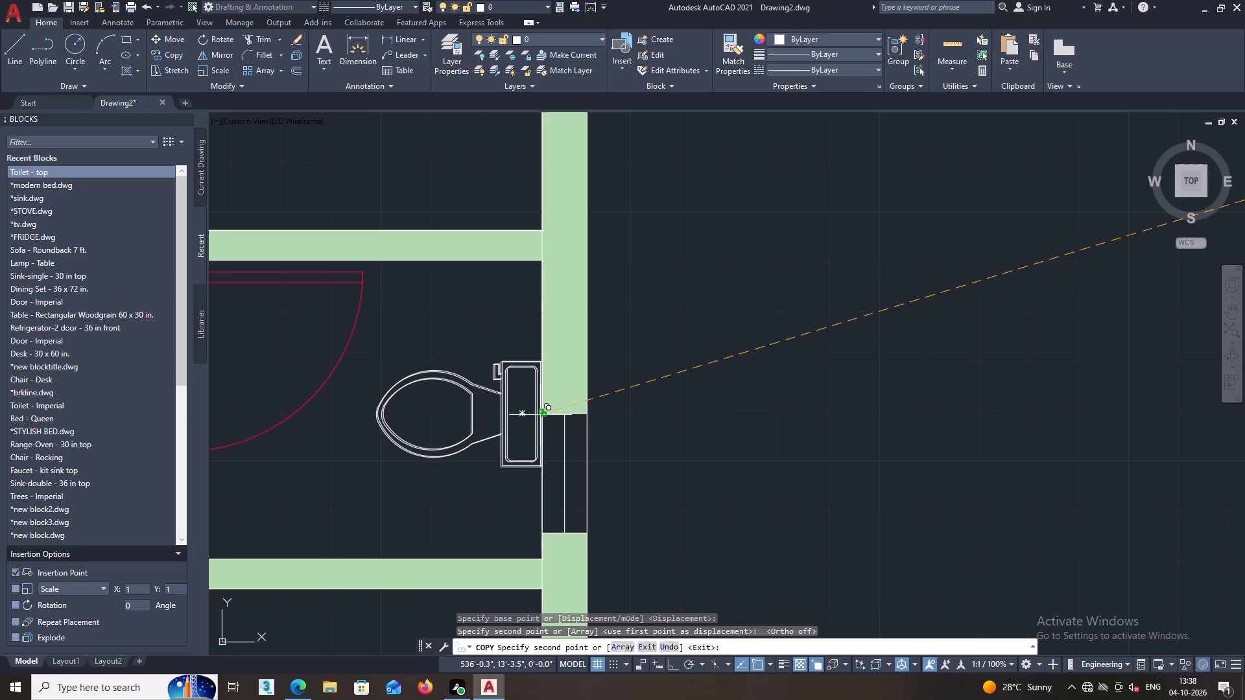
key("space")
scroll(615, 465, "down", 1)
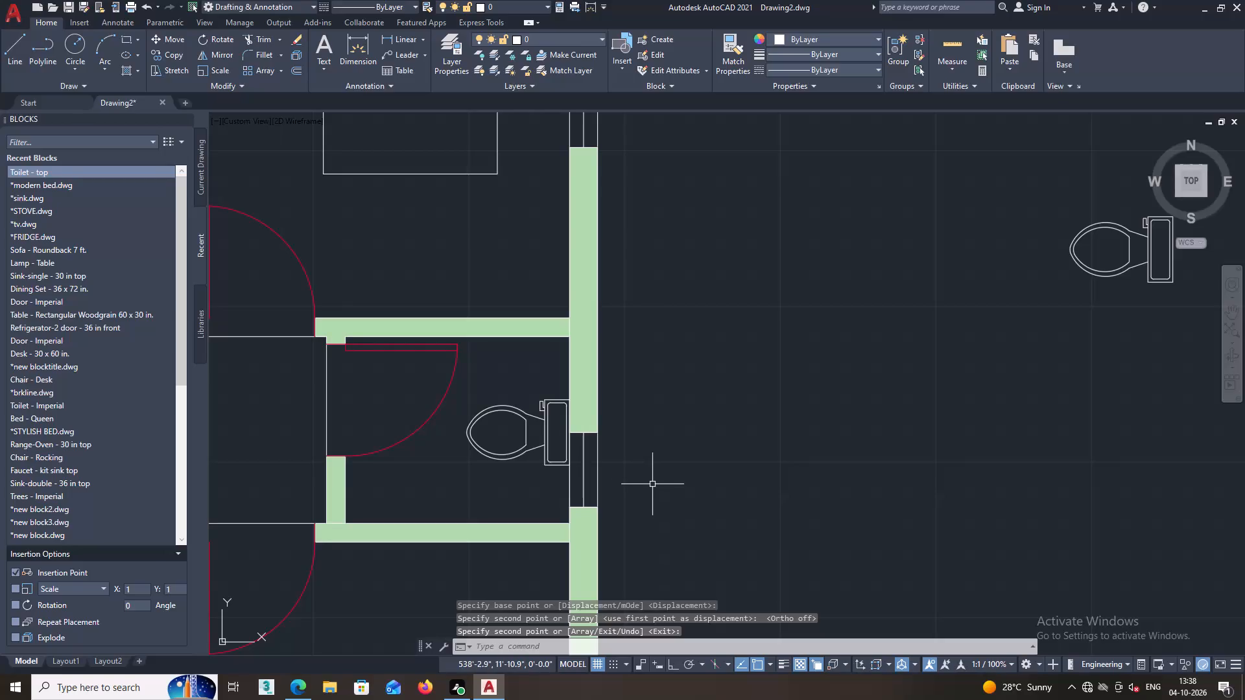
middle_click_drag(656, 480, 688, 432)
middle_click_drag(663, 433, 678, 406)
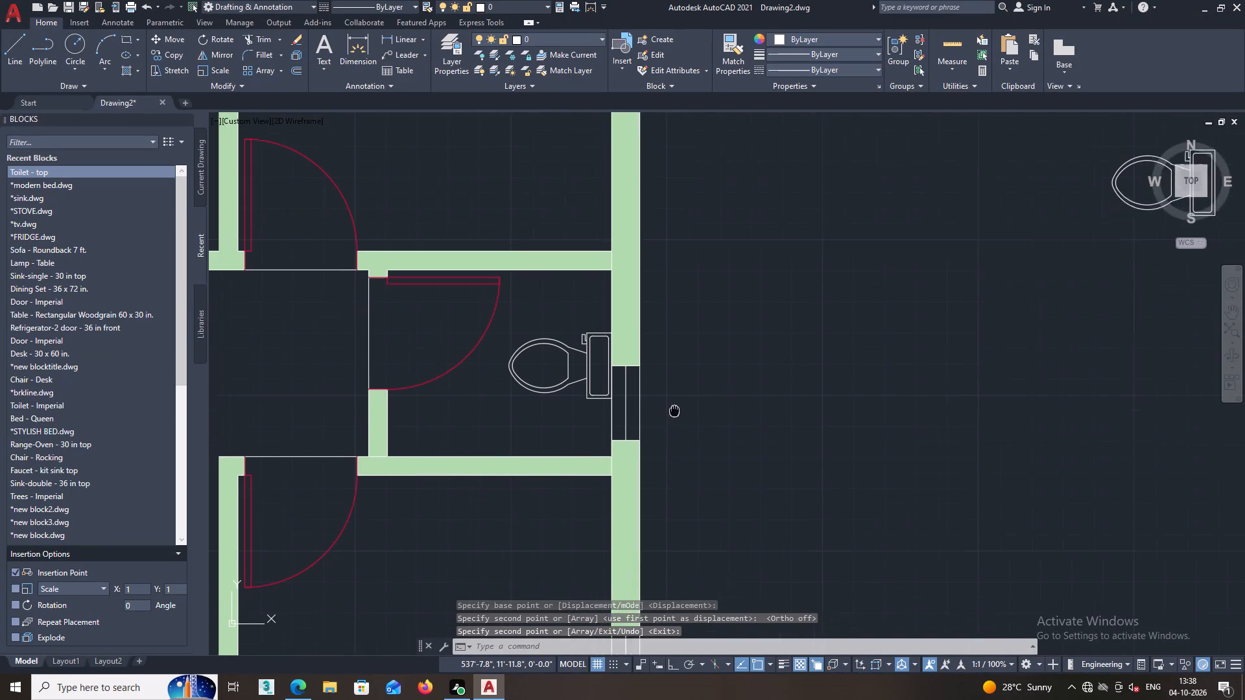
Draw a small circle with a radius of about 1.6" in the southeast corner of the small east bathroom, south of the toilet.
middle_click_drag(678, 406, 679, 403)
scroll(639, 408, "down", 1)
middle_click_drag(615, 415, 635, 395)
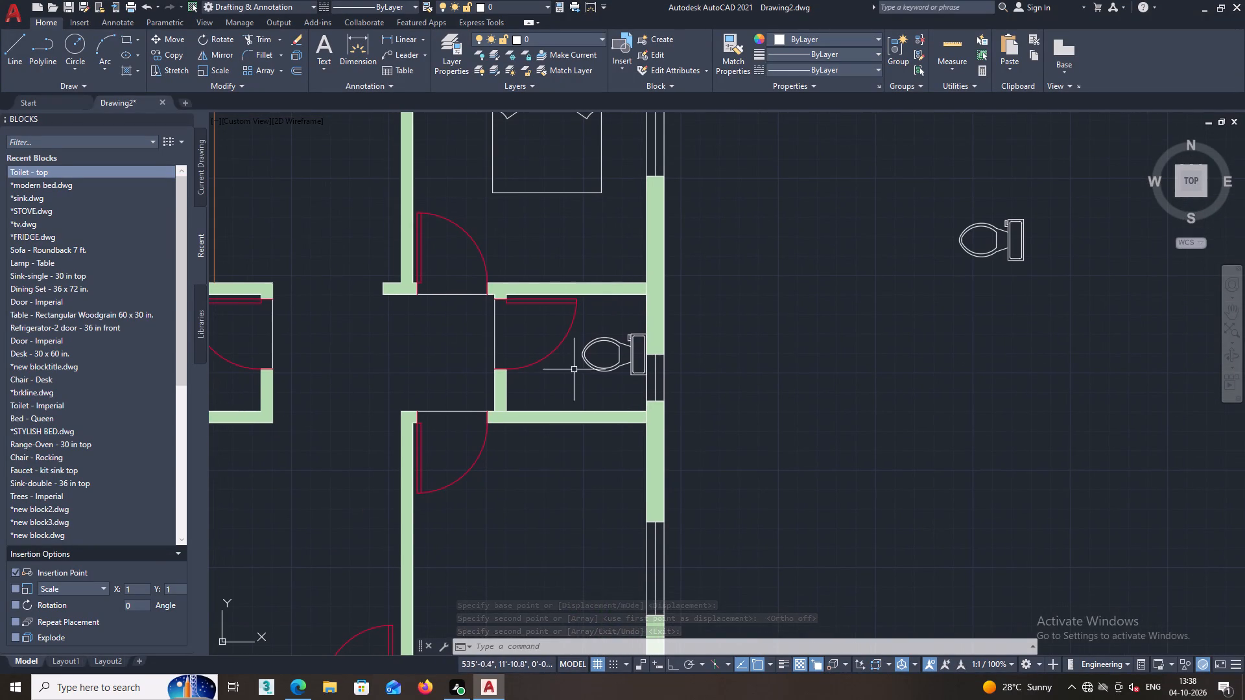
left_click(76, 42)
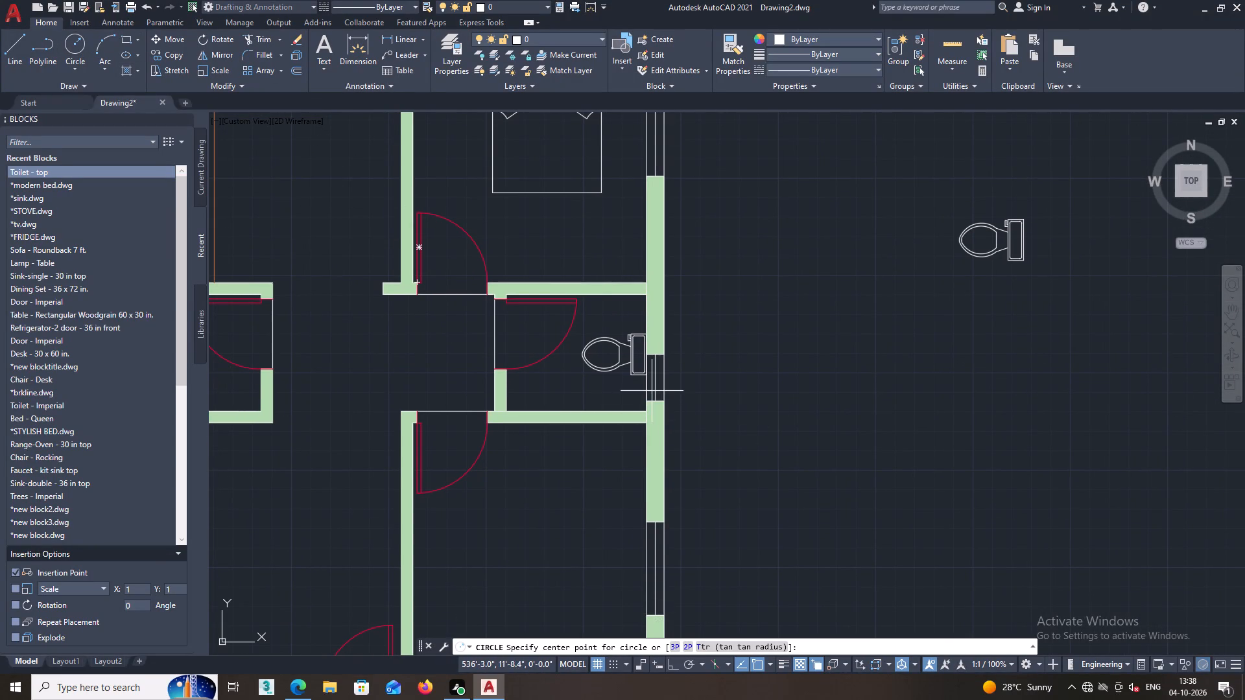
scroll(644, 357, "up", 1)
middle_click_drag(639, 412, 652, 340)
scroll(652, 340, "up", 2)
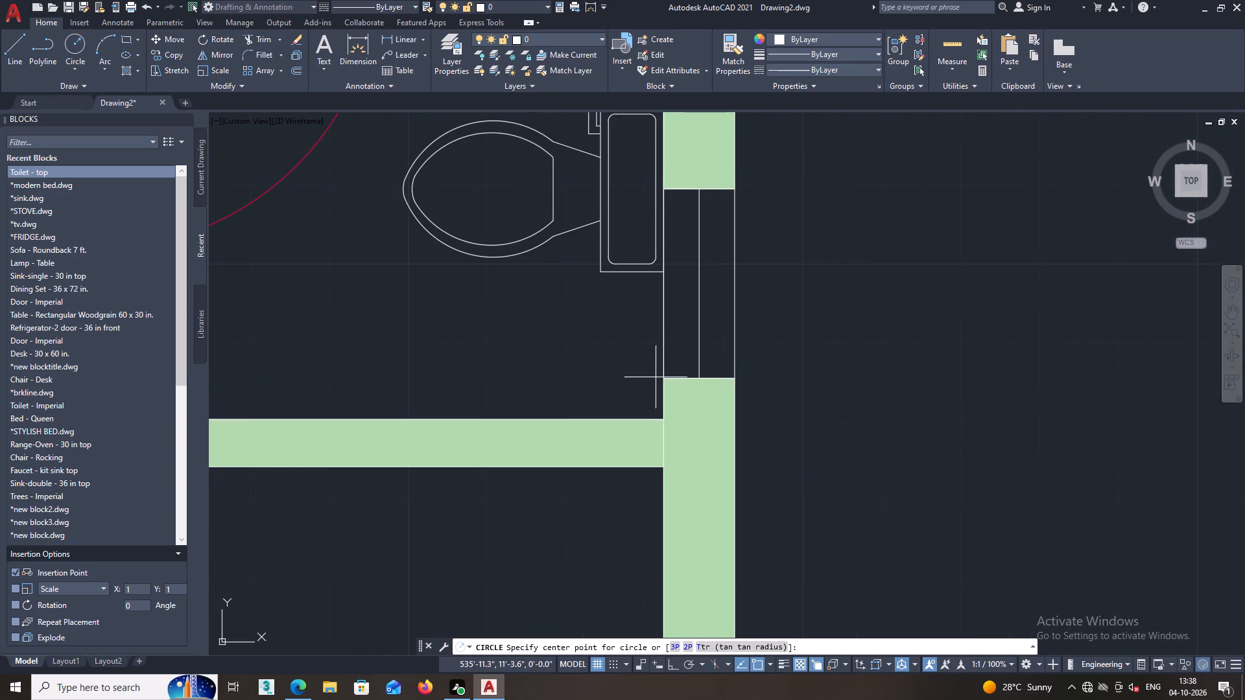
middle_click_drag(656, 379, 659, 345)
scroll(664, 367, "up", 1)
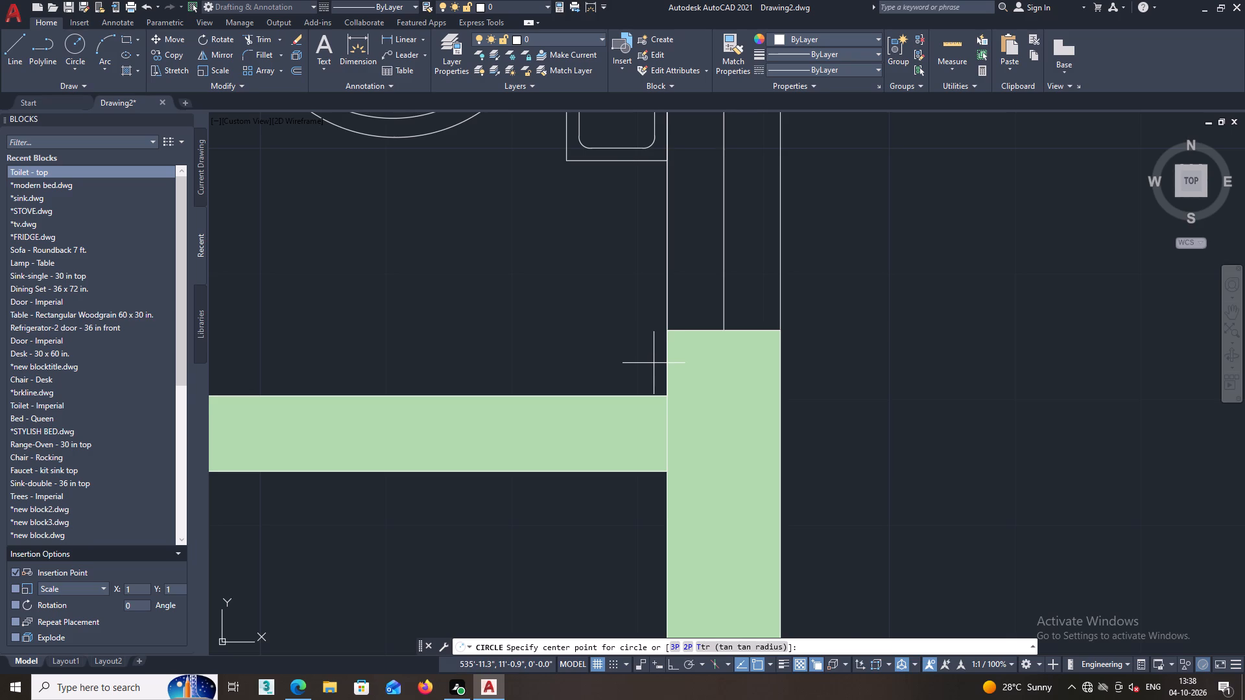
scroll(654, 363, "up", 1)
scroll(653, 362, "down", 2)
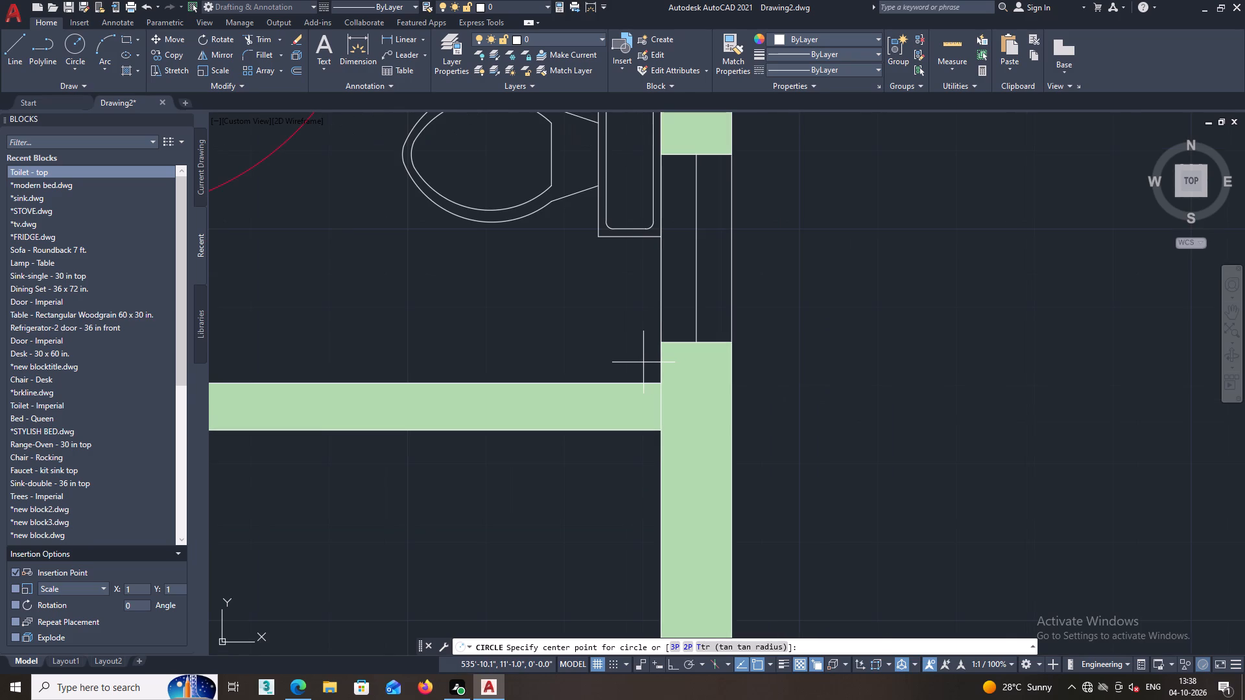
left_click(643, 362)
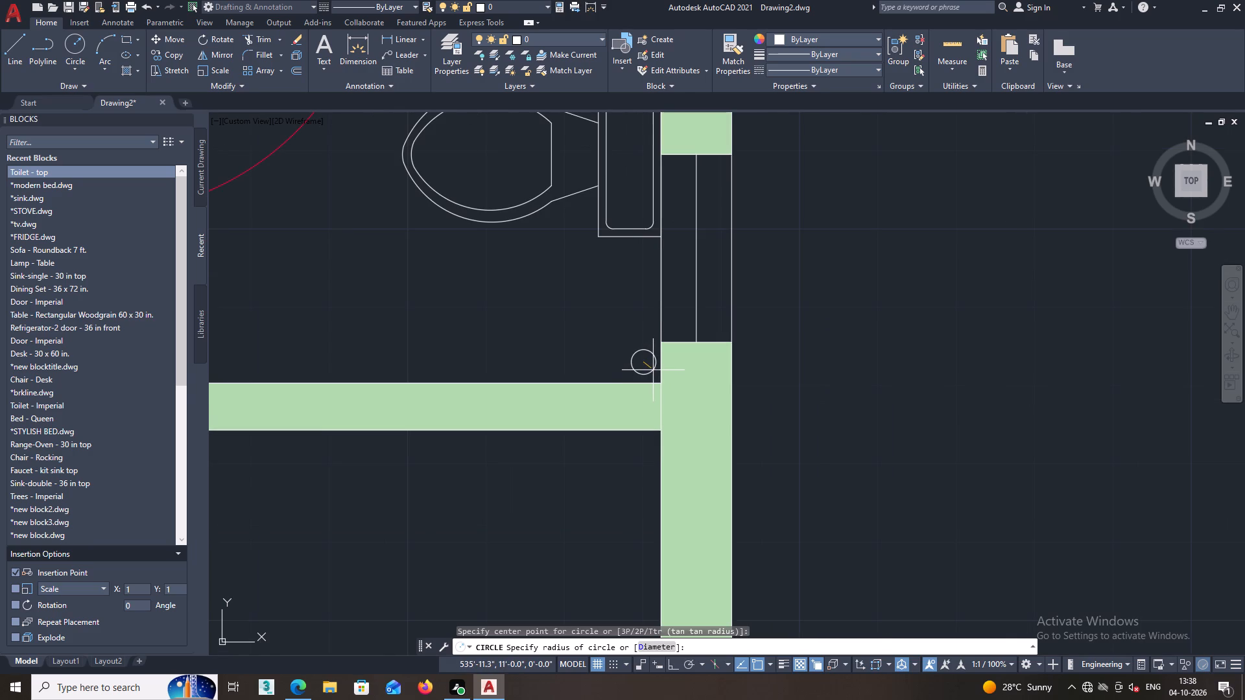
left_click(653, 370)
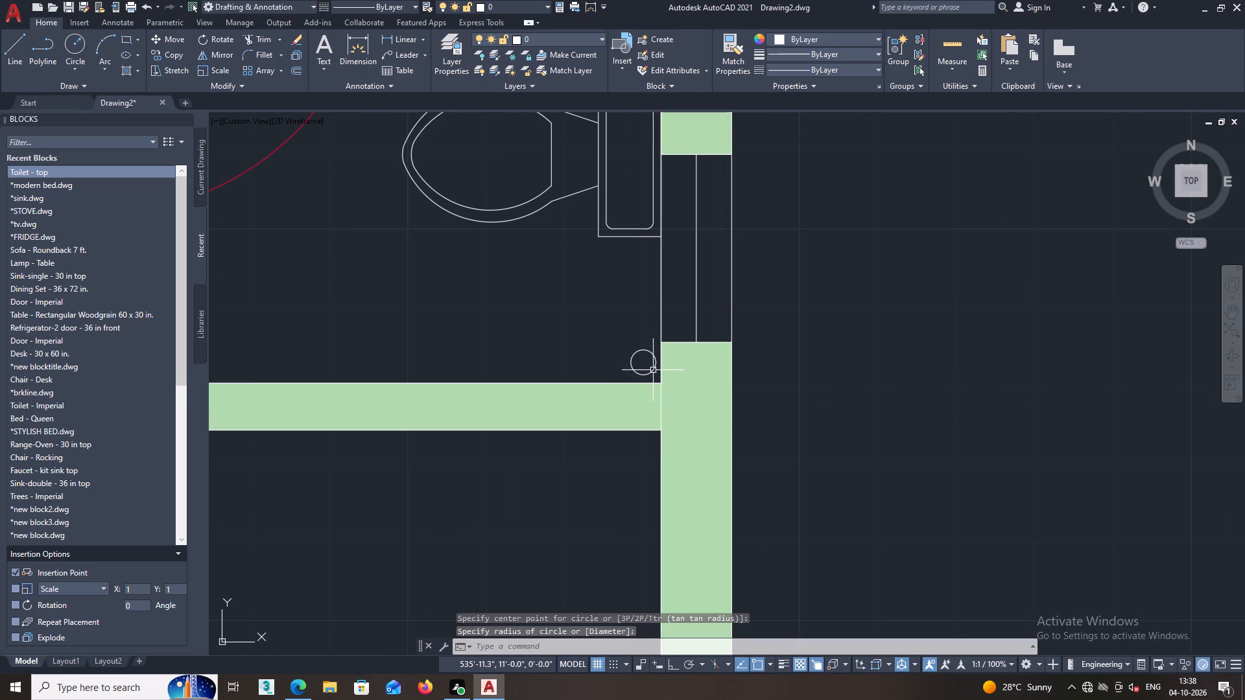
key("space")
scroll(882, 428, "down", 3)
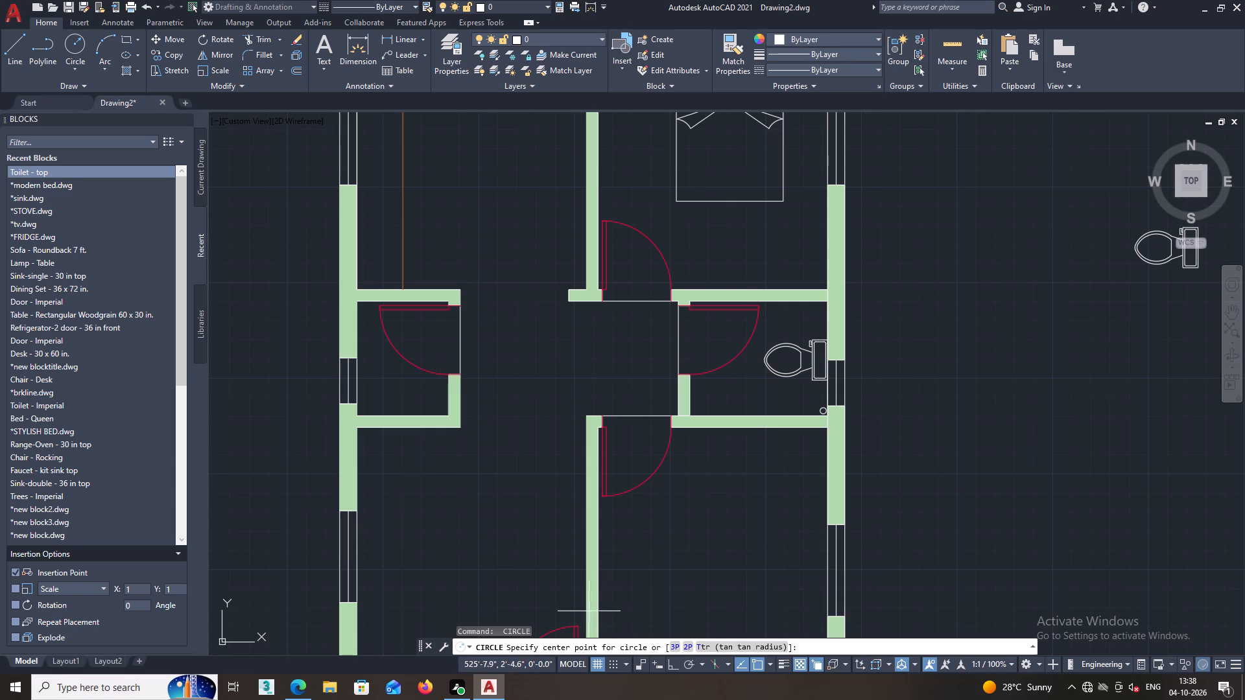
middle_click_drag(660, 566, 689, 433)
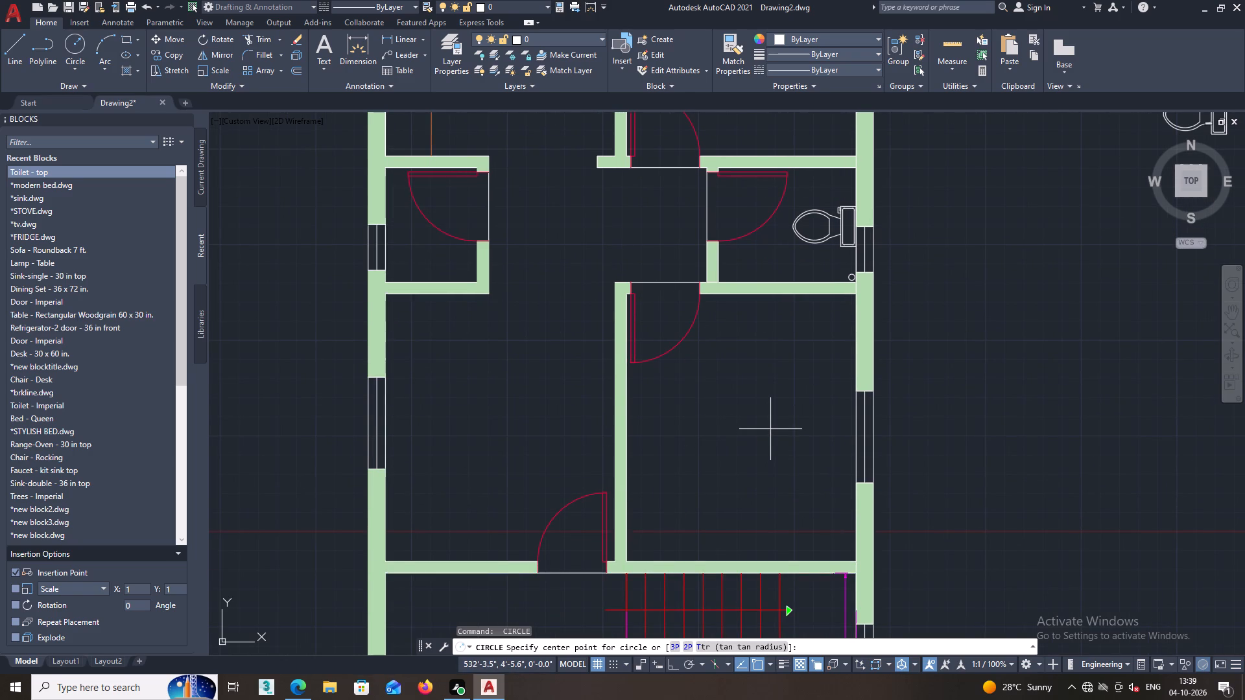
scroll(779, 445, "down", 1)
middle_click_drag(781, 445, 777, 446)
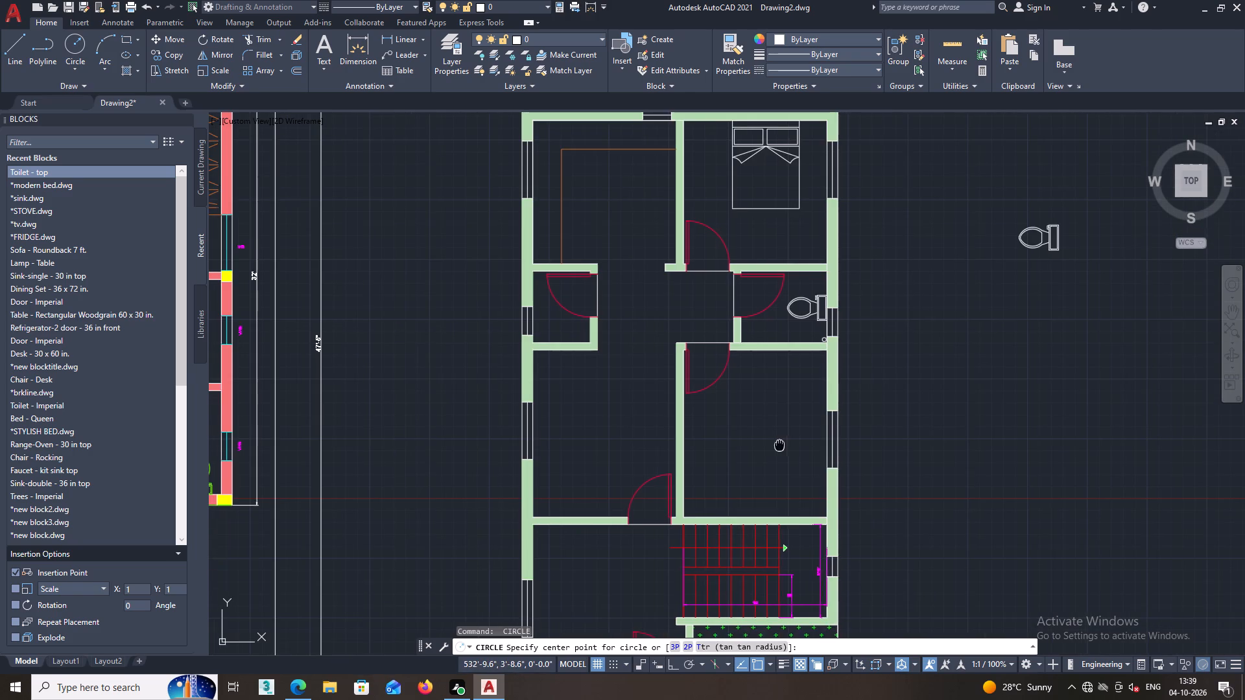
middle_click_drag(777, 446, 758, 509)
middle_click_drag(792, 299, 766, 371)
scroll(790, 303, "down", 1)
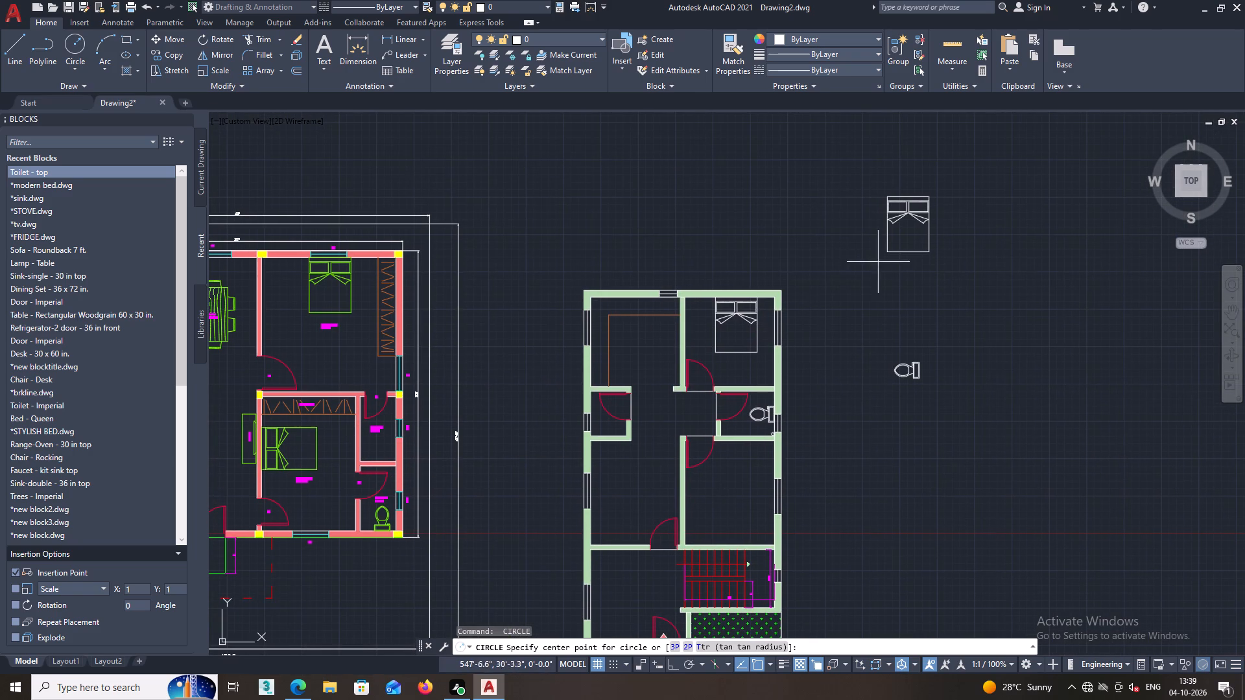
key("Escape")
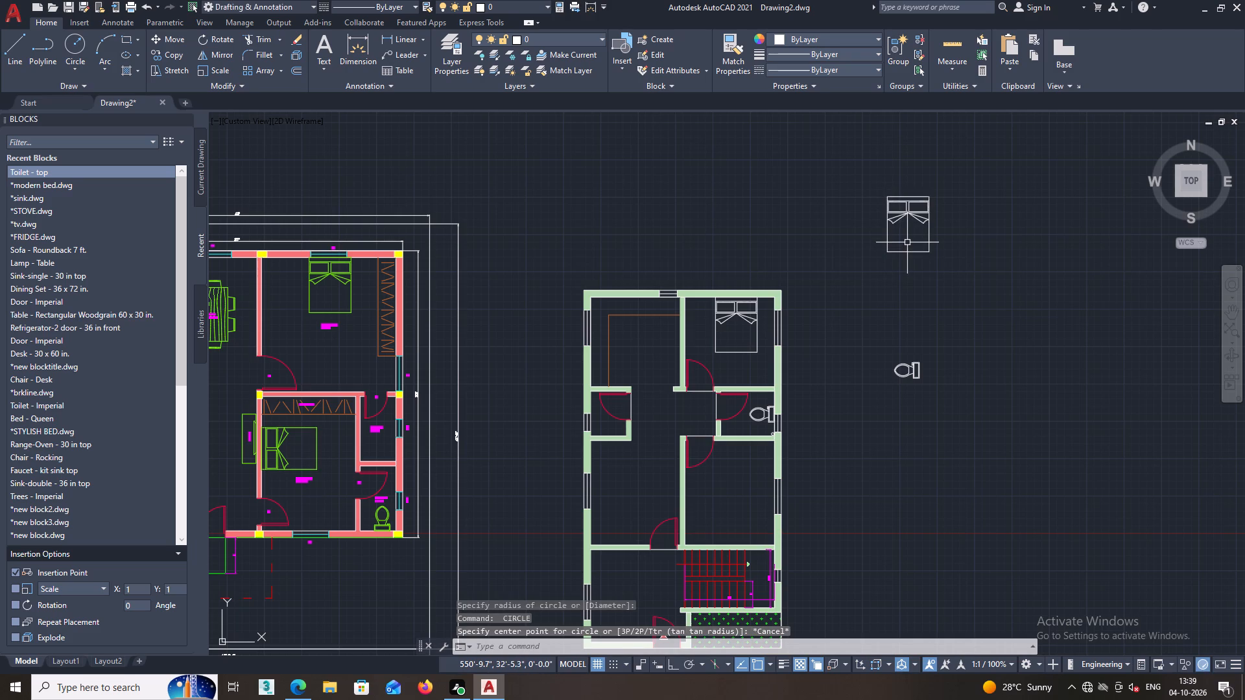
Rotate the loose modern bed 90° clockwise about the middle of its headboard so that the headboard faces east.
left_click(907, 208)
right_click(934, 191)
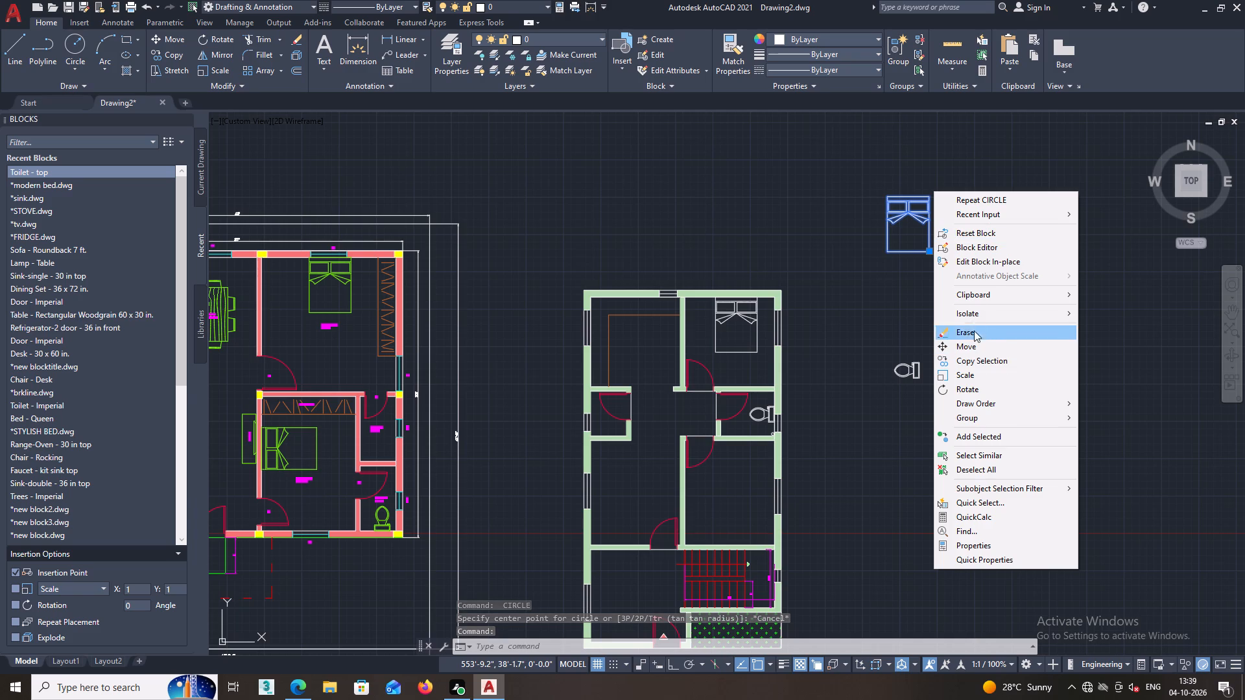
left_click(978, 392)
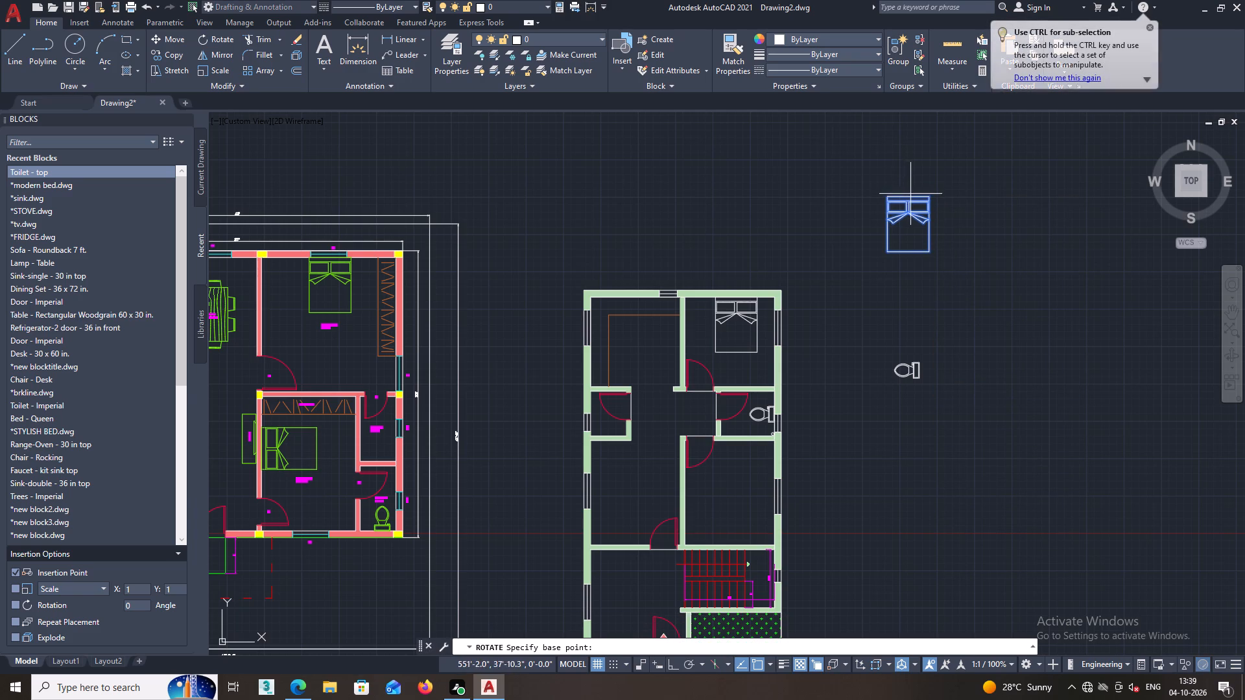
left_click(909, 196)
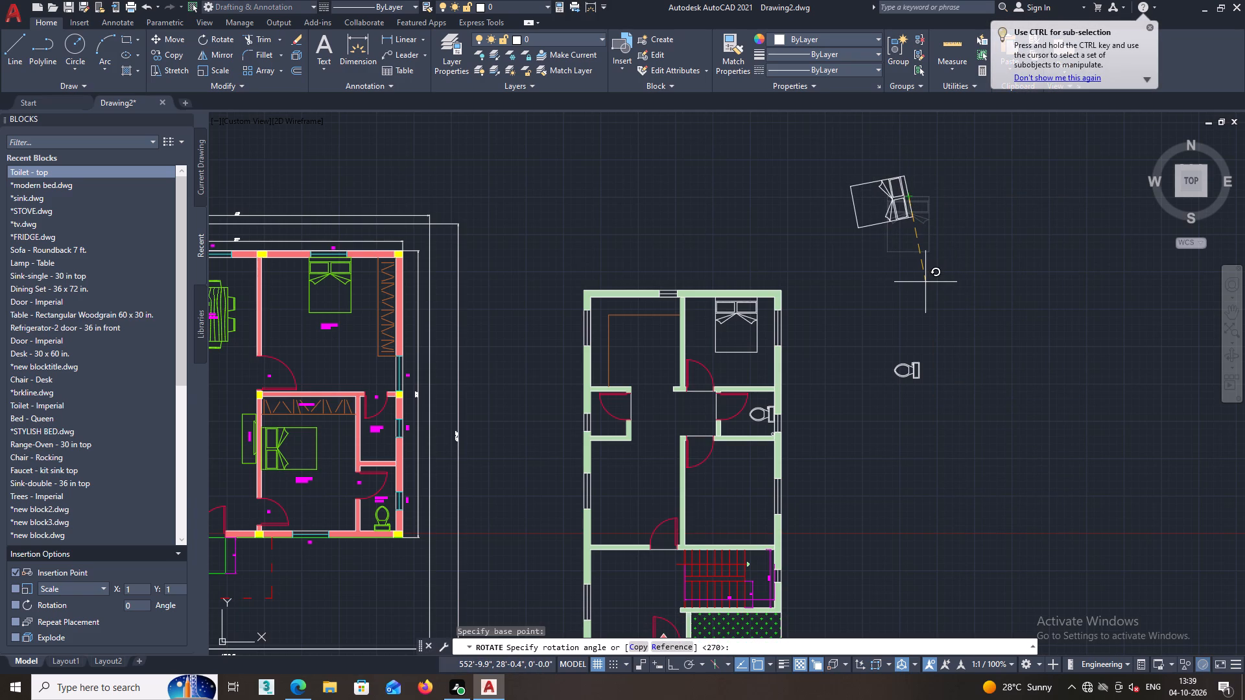
key("F8")
left_click(923, 294)
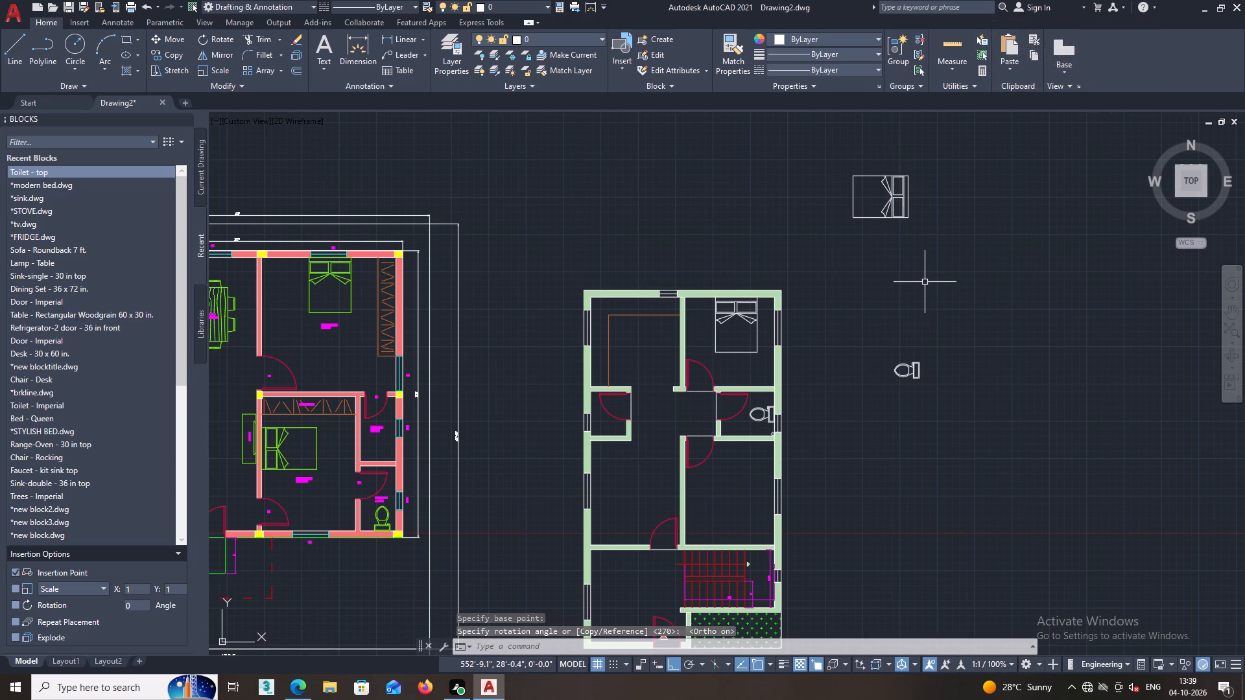
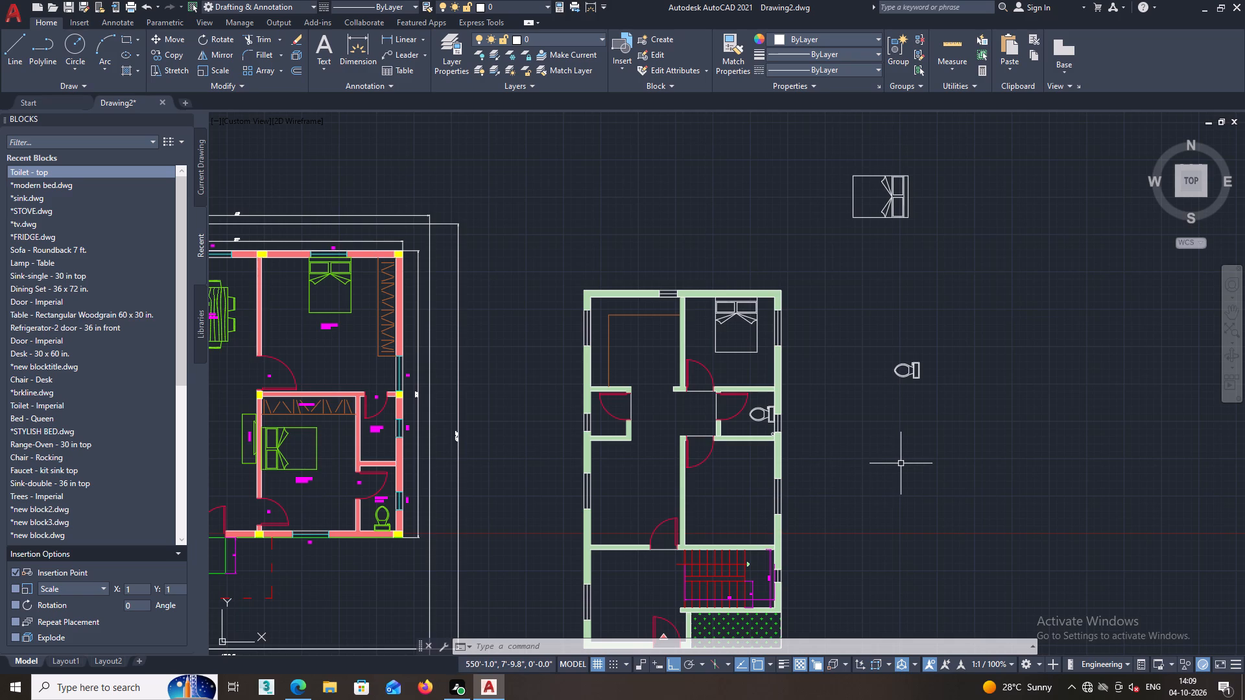
Erase the leftover loose toilet lying outside the plan, east of the small bathroom.
scroll(940, 395, "up", 1)
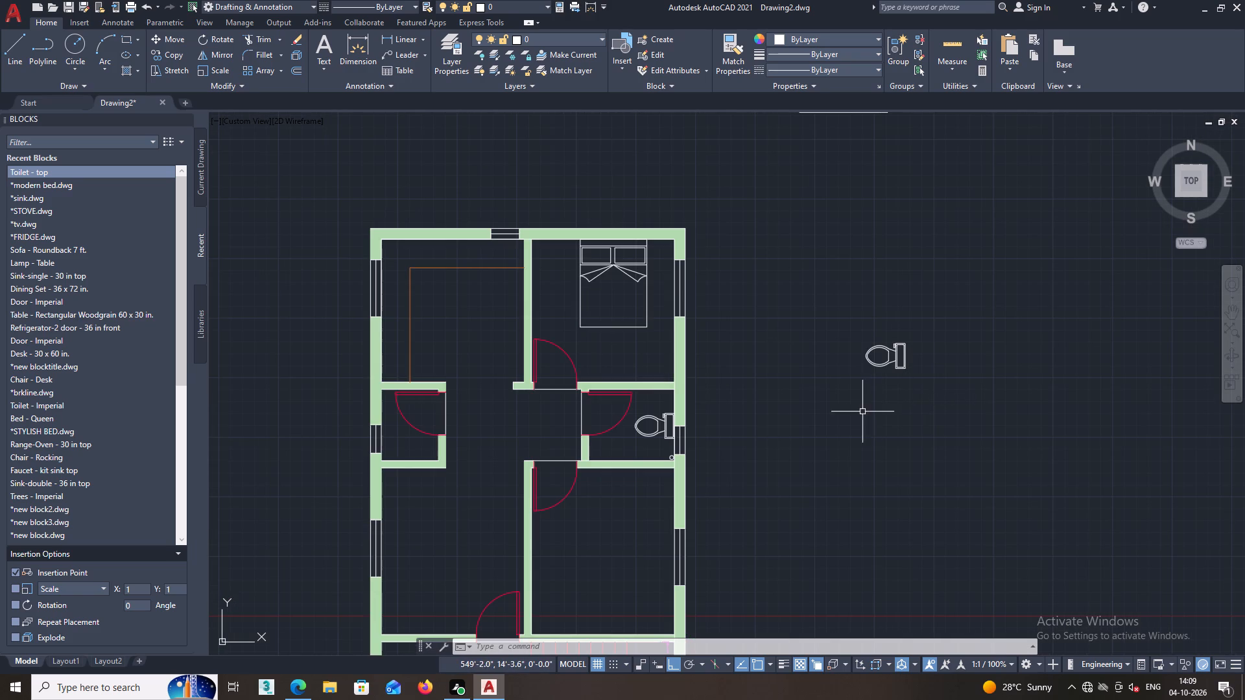
scroll(855, 412, "up", 1)
scroll(918, 382, "down", 3)
middle_click_drag(919, 384, 882, 441)
scroll(884, 447, "up", 2)
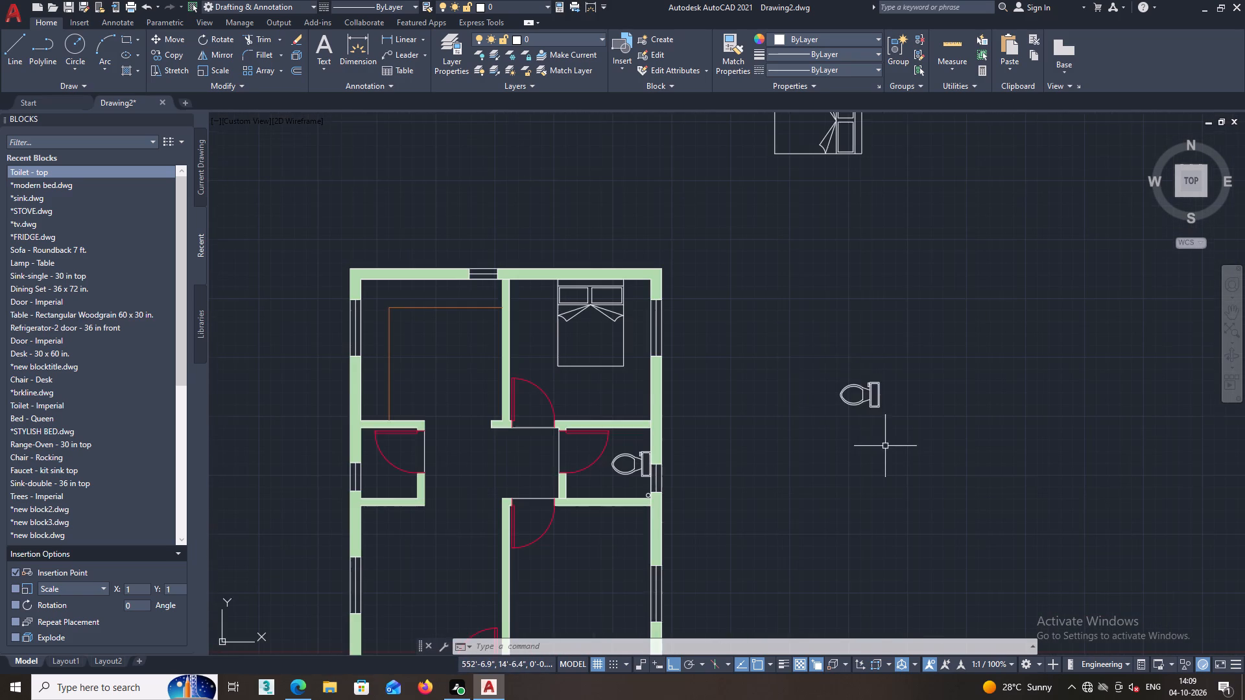
left_click_drag(885, 442, 884, 434)
left_click(774, 338)
key("Delete")
Move the loose bed by its headboard midpoint into the bedroom north of the staircase, headboard against the east wall's inner face at the window.
scroll(803, 344, "down", 2)
middle_click_drag(810, 344, 798, 397)
left_click(827, 344)
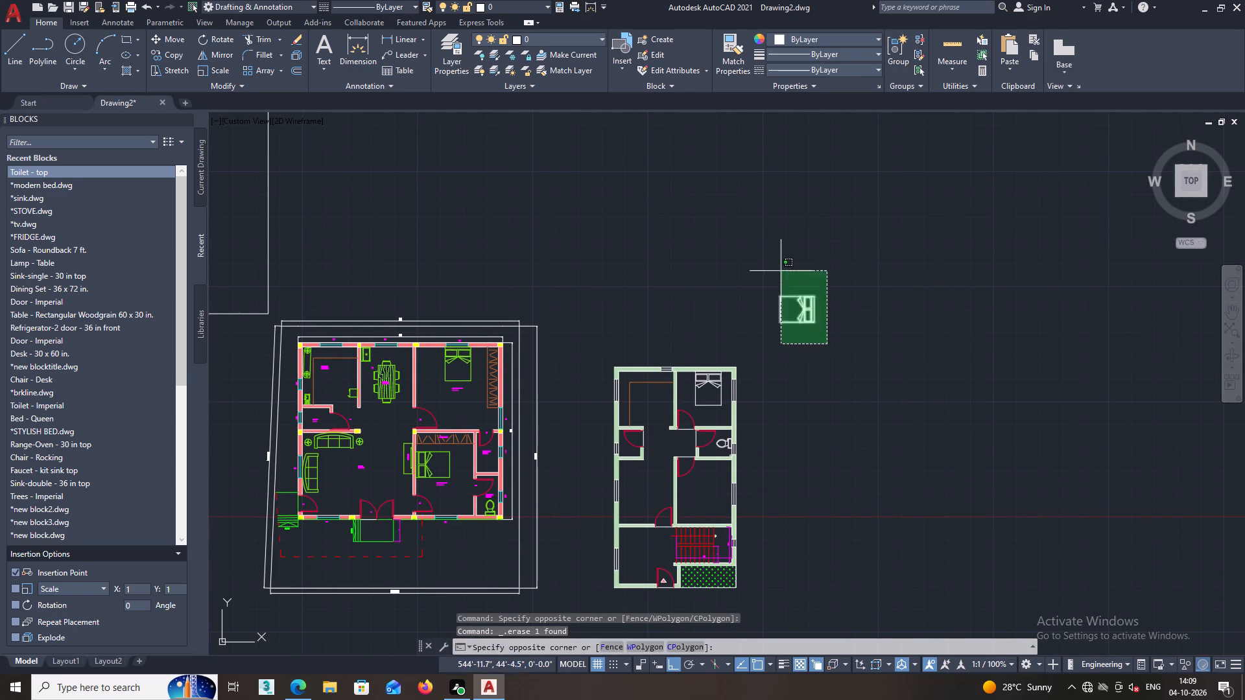
left_click(780, 270)
right_click(815, 273)
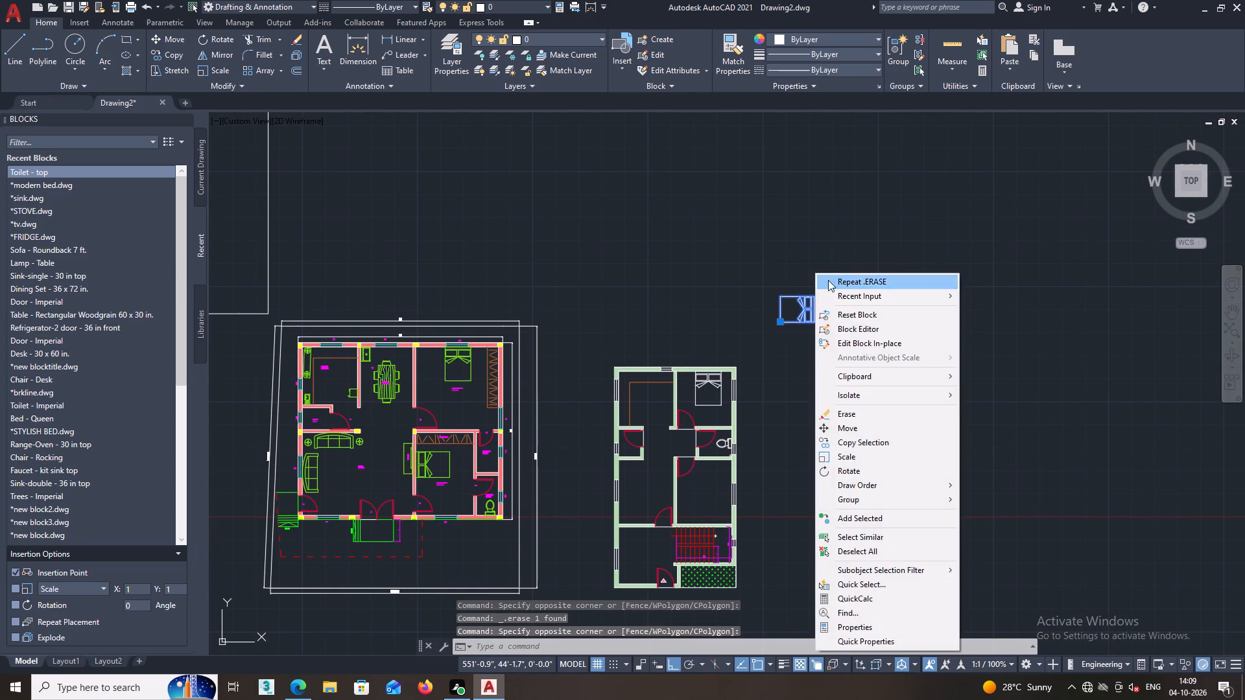
left_click(857, 426)
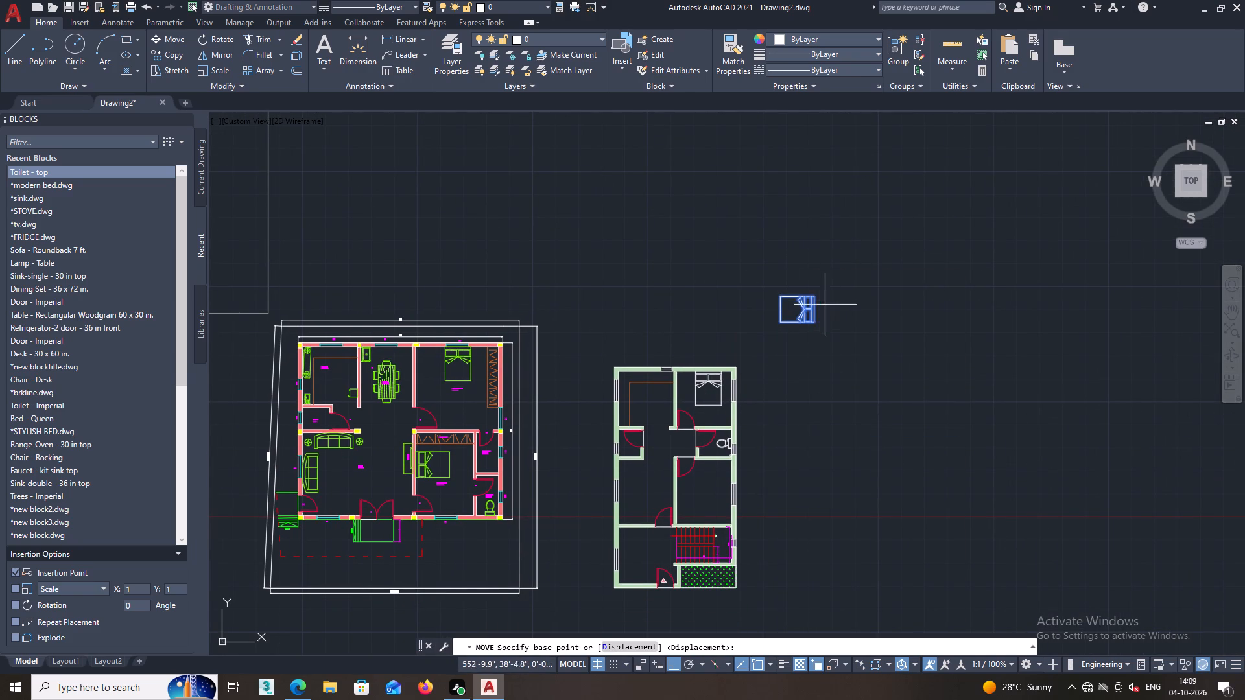
left_click(814, 309)
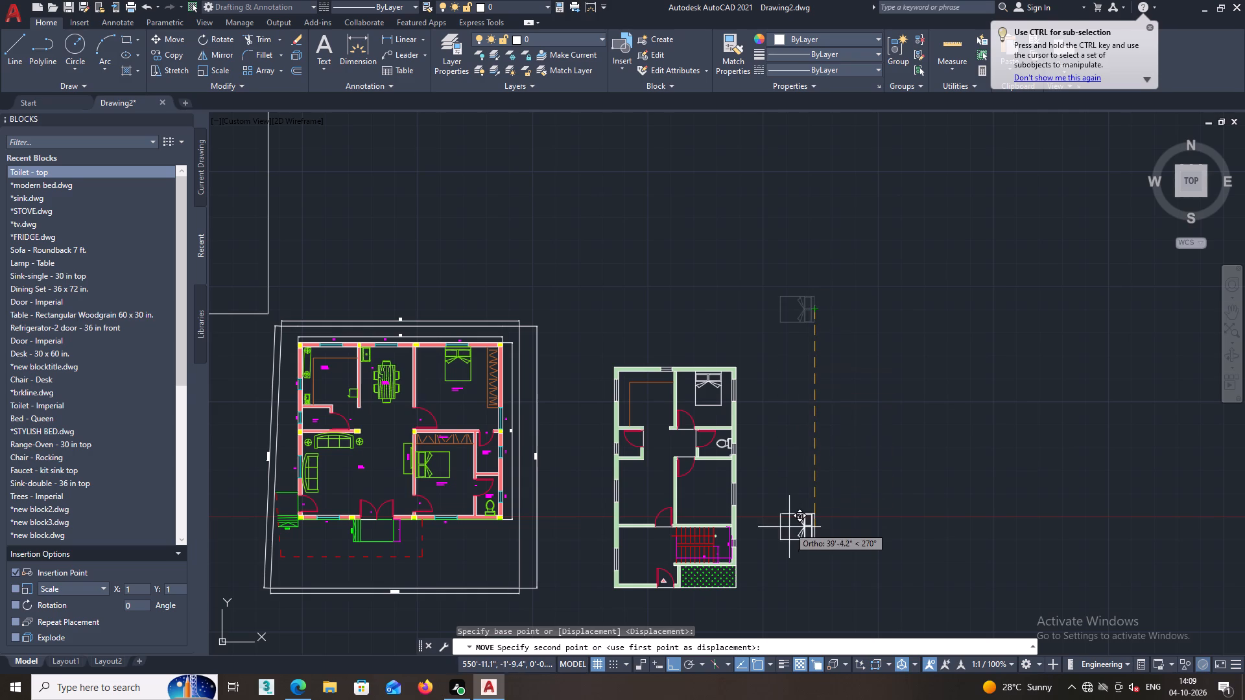
key("F8")
middle_click_drag(779, 534, 774, 513)
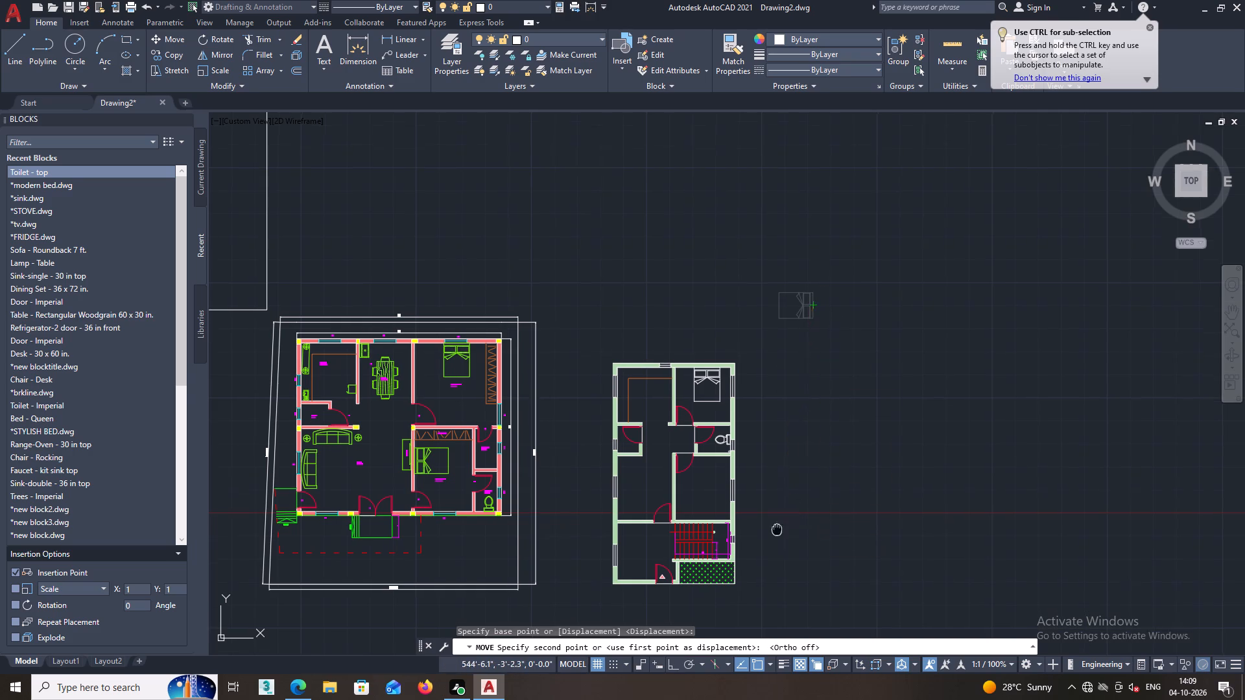
middle_click_drag(774, 513, 774, 475)
scroll(729, 460, "up", 2)
middle_click_drag(731, 459, 739, 541)
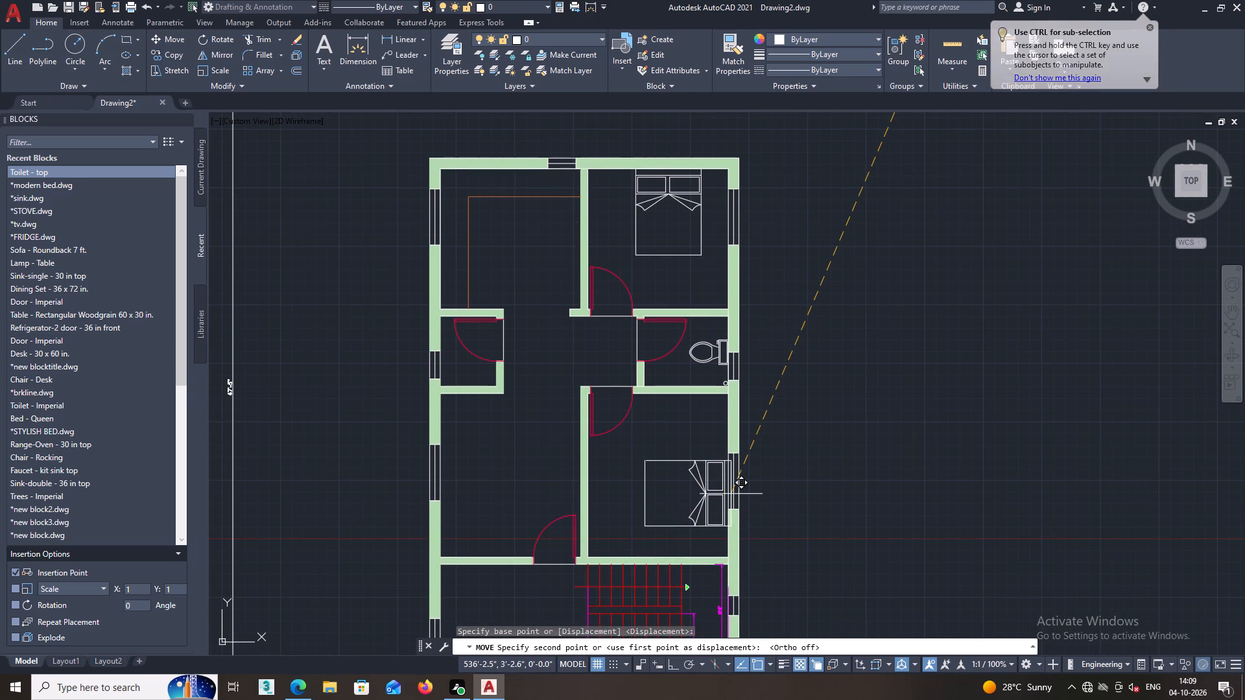
middle_click_drag(737, 475, 733, 504)
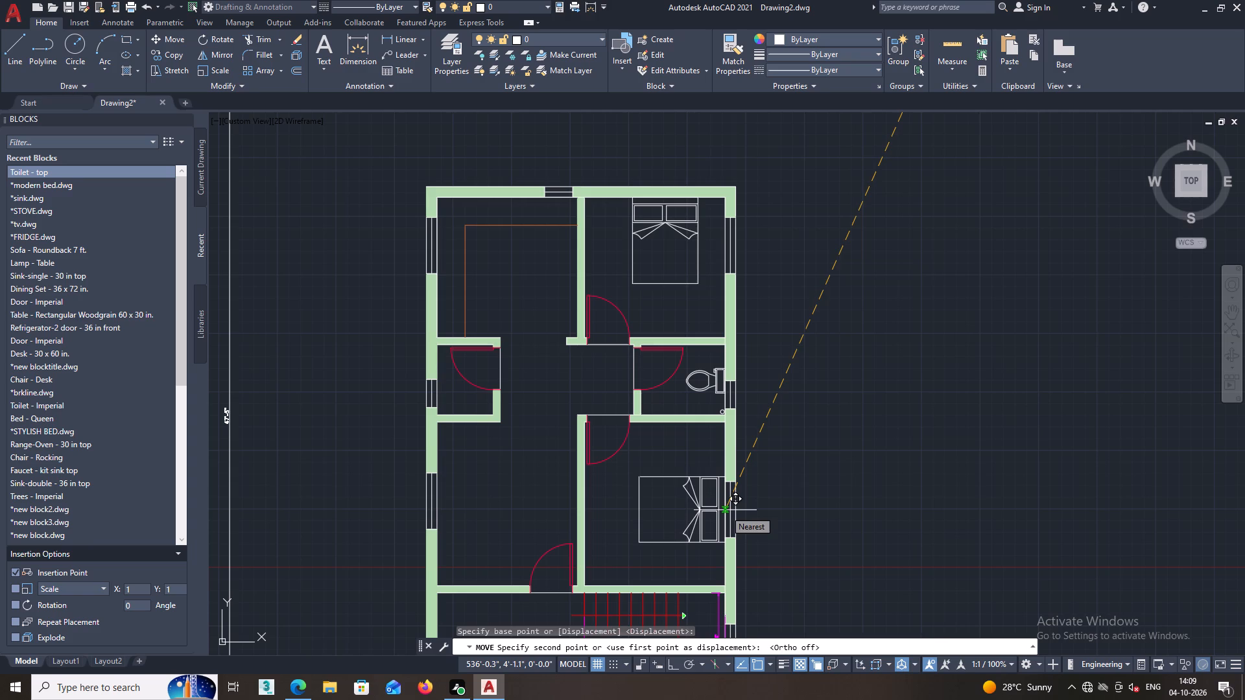
left_click(725, 510)
key("space")
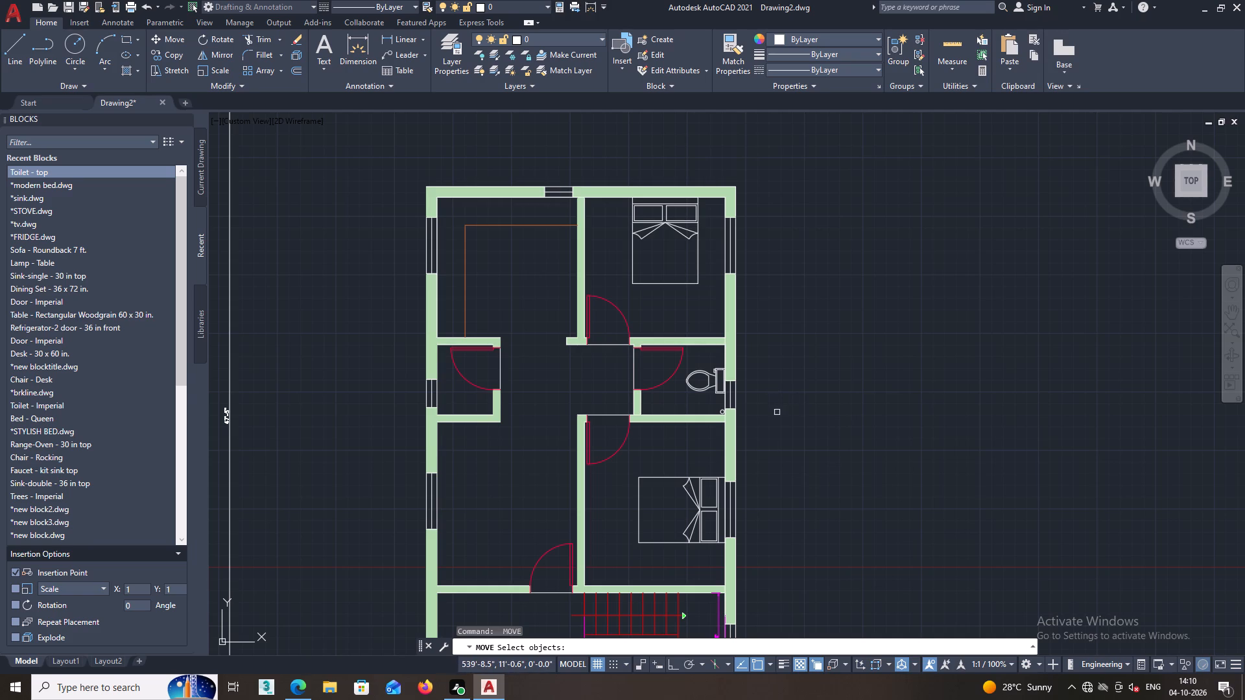
key("space")
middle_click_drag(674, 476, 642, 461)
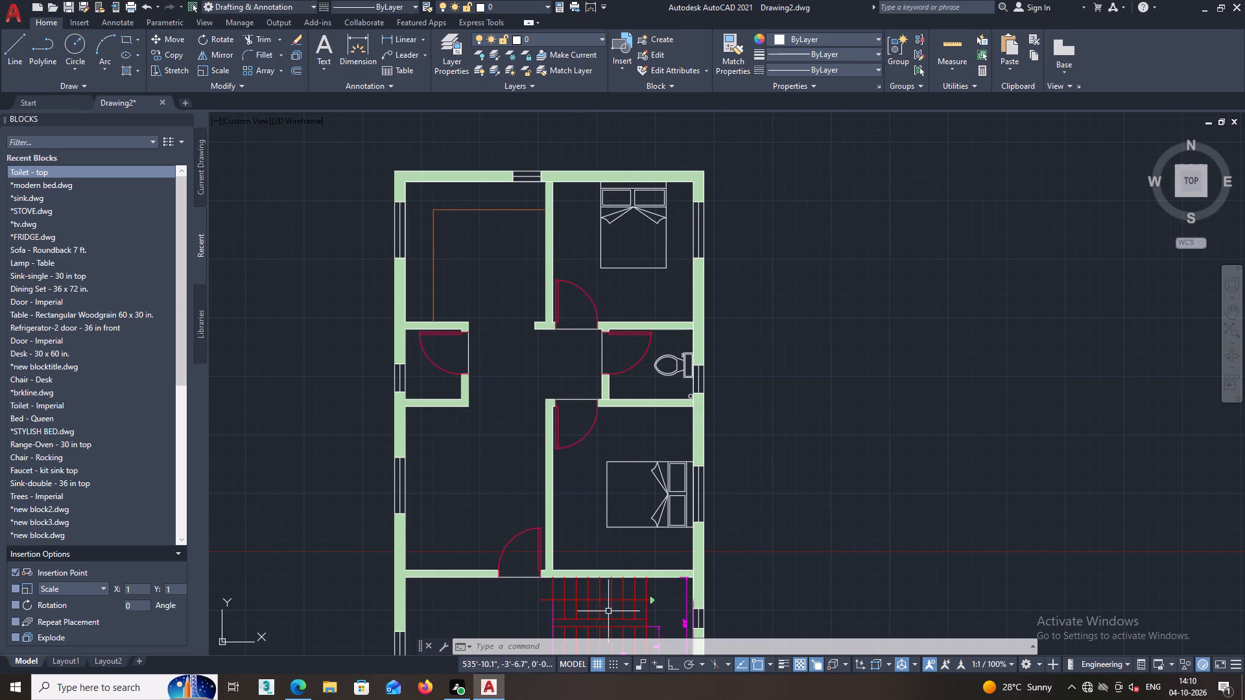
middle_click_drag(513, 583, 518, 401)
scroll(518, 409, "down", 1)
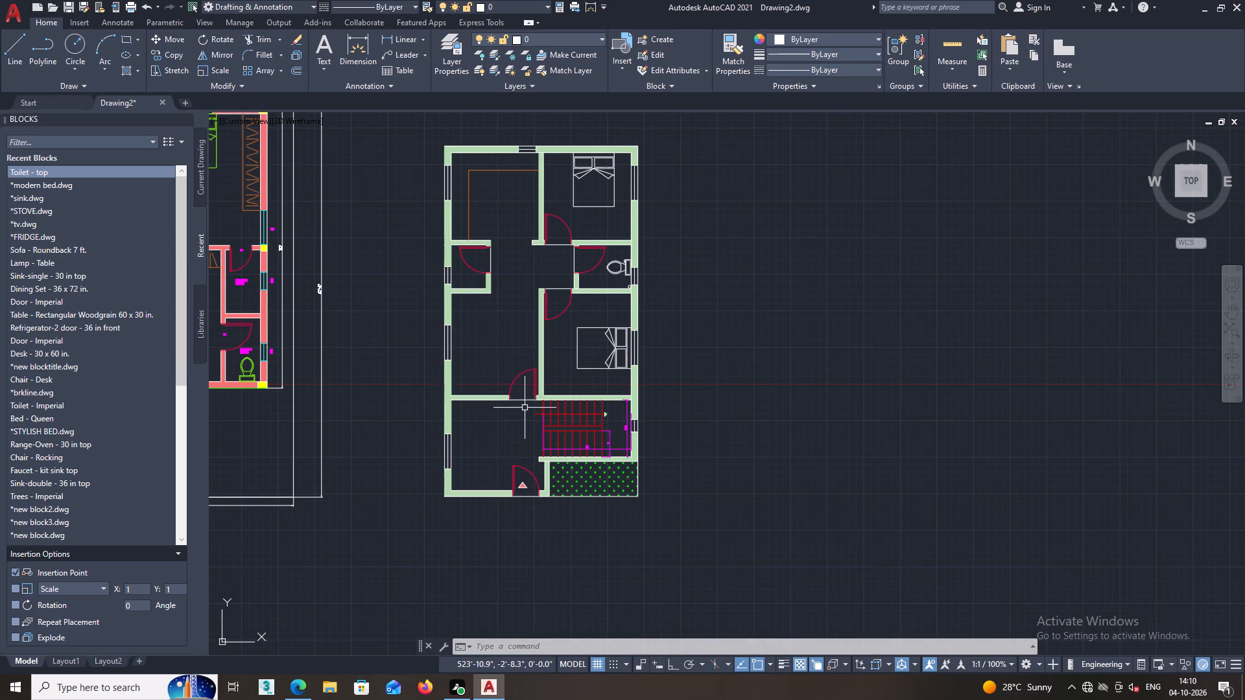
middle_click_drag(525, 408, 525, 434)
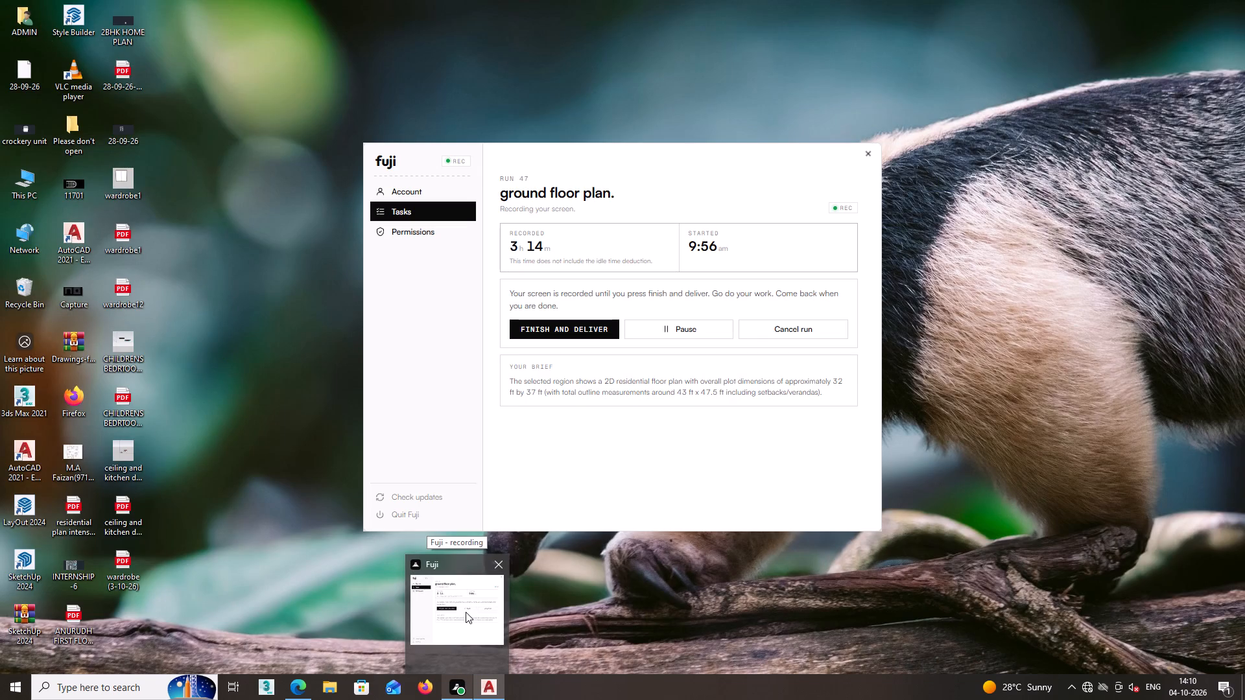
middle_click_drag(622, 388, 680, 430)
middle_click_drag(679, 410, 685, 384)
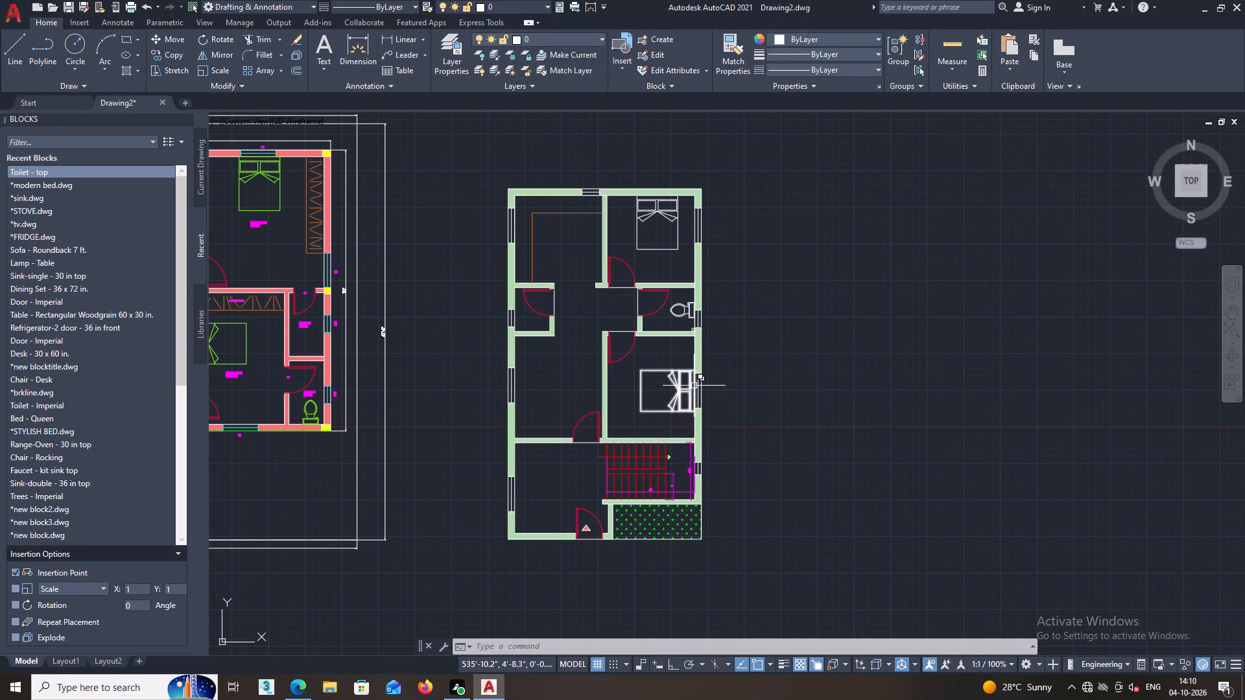
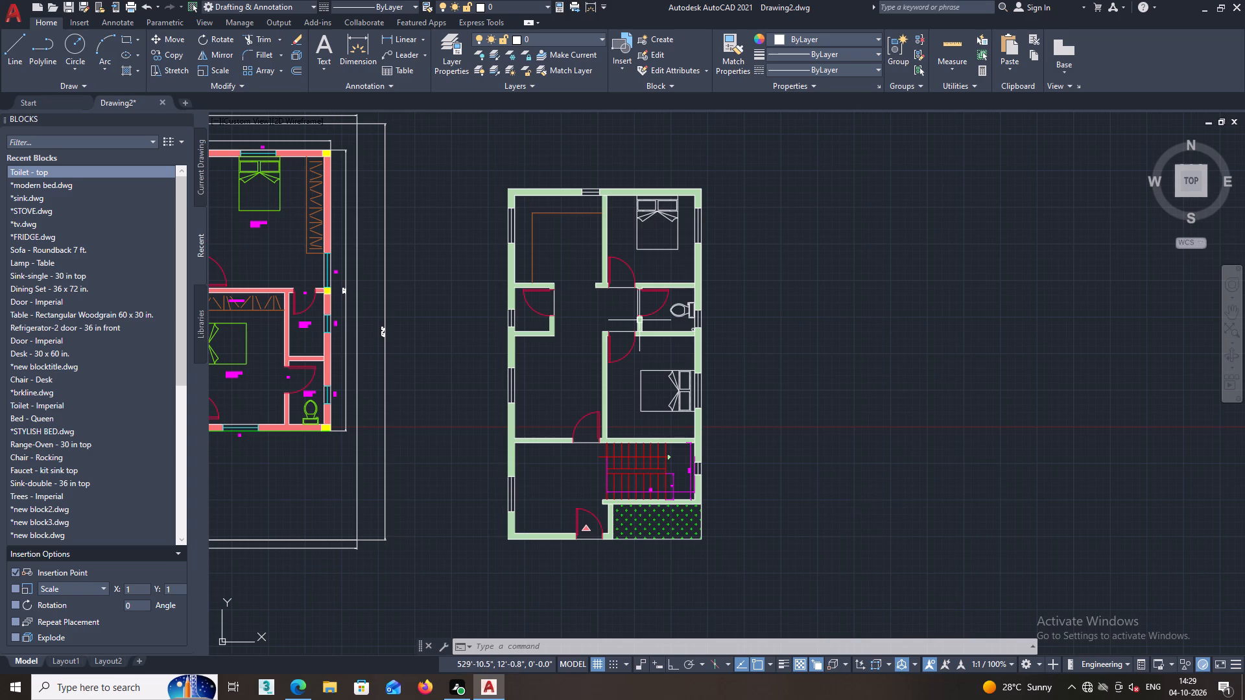
Copy the TOILET-01 4' X 7'3" label from the first plan into the second plan's large west room and central passage.
scroll(644, 298, "up", 1)
middle_click_drag(657, 303, 612, 301)
scroll(617, 319, "down", 1)
middle_click_drag(615, 327, 584, 304)
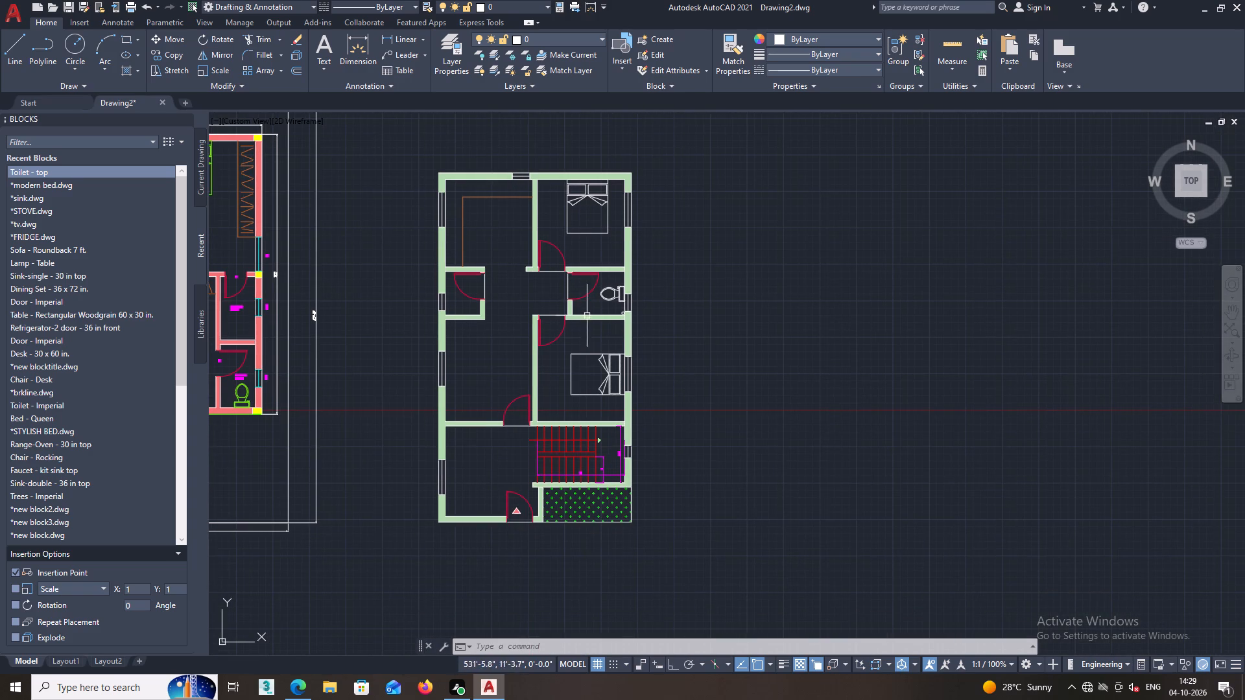
middle_click_drag(616, 383, 608, 348)
scroll(612, 386, "down", 1)
middle_click_drag(630, 360, 639, 343)
scroll(556, 313, "up", 1)
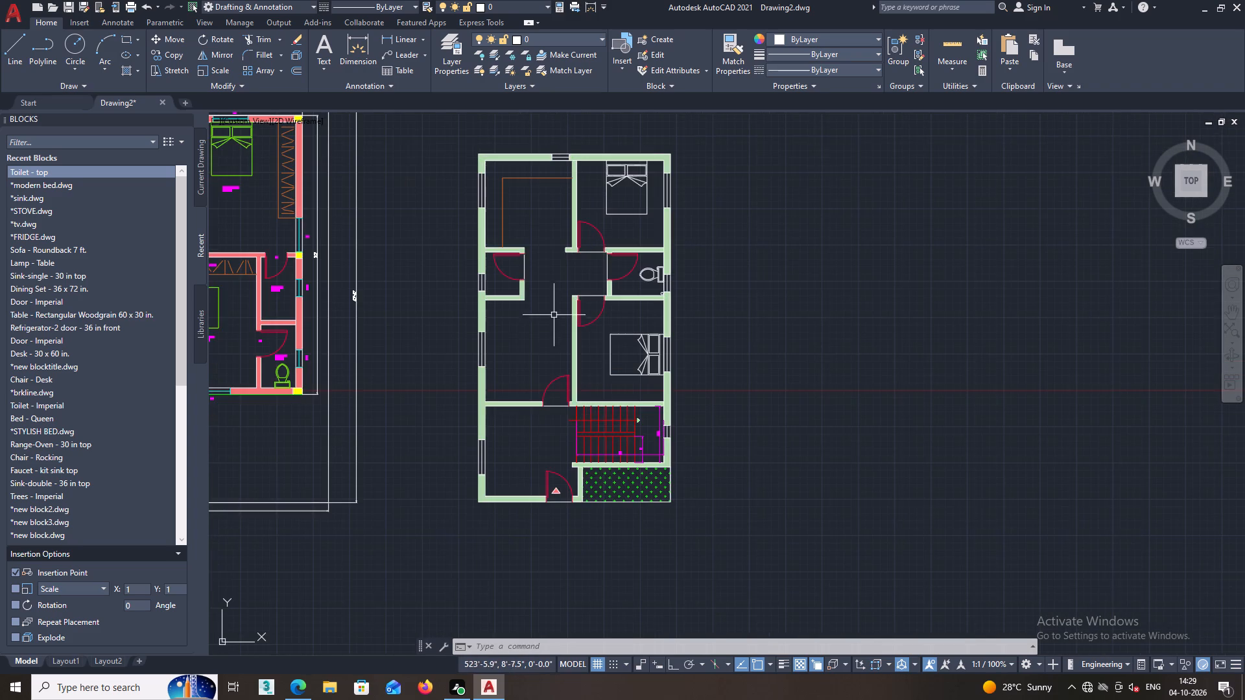
middle_click_drag(554, 317, 527, 372)
middle_click_drag(440, 338, 484, 335)
scroll(353, 341, "up", 2)
middle_click_drag(274, 332, 481, 334)
scroll(436, 356, "up", 2)
left_click(412, 358)
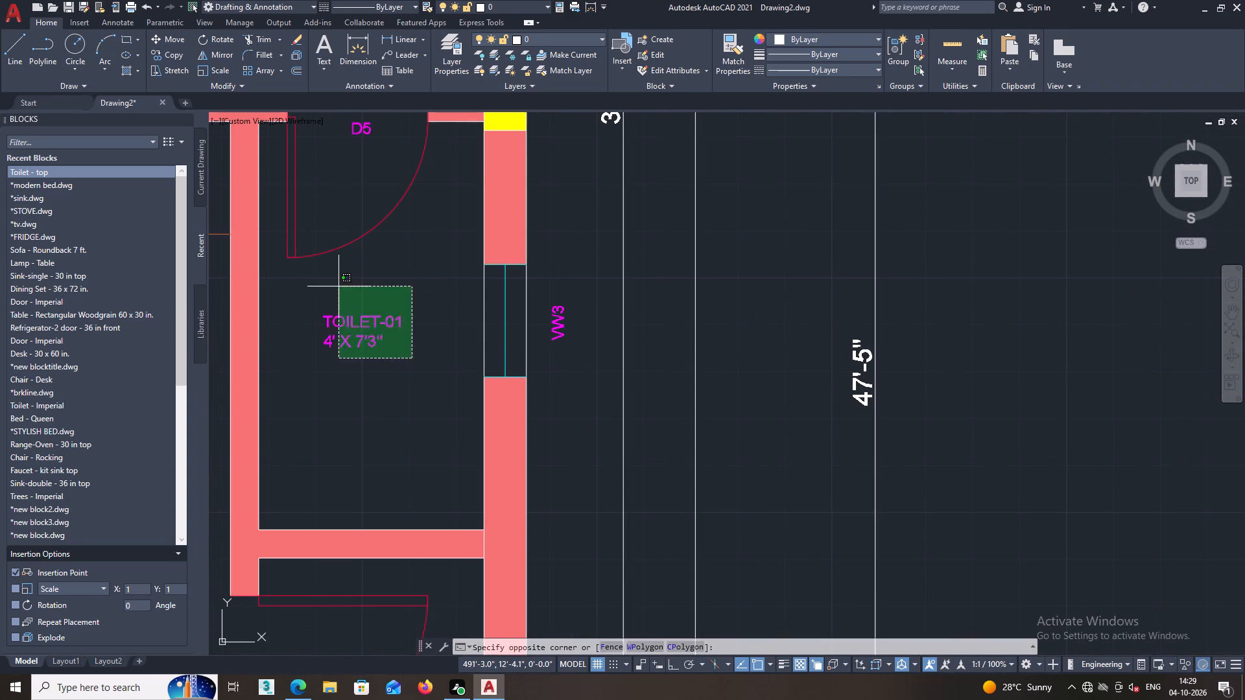
left_click(338, 286)
right_click(353, 285)
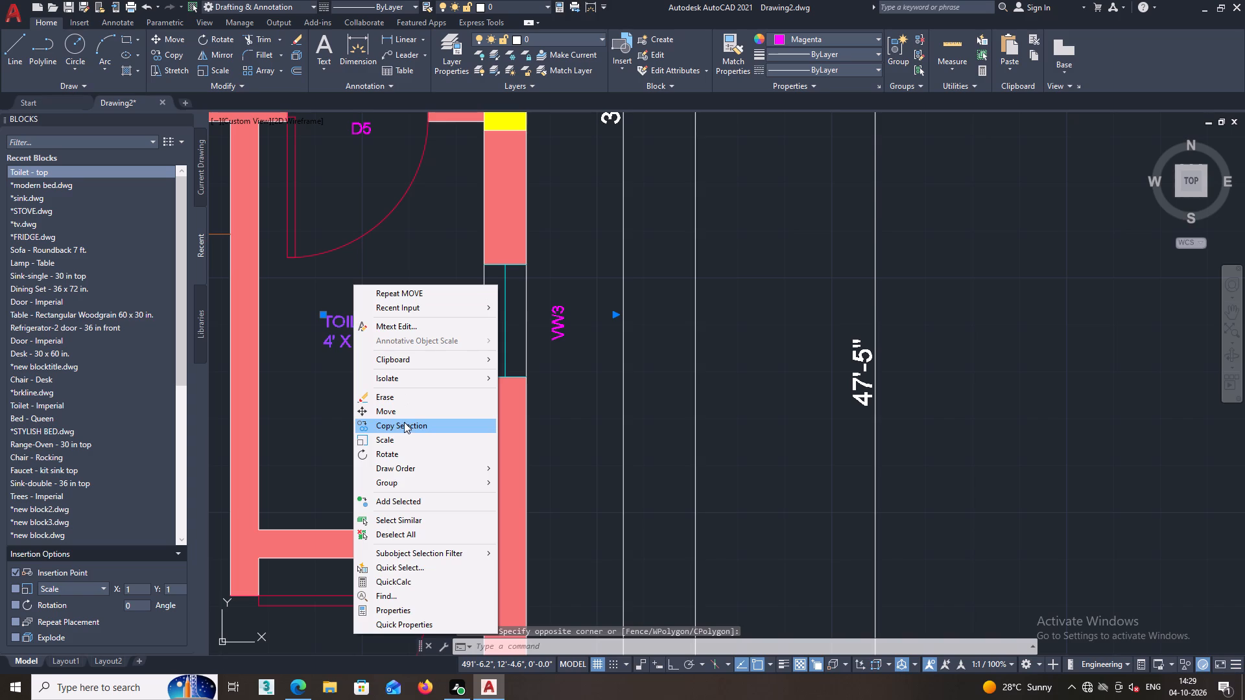
left_click(404, 422)
left_click(382, 331)
scroll(635, 417, "down", 3)
middle_click_drag(813, 458, 664, 379)
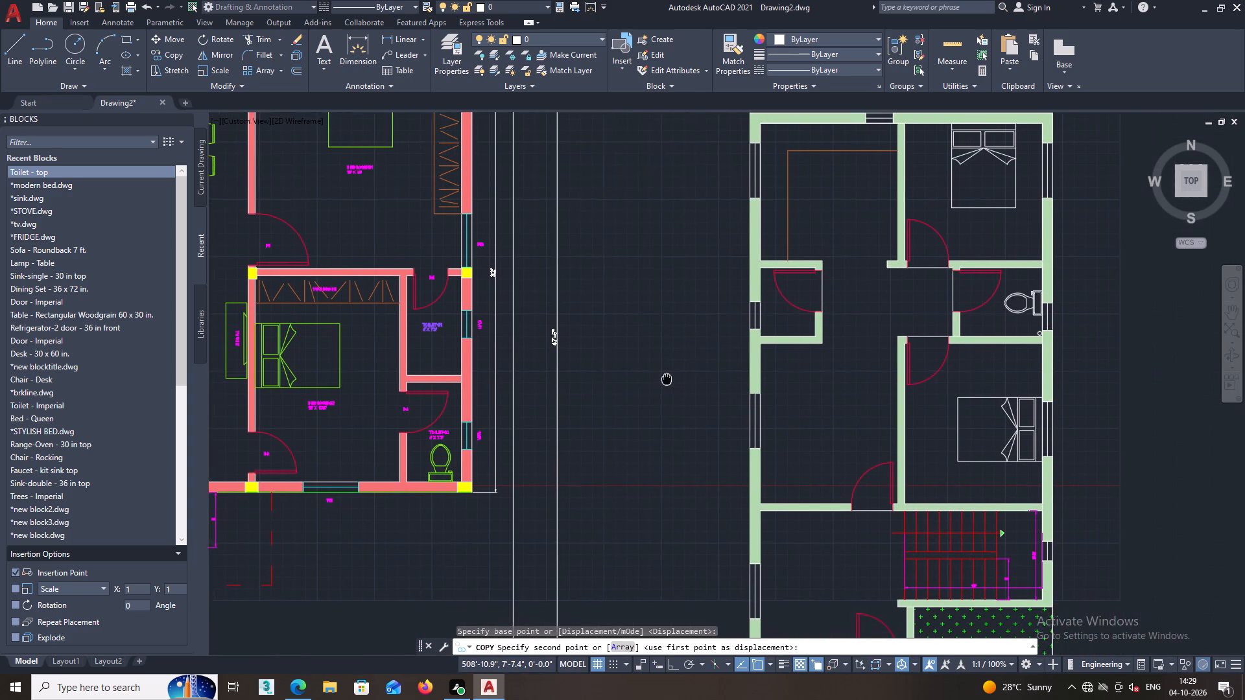
middle_click_drag(664, 379, 658, 375)
middle_click_drag(807, 411, 742, 382)
scroll(742, 380, "up", 1)
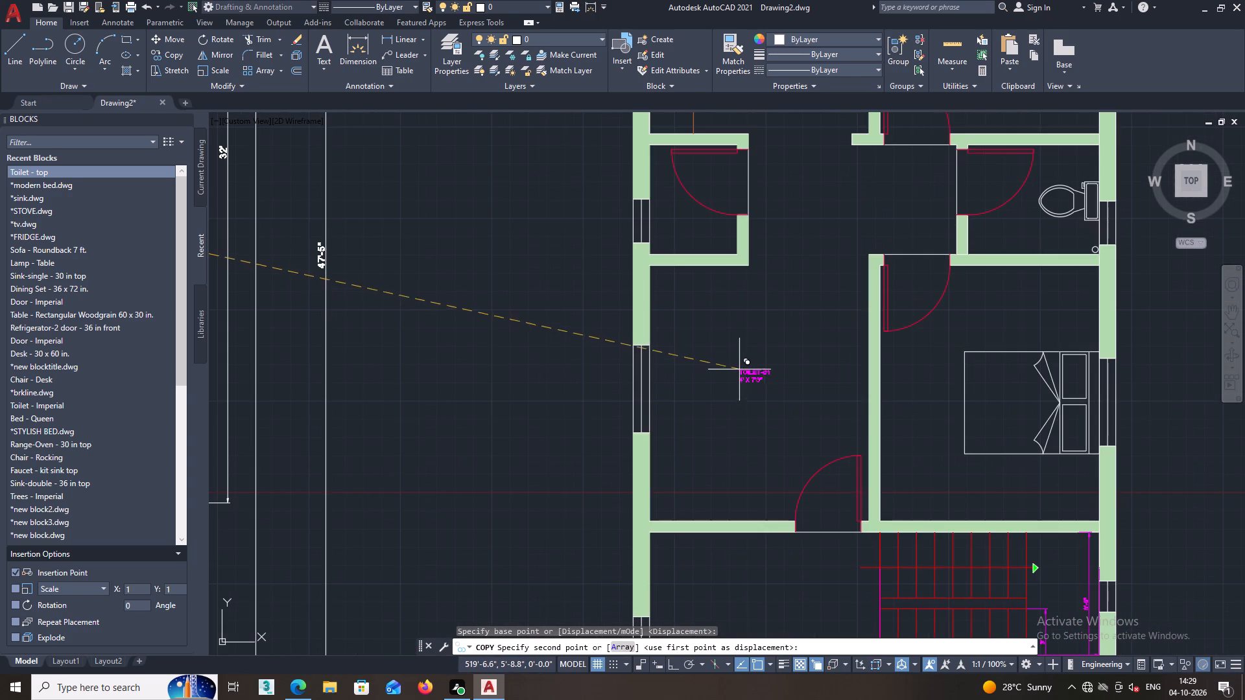
left_click(728, 345)
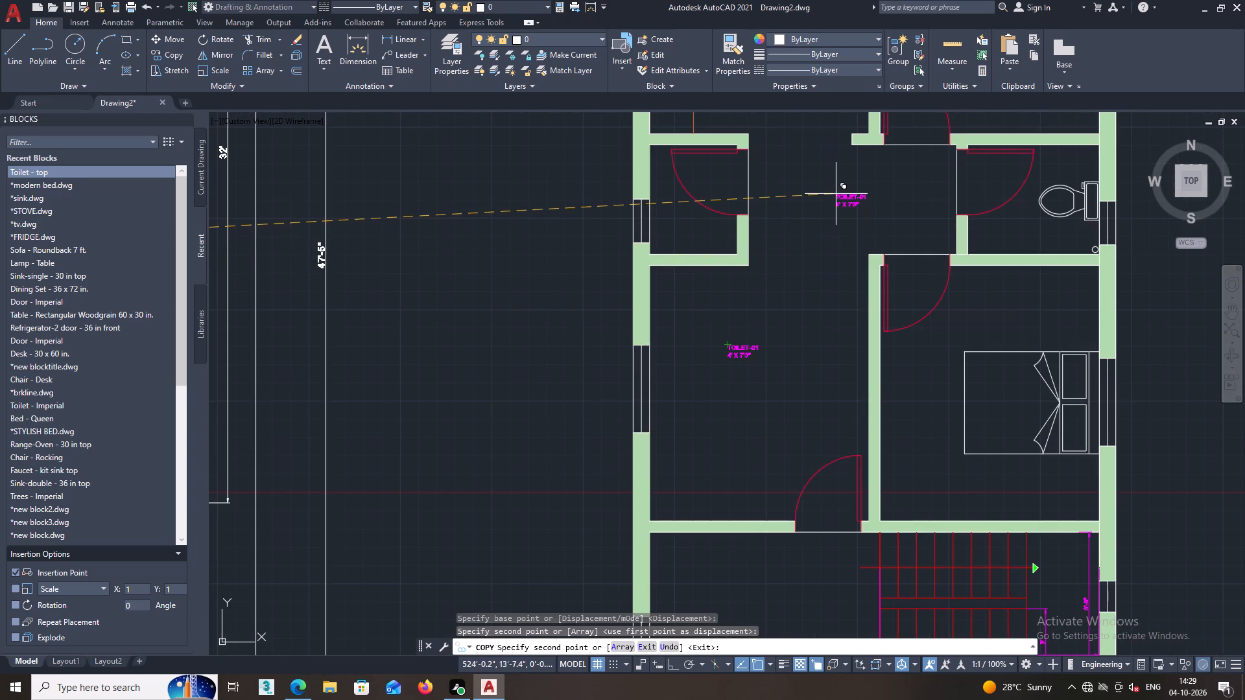
left_click(836, 194)
Place further copies of the TOILET-01 label in both east bedrooms, the east bathroom, the small west room and the northwest room.
middle_click_drag(837, 194, 637, 205)
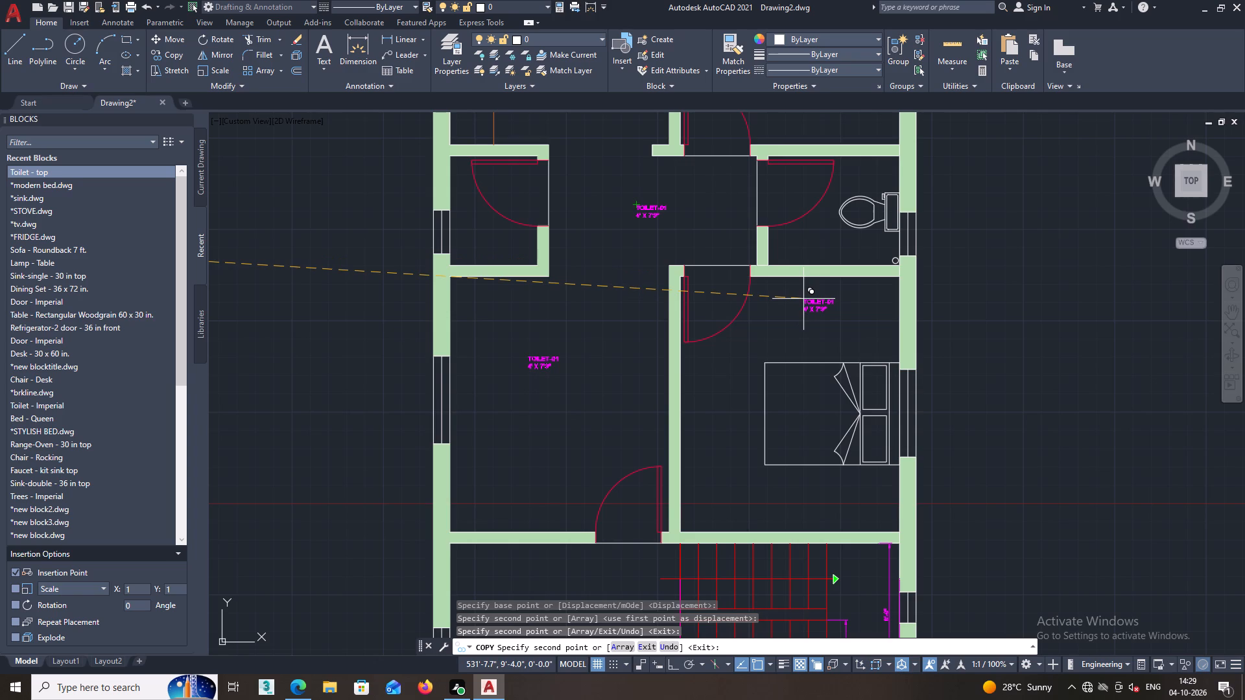
left_click(803, 299)
middle_click_drag(806, 294, 673, 415)
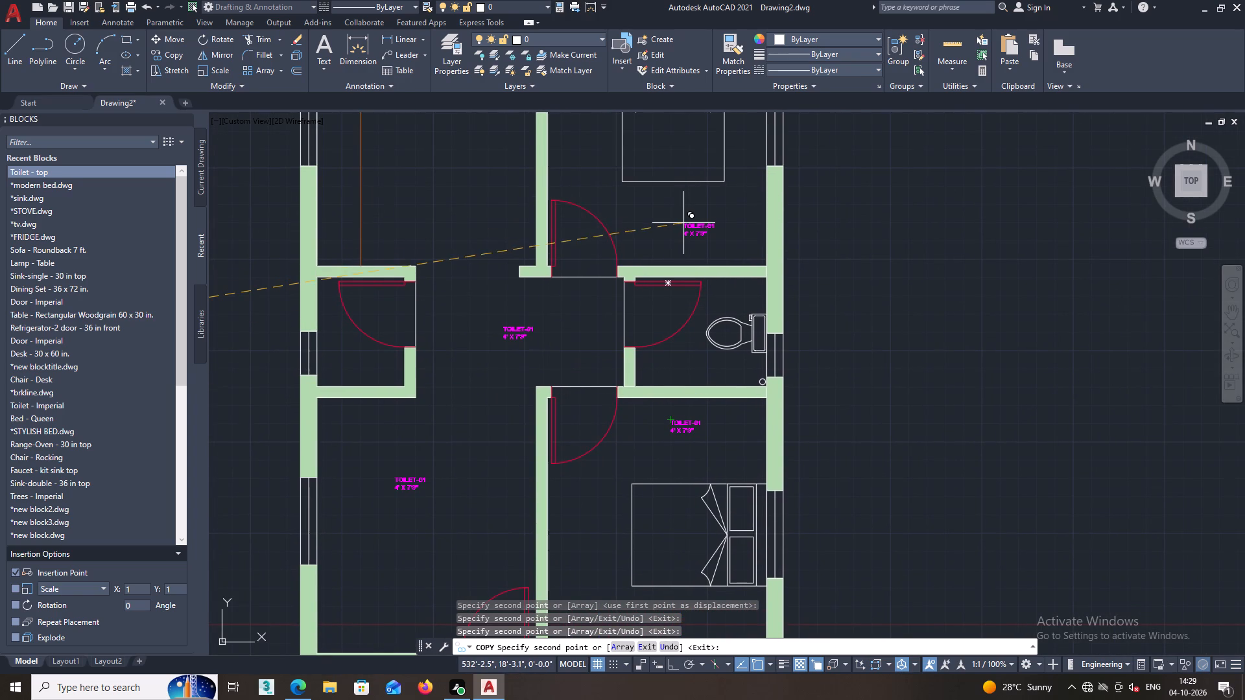
left_click(683, 221)
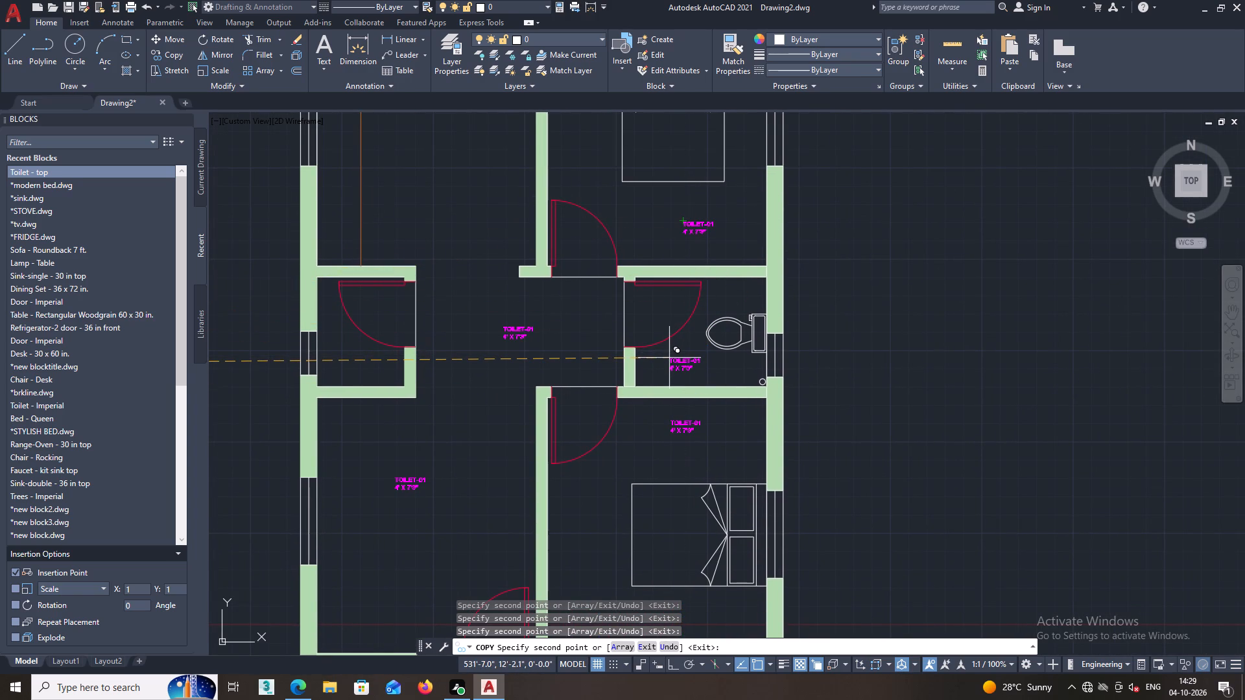
left_click(669, 357)
middle_click_drag(672, 348, 874, 371)
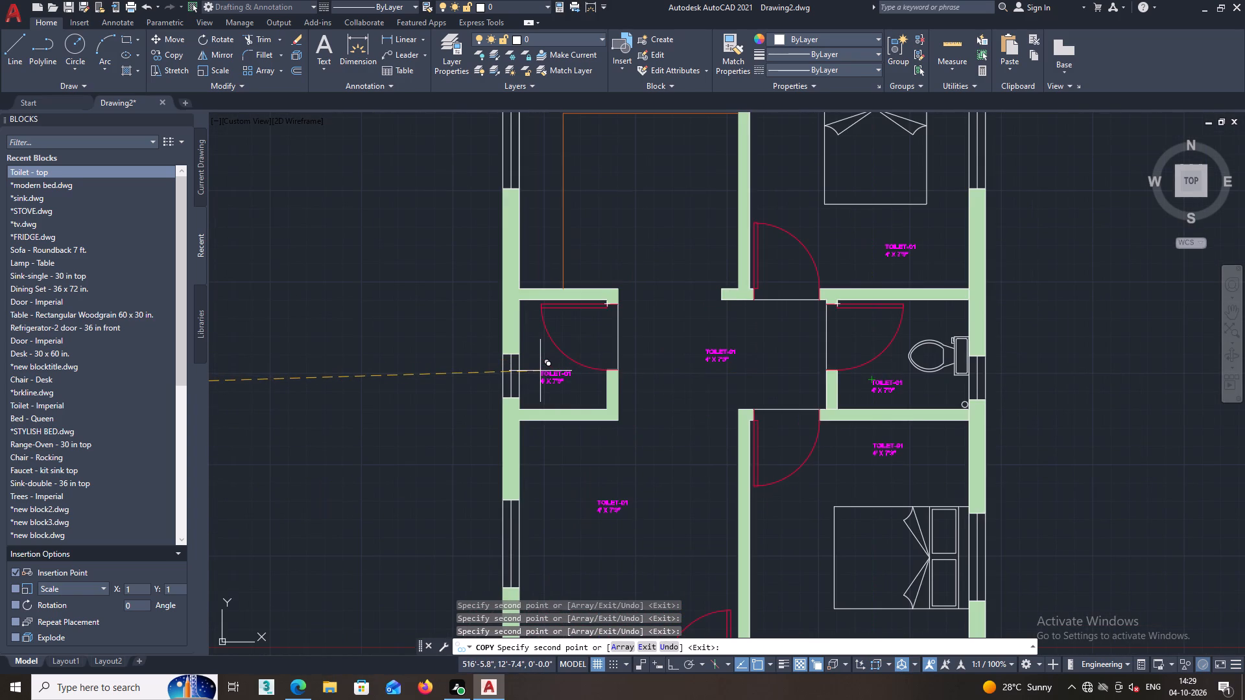
left_click(540, 371)
middle_click_drag(606, 237, 573, 371)
left_click(602, 302)
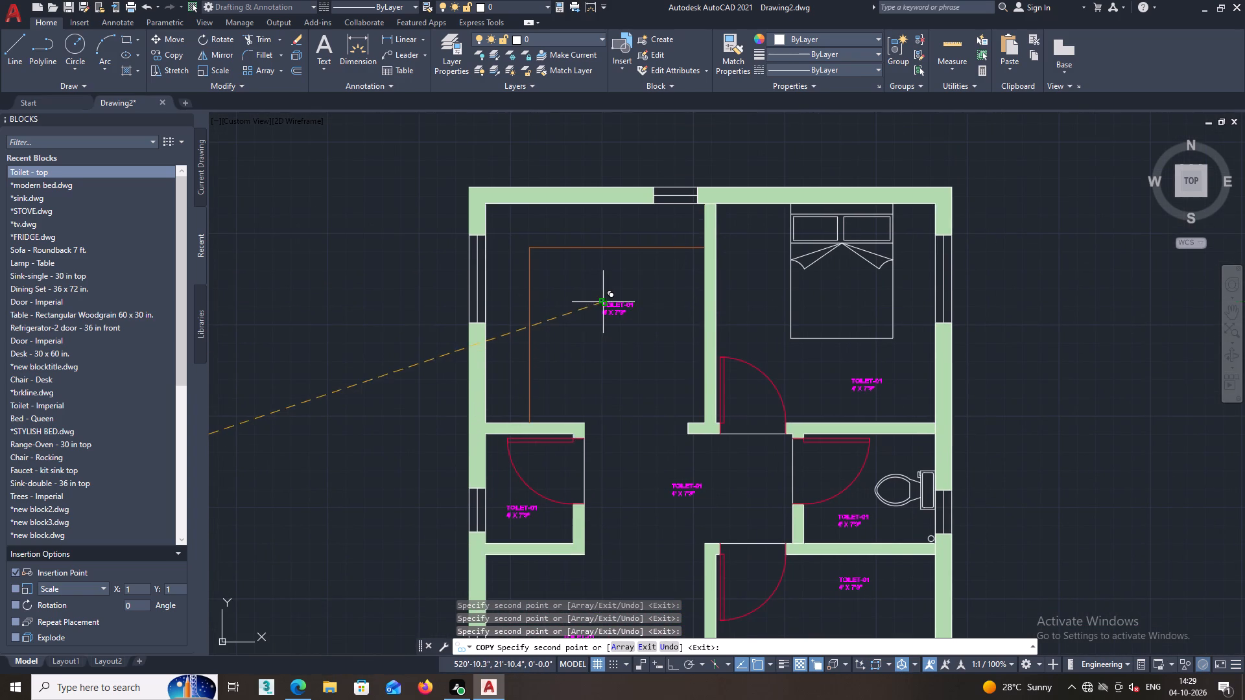
Place the remaining TOILET-01 label copies in the front entrance room, at the staircase's west end and in the green hatched area.
middle_click_drag(606, 301, 562, 420)
middle_click_drag(569, 405, 575, 232)
middle_click_drag(573, 331, 582, 215)
middle_click_drag(589, 326, 617, 169)
middle_click_drag(611, 261, 616, 161)
middle_click_drag(620, 261, 611, 259)
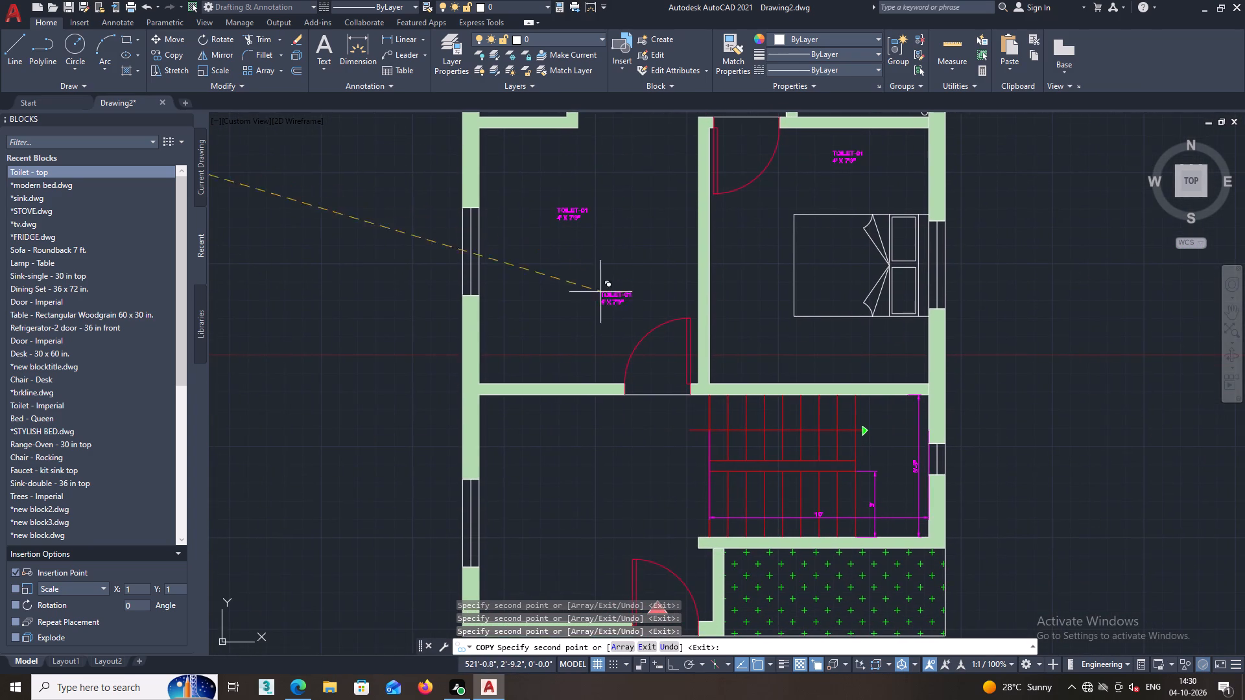
scroll(597, 314, "down", 2)
middle_click_drag(601, 334, 592, 305)
middle_click_drag(577, 382, 606, 288)
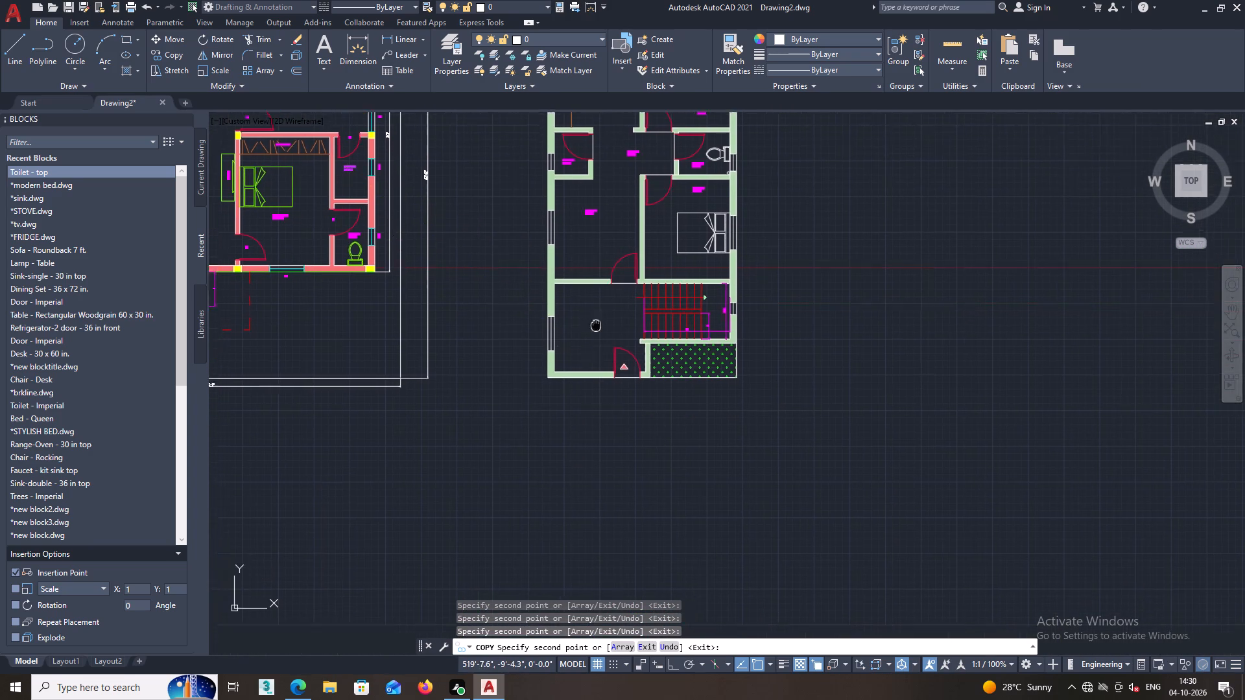
middle_click_drag(606, 288, 606, 286)
left_click(611, 268)
middle_click_drag(613, 266, 602, 307)
scroll(617, 290, "up", 2)
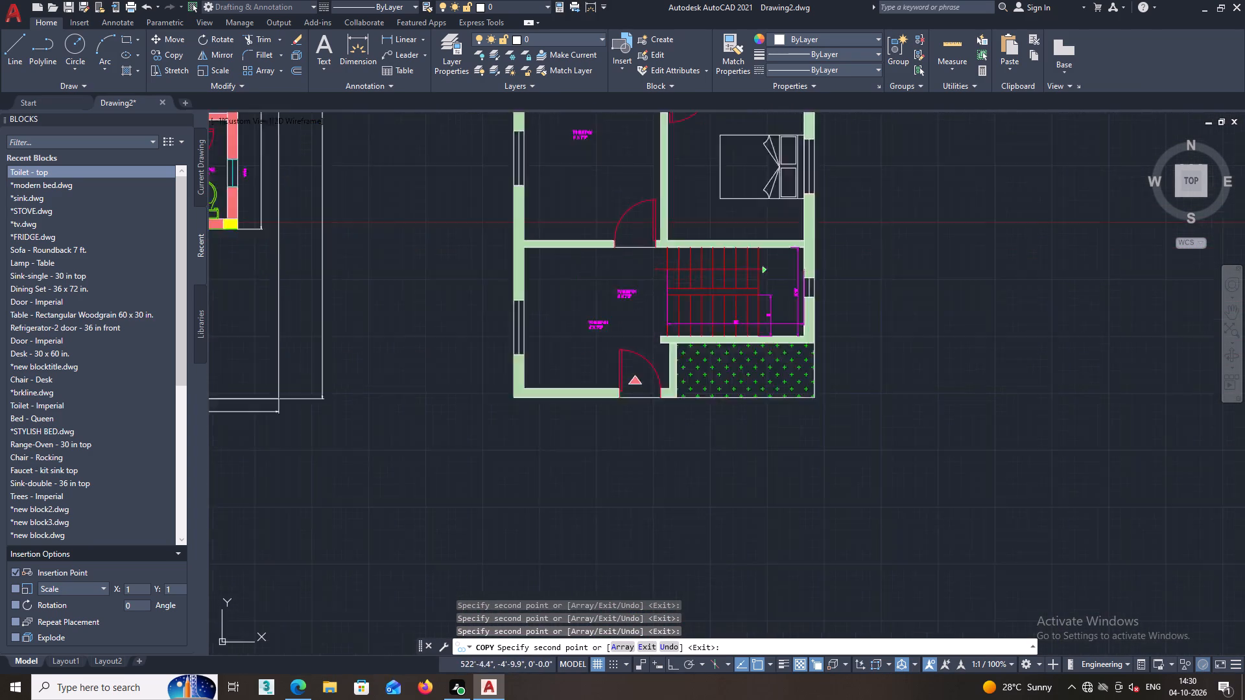
scroll(618, 288, "up", 2)
middle_click_drag(624, 280, 613, 320)
scroll(648, 290, "up", 1)
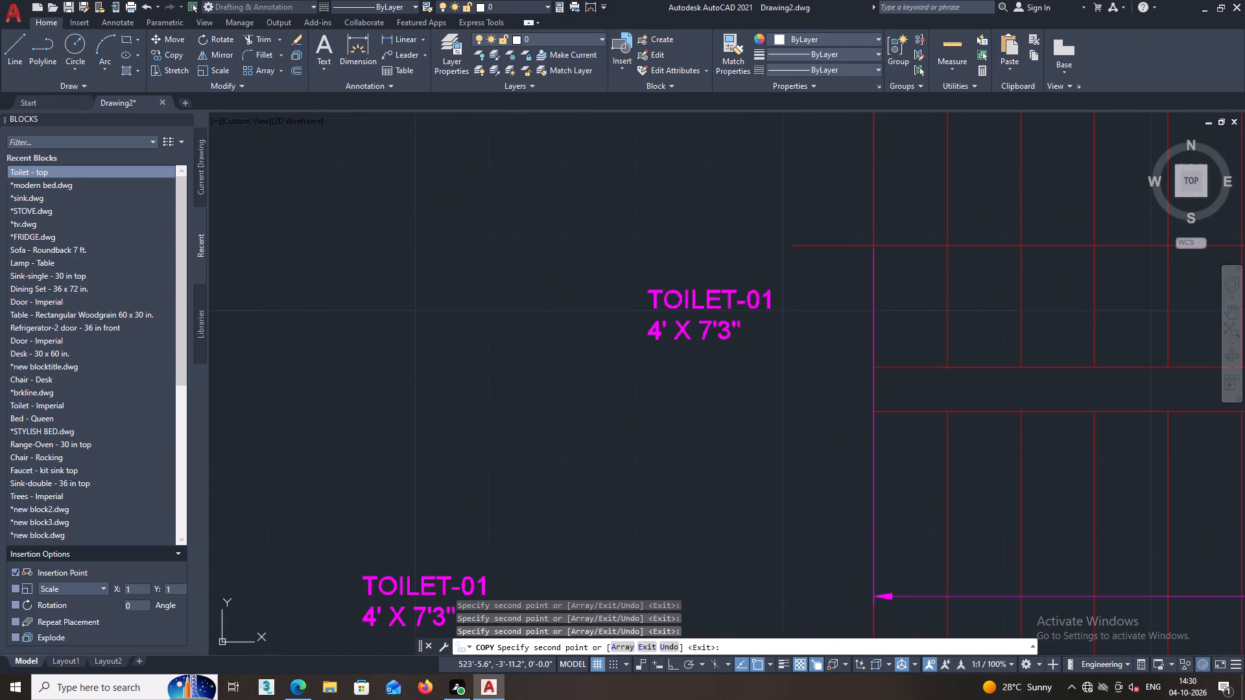
middle_click_drag(649, 288, 632, 347)
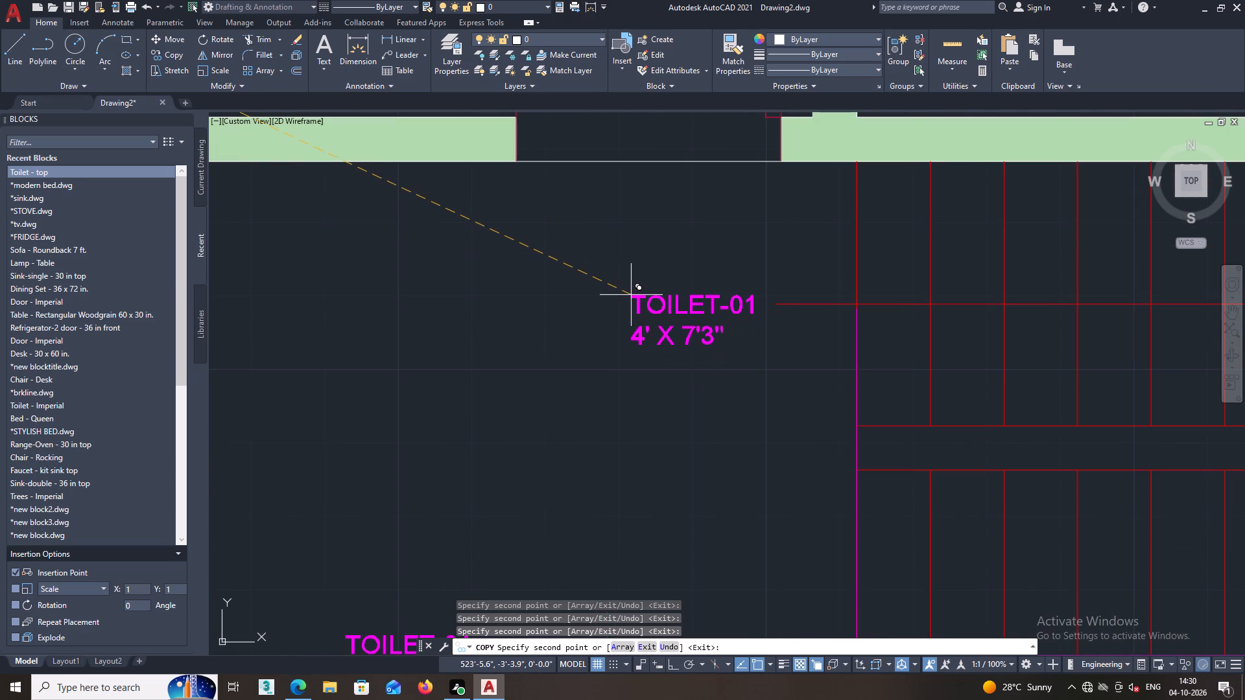
left_click(631, 295)
scroll(641, 314, "down", 2)
middle_click_drag(667, 360, 648, 257)
scroll(816, 428, "up", 1)
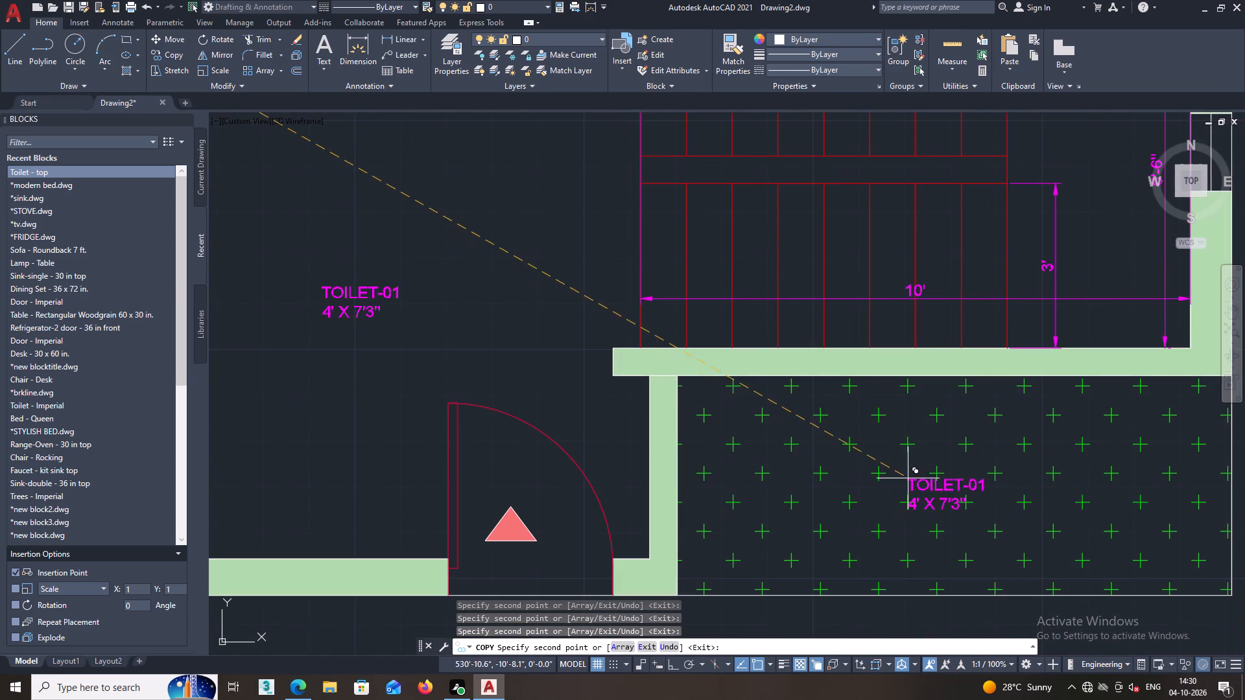
left_click(919, 478)
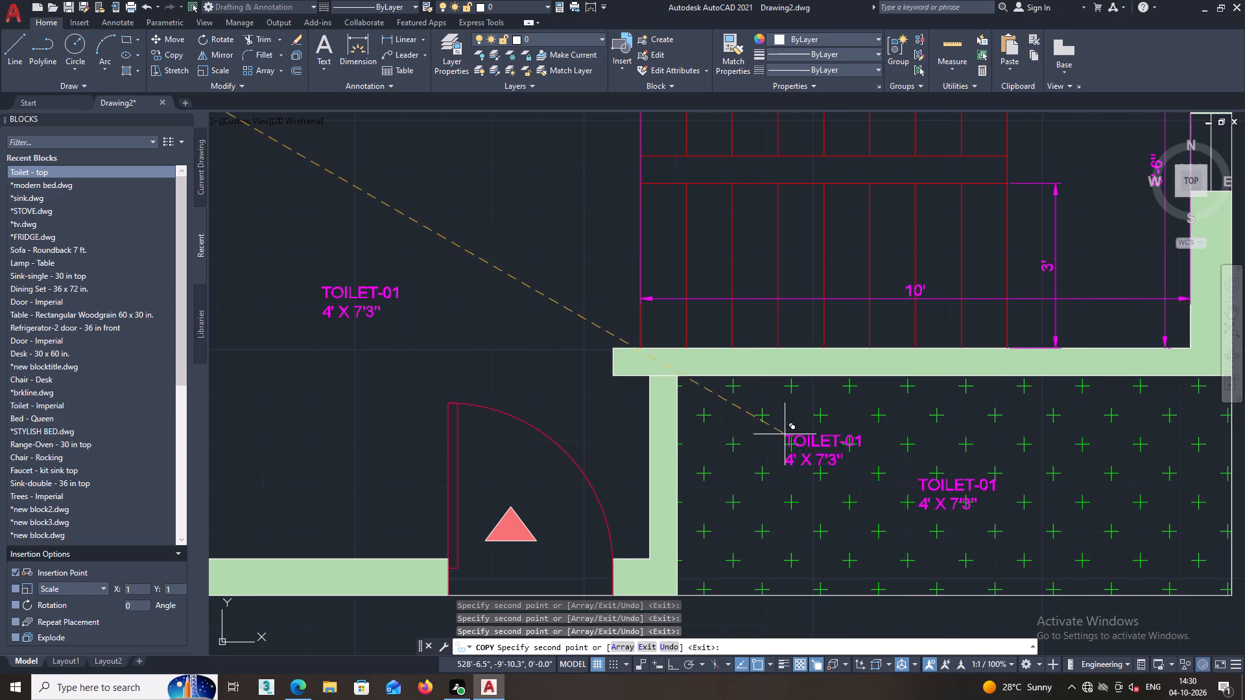
scroll(686, 391, "down", 2)
middle_click_drag(708, 362, 698, 599)
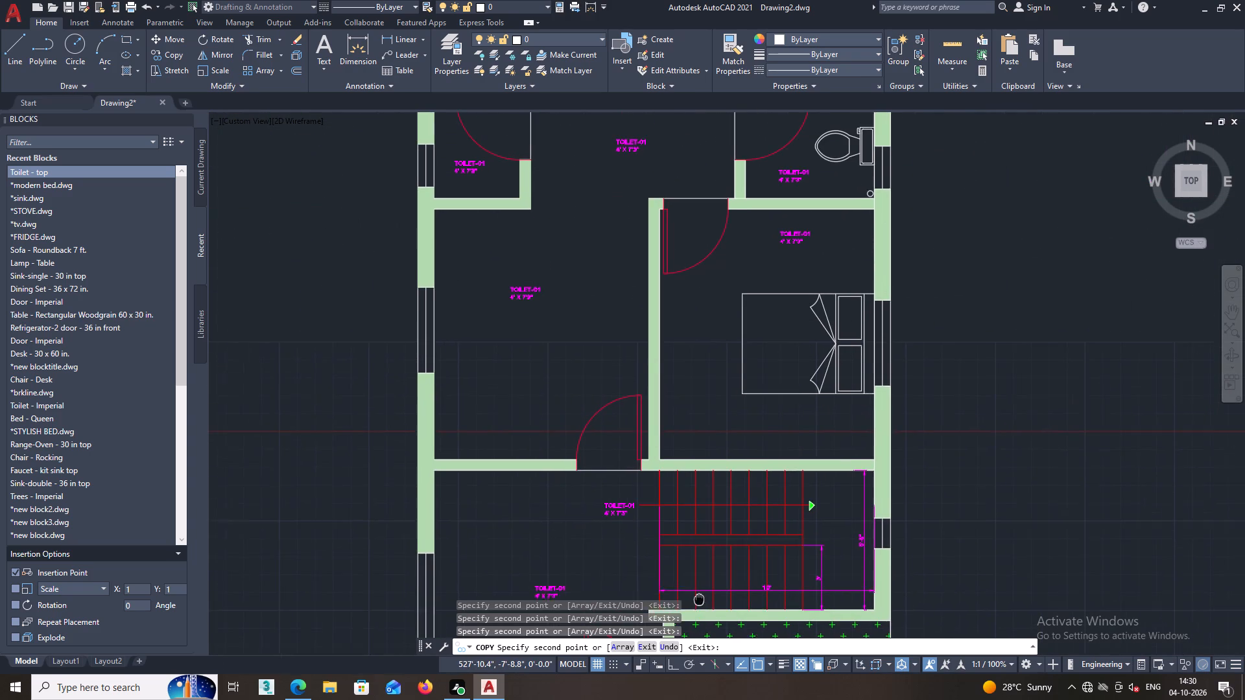
middle_click_drag(698, 599, 698, 602)
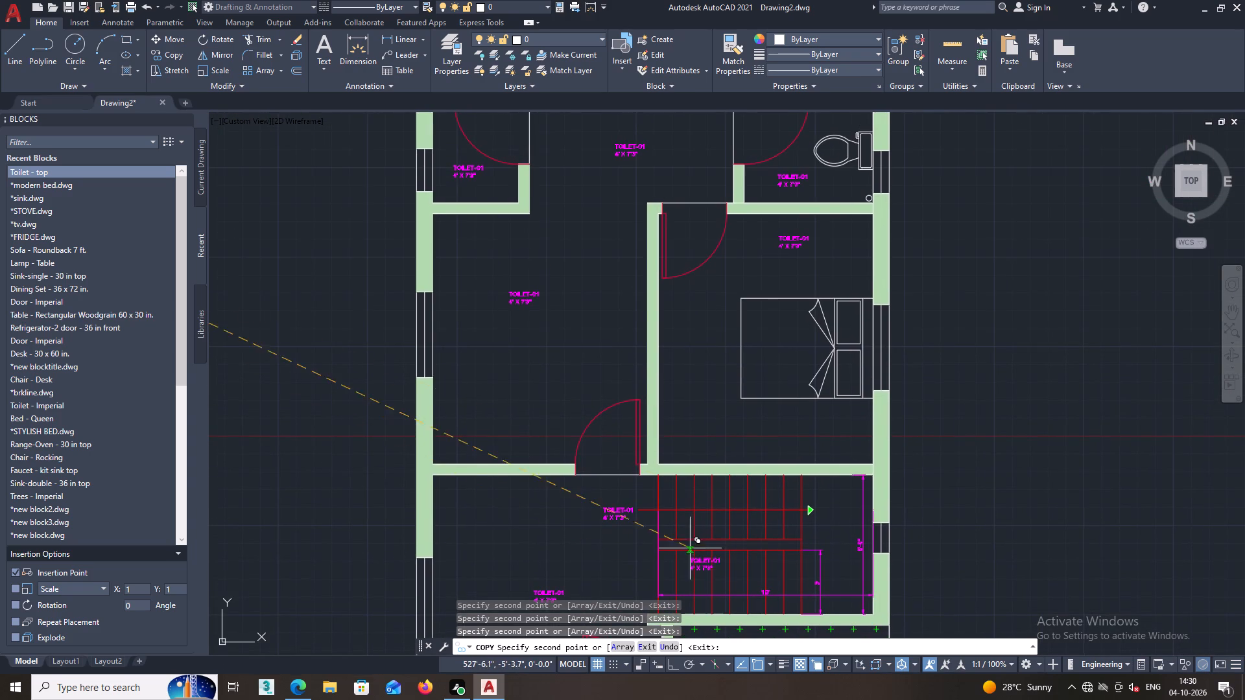
key("Escape")
Change the name line of the copied label in the northwest room to KITCHEN.
scroll(648, 360, "down", 2)
middle_click_drag(641, 369, 621, 471)
scroll(590, 393, "up", 1)
middle_click_drag(588, 395, 601, 376)
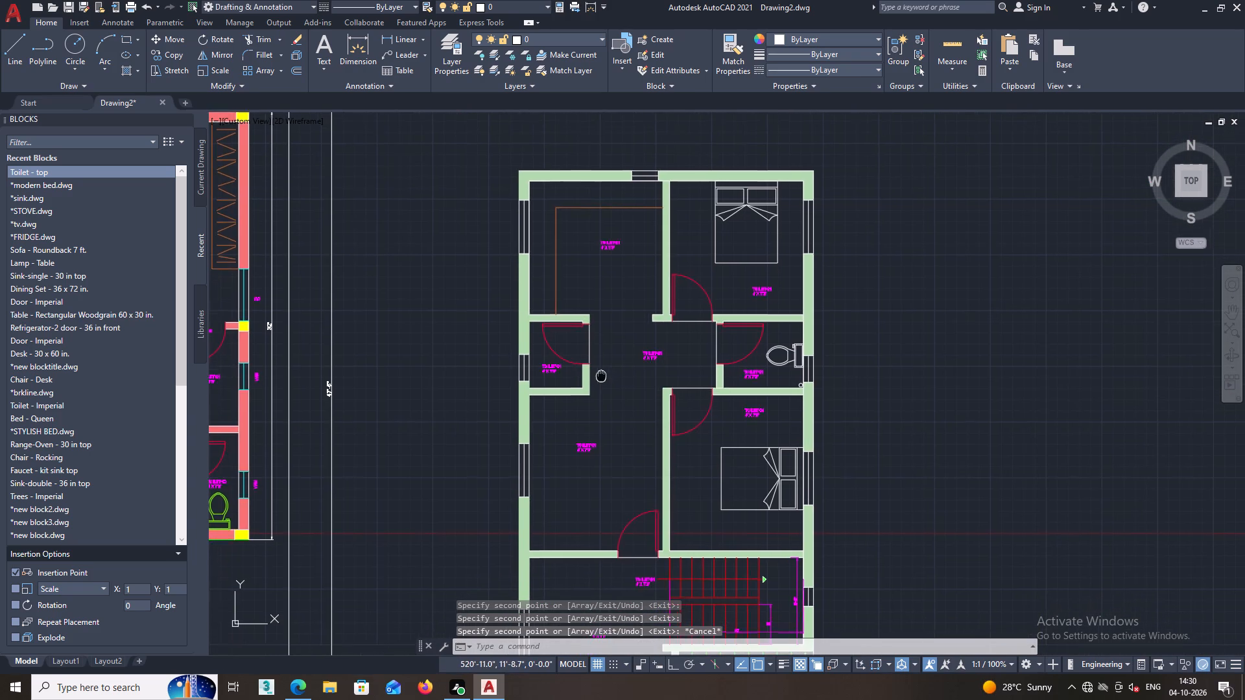
scroll(576, 320, "up", 2)
middle_click_drag(593, 301, 558, 465)
scroll(602, 291, "up", 1)
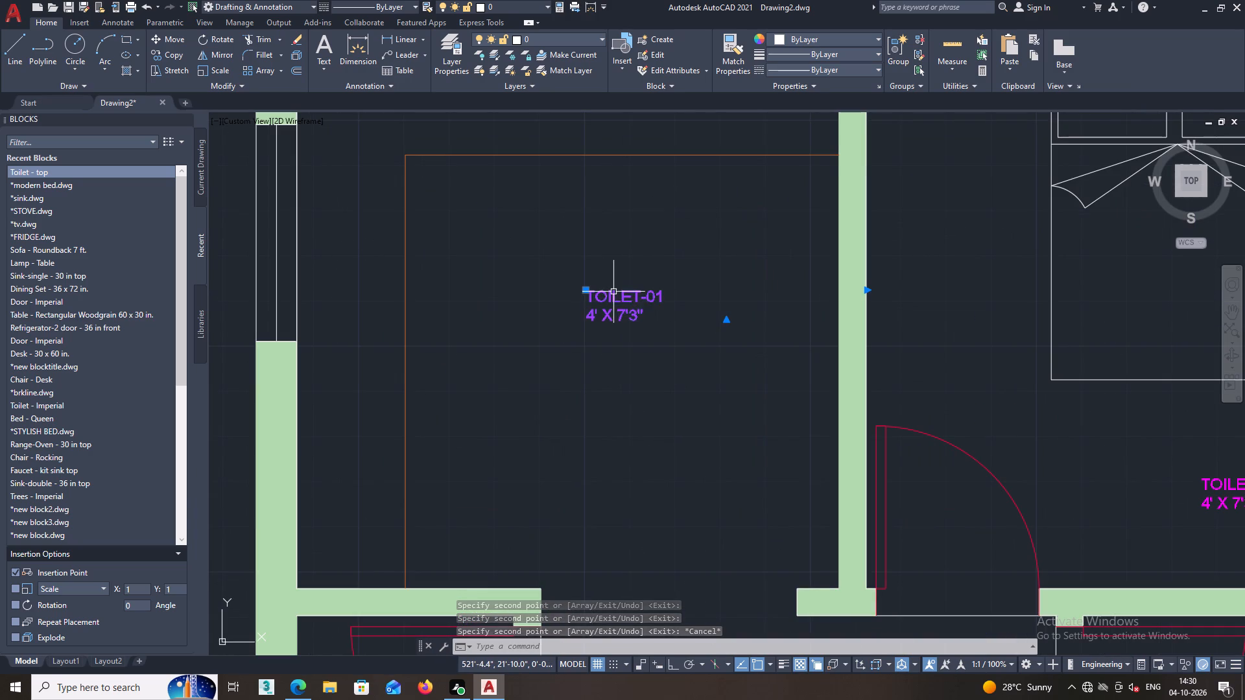
left_click(613, 292)
right_click(628, 266)
left_click(675, 300)
left_click(675, 302)
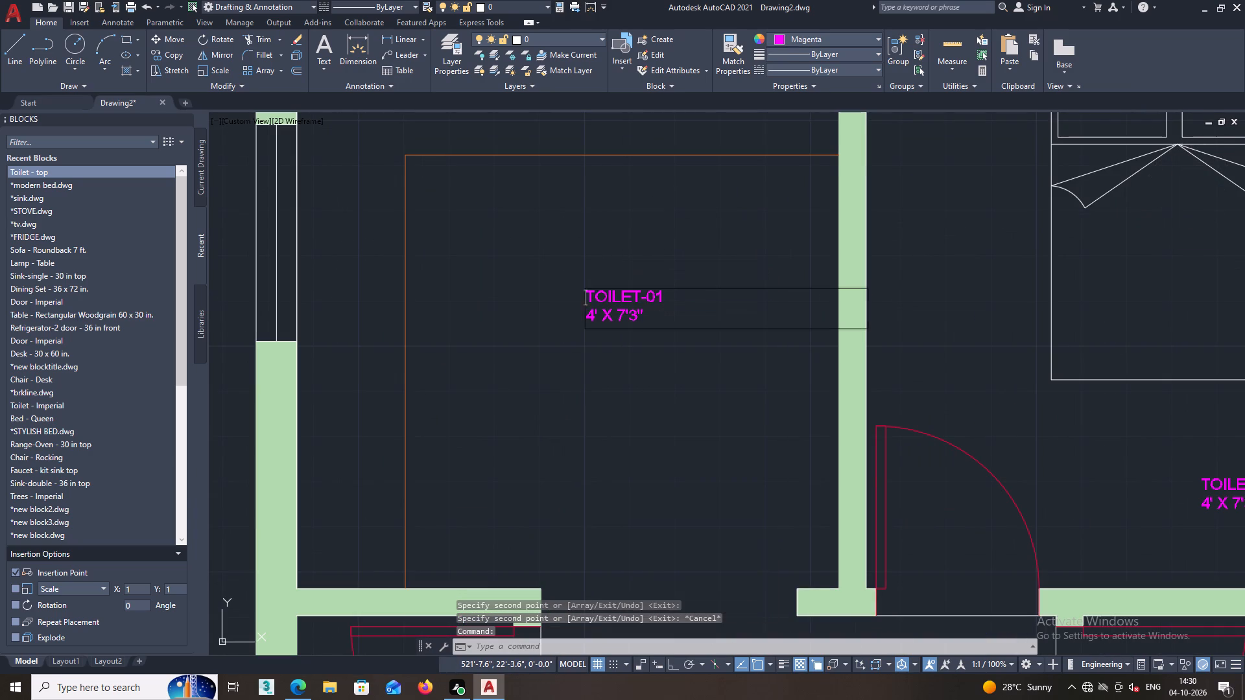
left_click(667, 299)
key("BackSpace")
key("BackSpace")
key("BackSpace")
key("BackSpace")
key("BackSpace")
key("BackSpace")
key("BackSpace")
key("BackSpace")
key("BackSpace")
key("BackSpace")
key("BackSpace")
key("BackSpace")
key("BackSpace")
key("BackSpace")
key("BackSpace")
key("BackSpace")
key("BackSpace")
key("BackSpace")
key("BackSpace")
key("BackSpace")
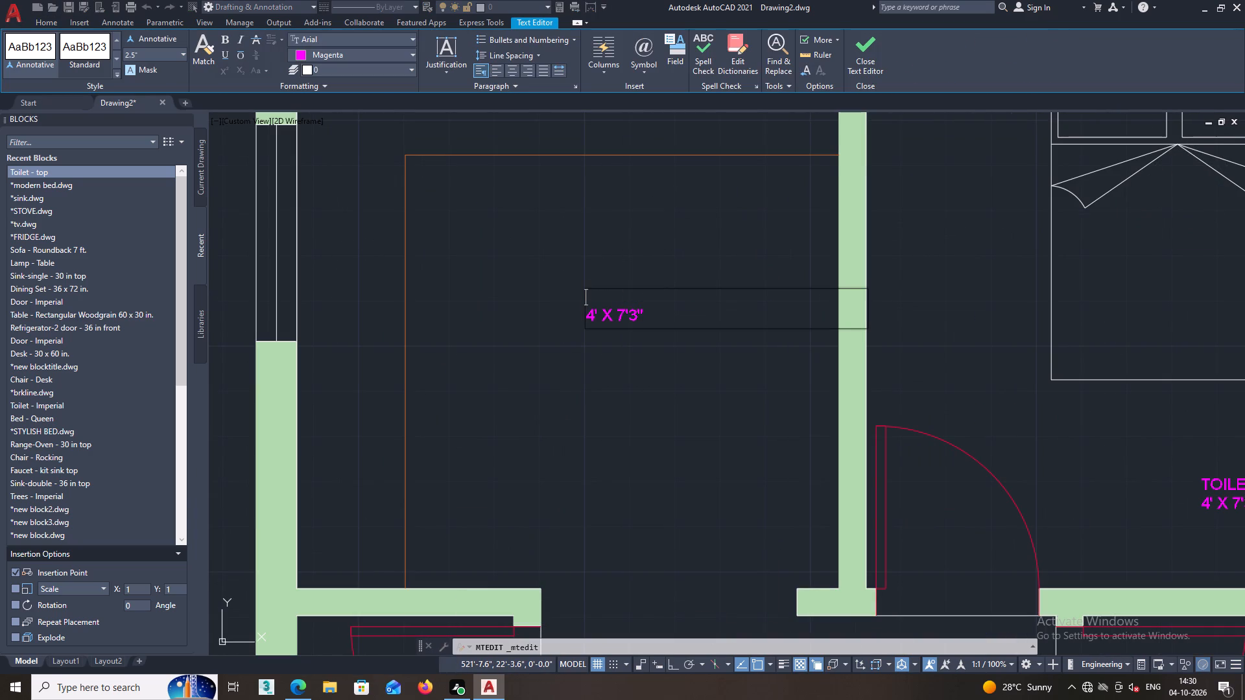
type("KITCHEB")
key("BackSpace")
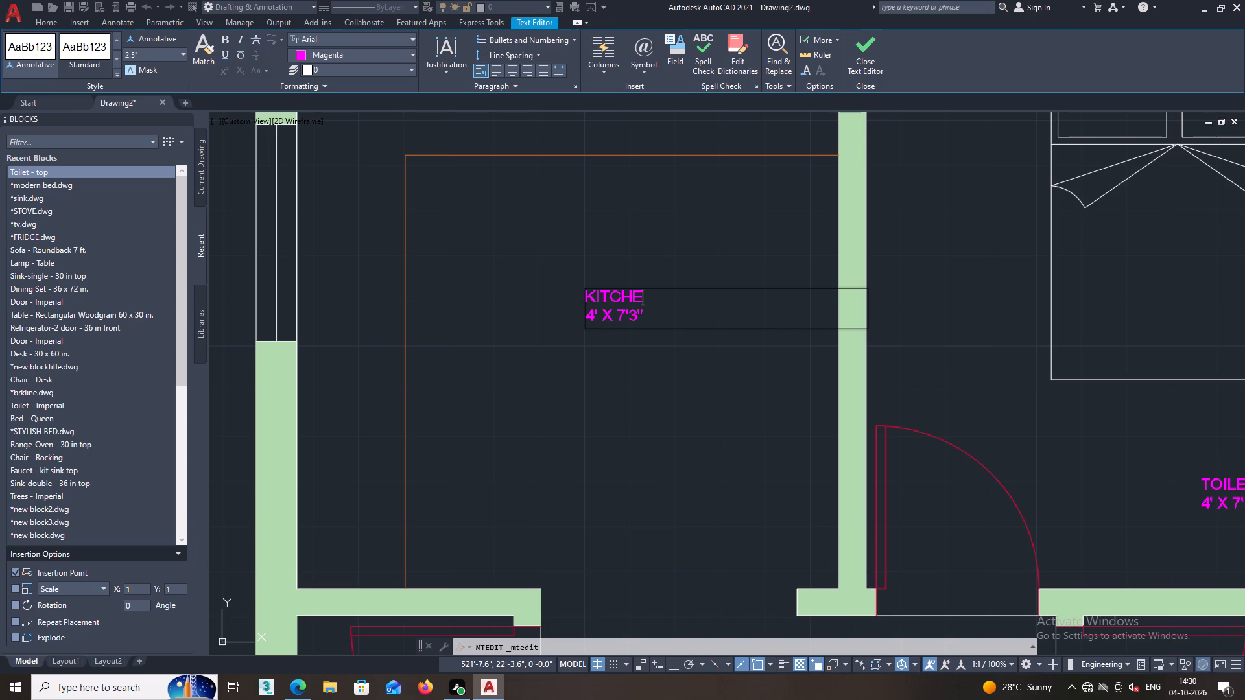
key("n")
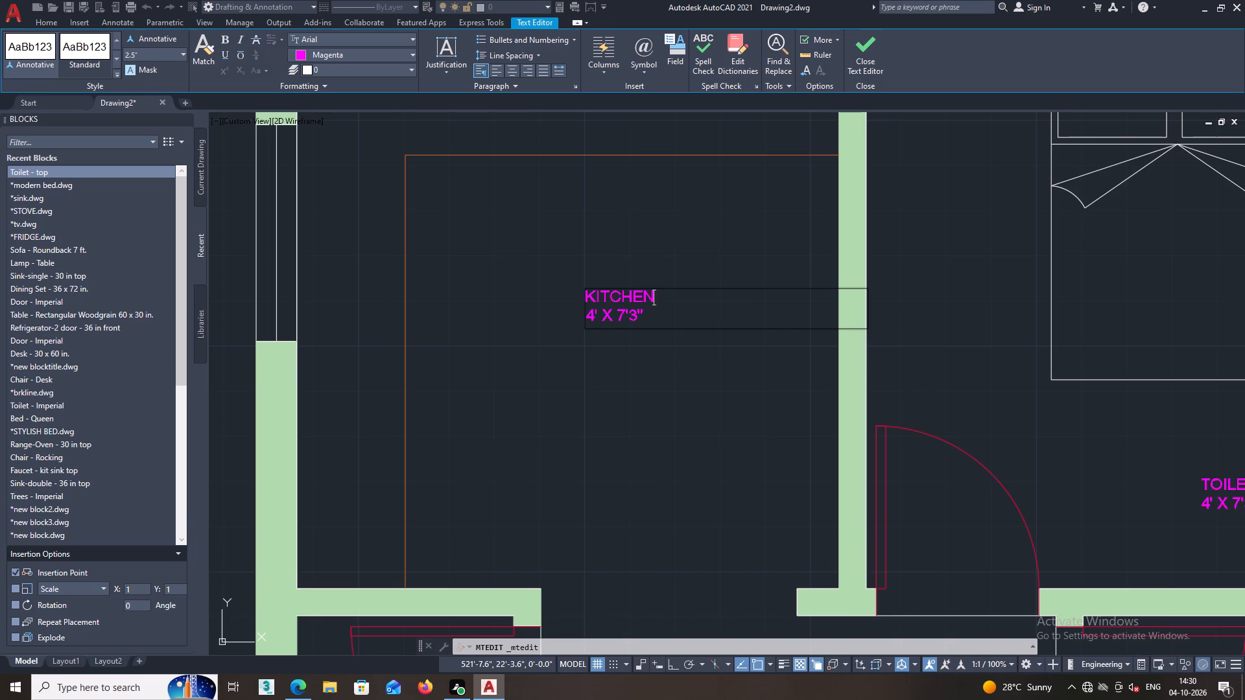
Set the kitchen label's size line to 10' X 10'.
scroll(598, 316, "up", 2)
left_click(584, 321)
key("BackSpace")
type("10")
left_click(685, 327)
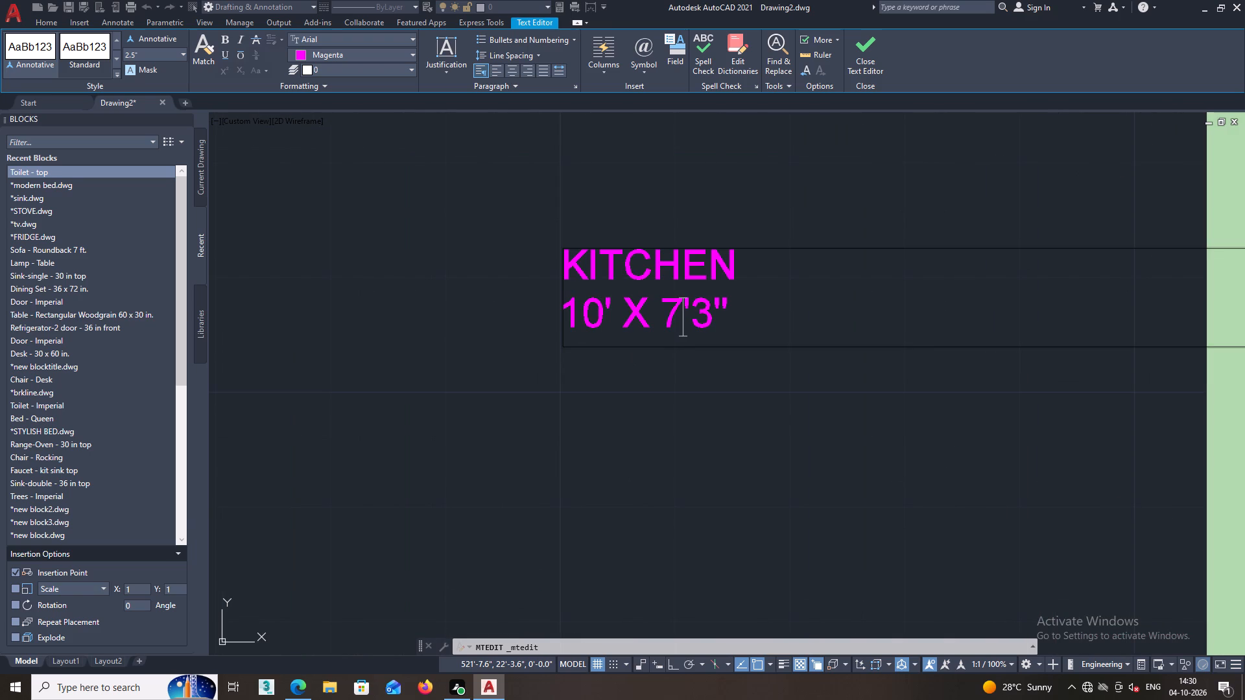
type("10")
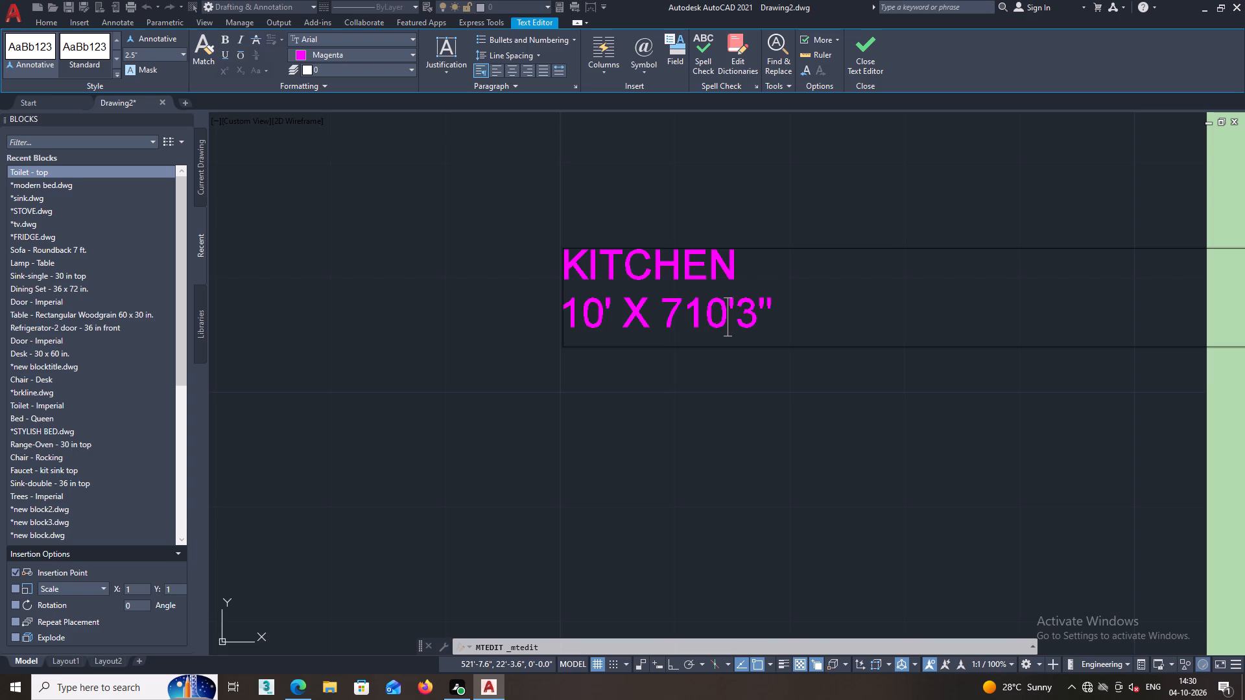
key("BackSpace")
key("BackSpace")
key("BackSpace")
type("10")
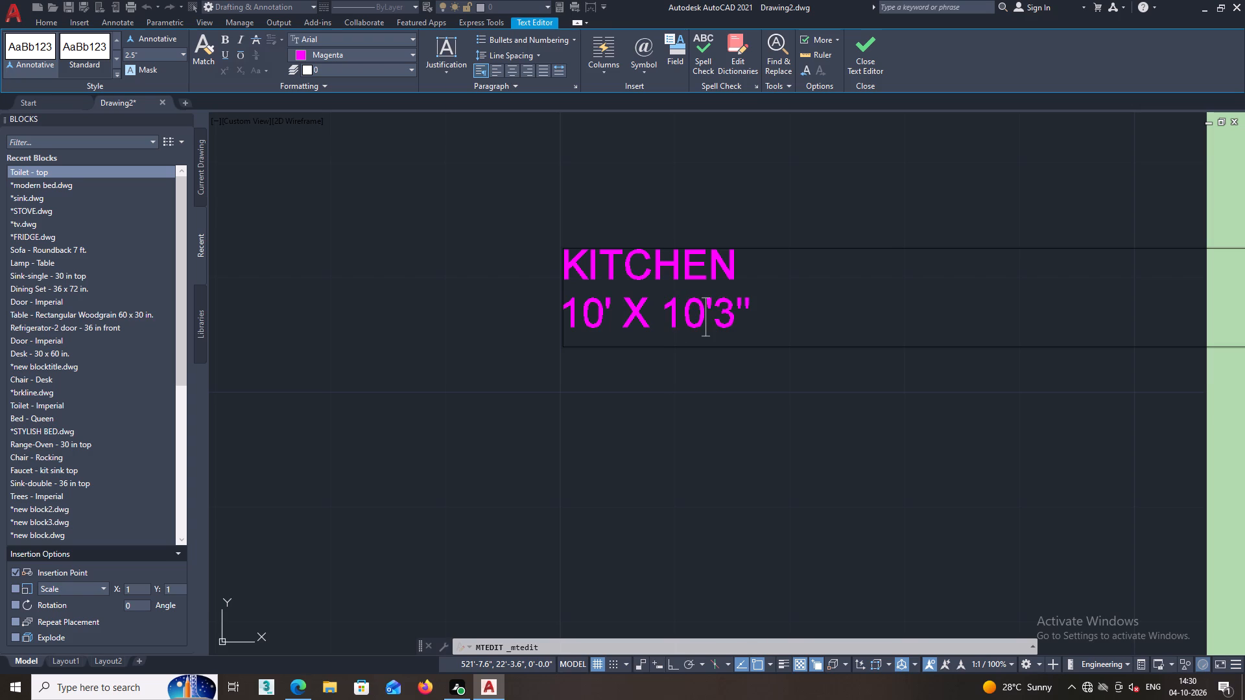
left_click(766, 310)
key("BackSpace")
key("BackSpace")
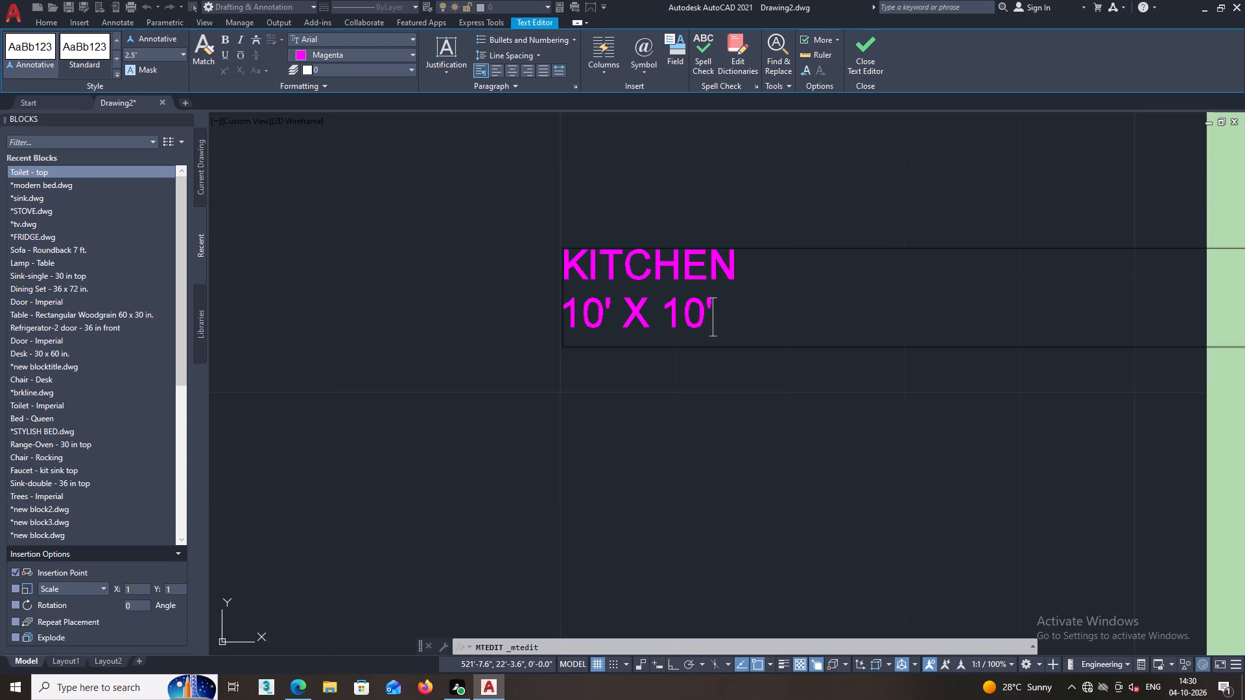
scroll(723, 353, "down", 2)
scroll(722, 352, "up", 1)
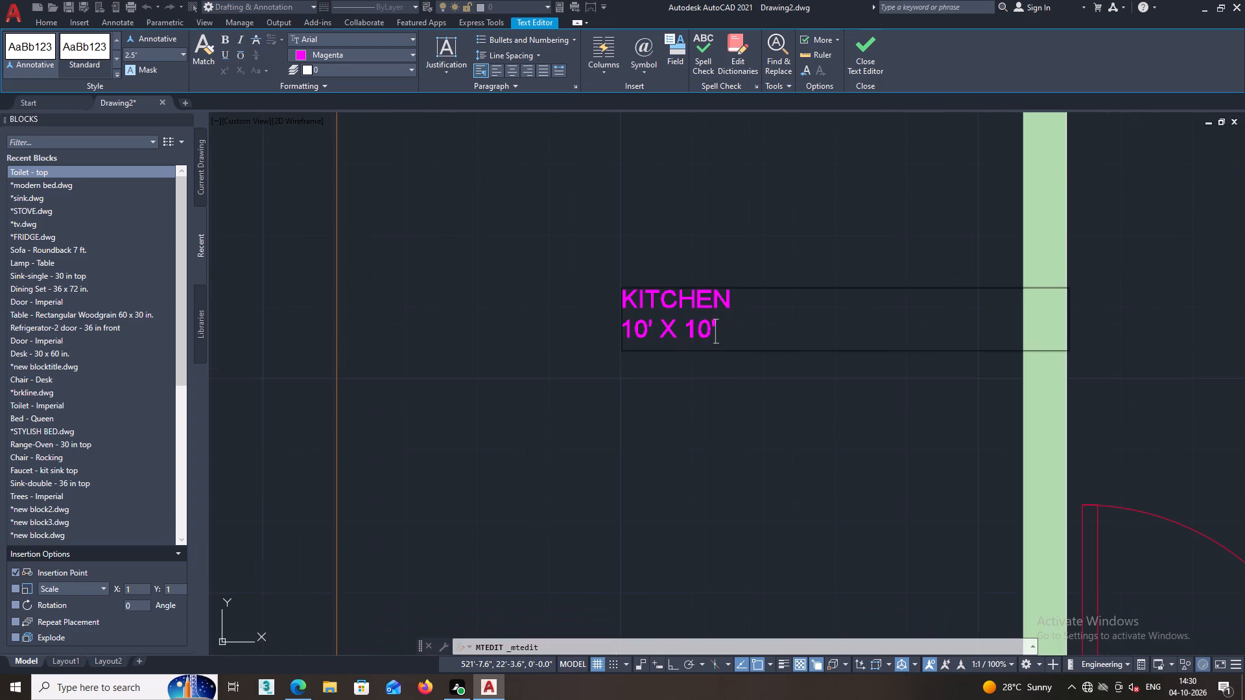
left_click(651, 432)
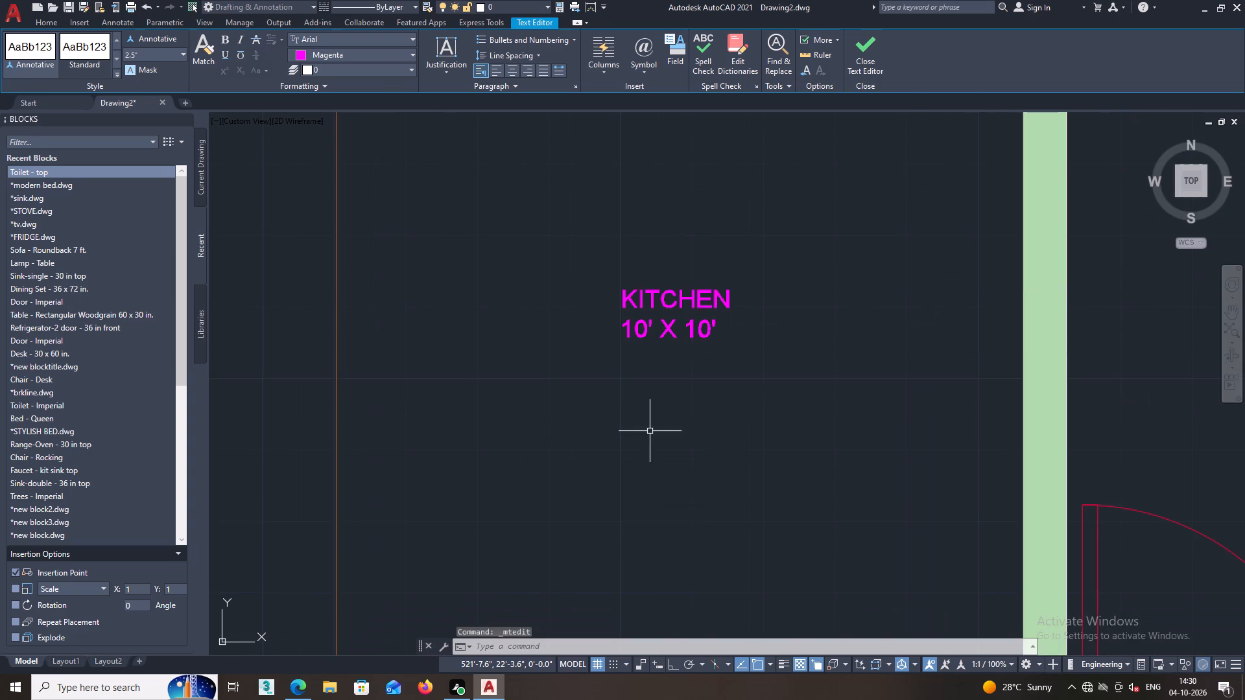
Change the name line of the copied label in the northeast bedroom to BEDROOM-1.
middle_click_drag(650, 425, 462, 352)
scroll(530, 362, "down", 3)
middle_click_drag(562, 372, 519, 373)
key("space")
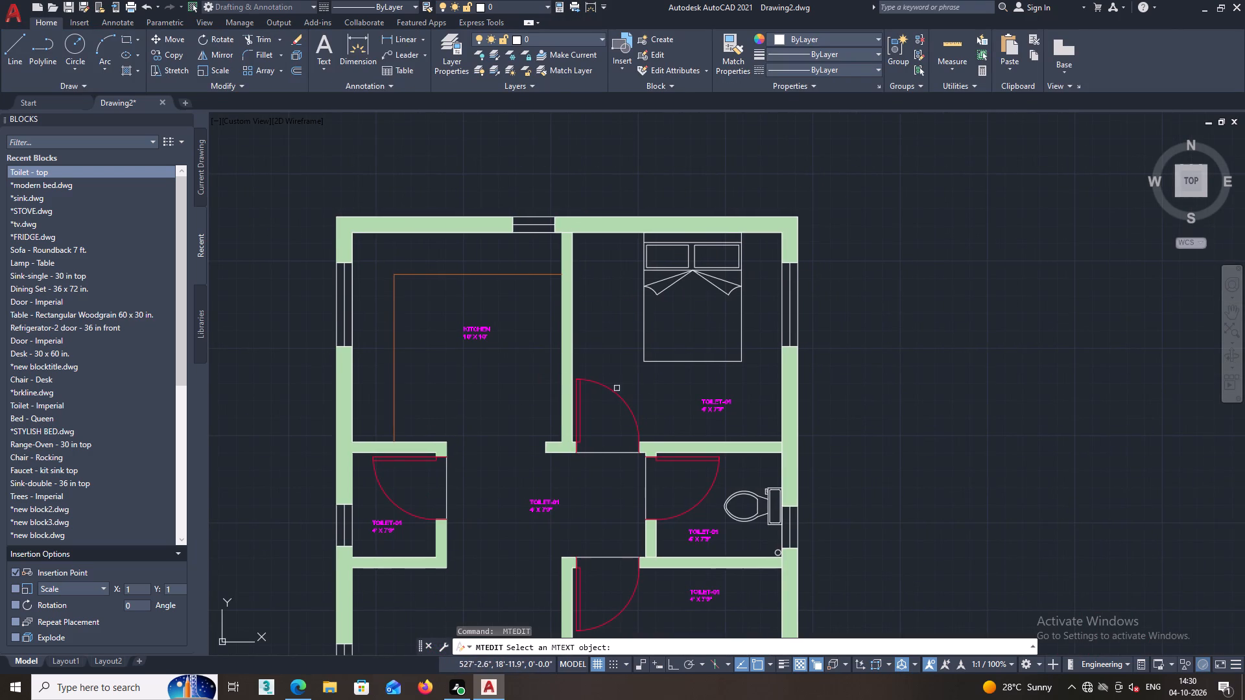
middle_click_drag(661, 391, 492, 428)
scroll(523, 411, "up", 1)
left_click(568, 458)
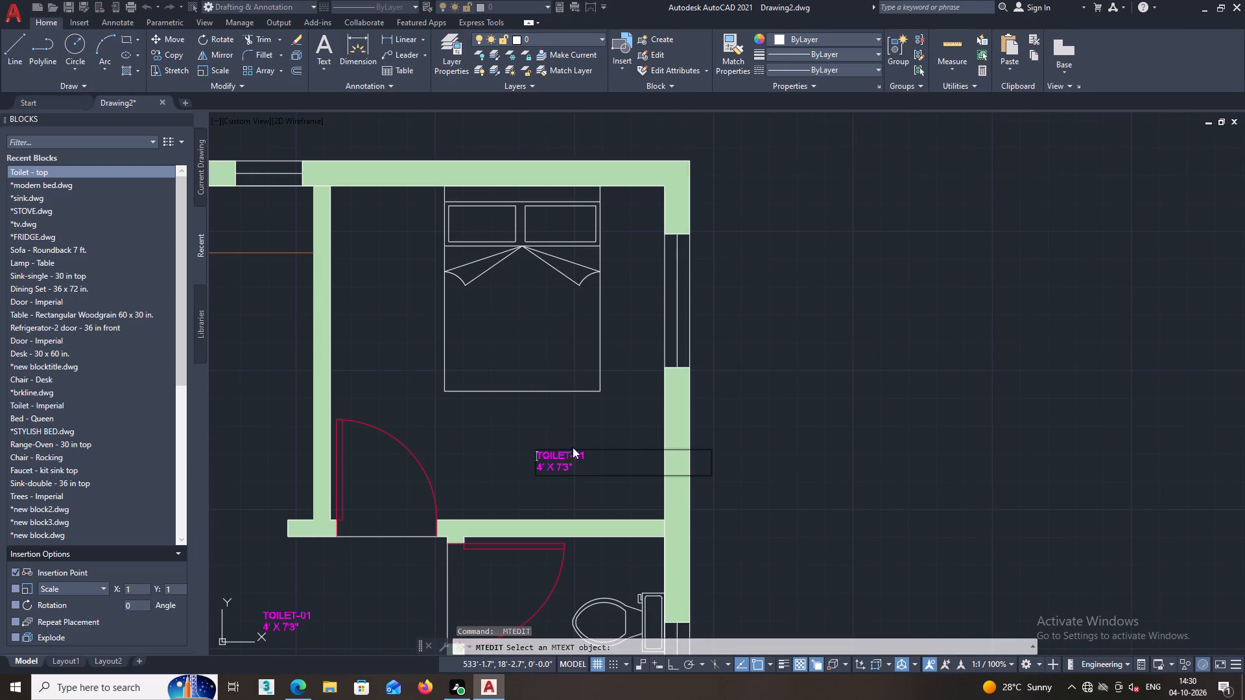
left_click(589, 452)
key("BackSpace")
key("BackSpace")
key("BackSpace")
key("BackSpace")
key("BackSpace")
key("BackSpace")
key("BackSpace")
key("BackSpace")
key("BackSpace")
key("BackSpace")
key("BackSpace")
key("BackSpace")
key("BackSpace")
key("BackSpace")
key("BackSpace")
key("BackSpace")
key("BackSpace")
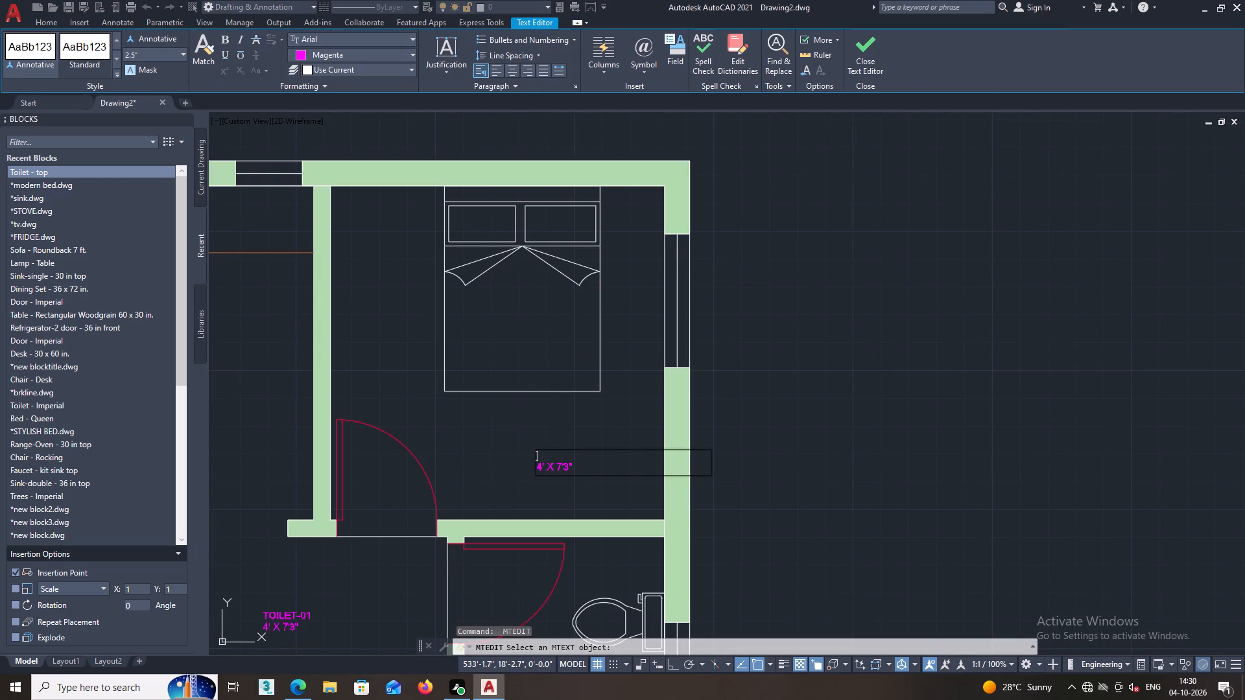
type("BEDROOM")
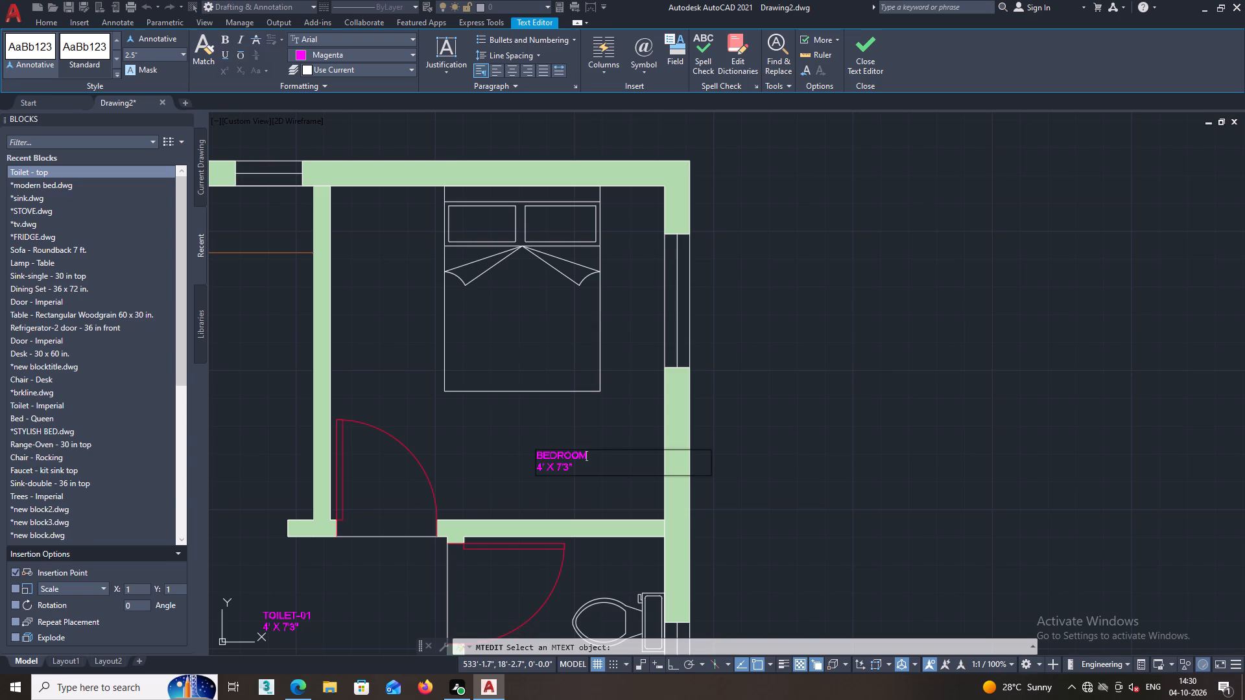
key("minus")
key("1")
Set the BEDROOM-1 label's size line to 10'0" X 11'0" and finish editing the label.
scroll(575, 464, "up", 1)
left_click(523, 475)
left_click(521, 476)
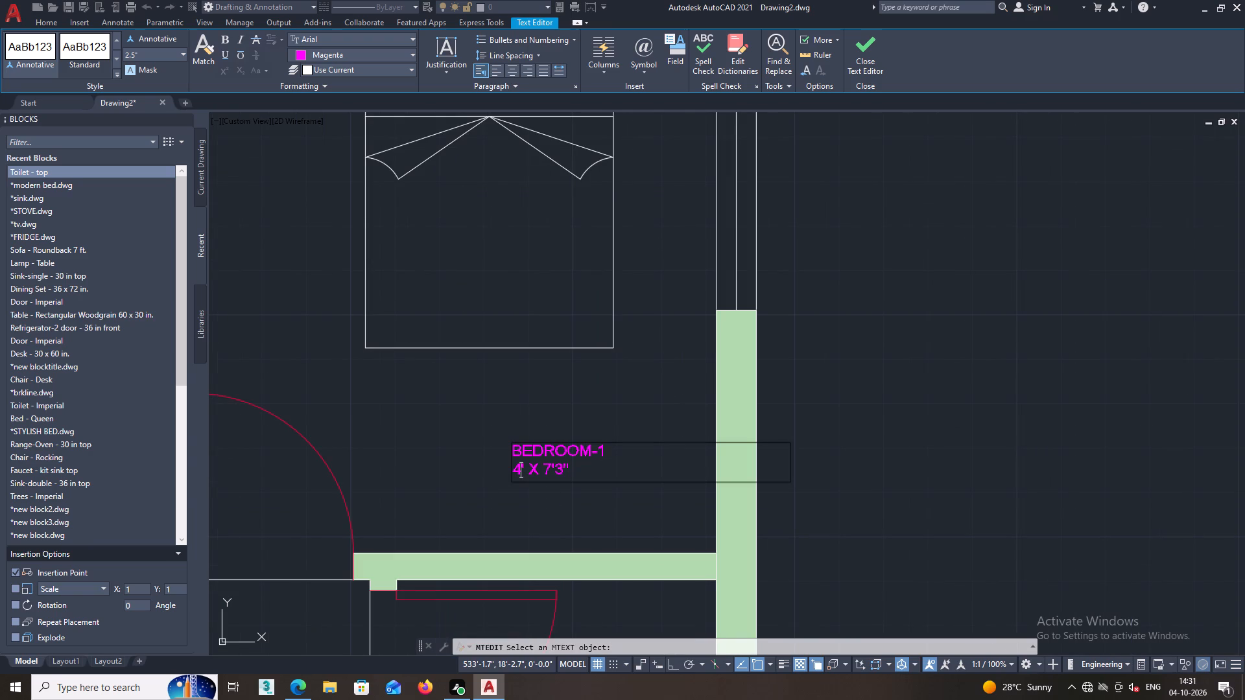
key("BackSpace")
type("10")
scroll(525, 476, "up", 1)
left_click(575, 464)
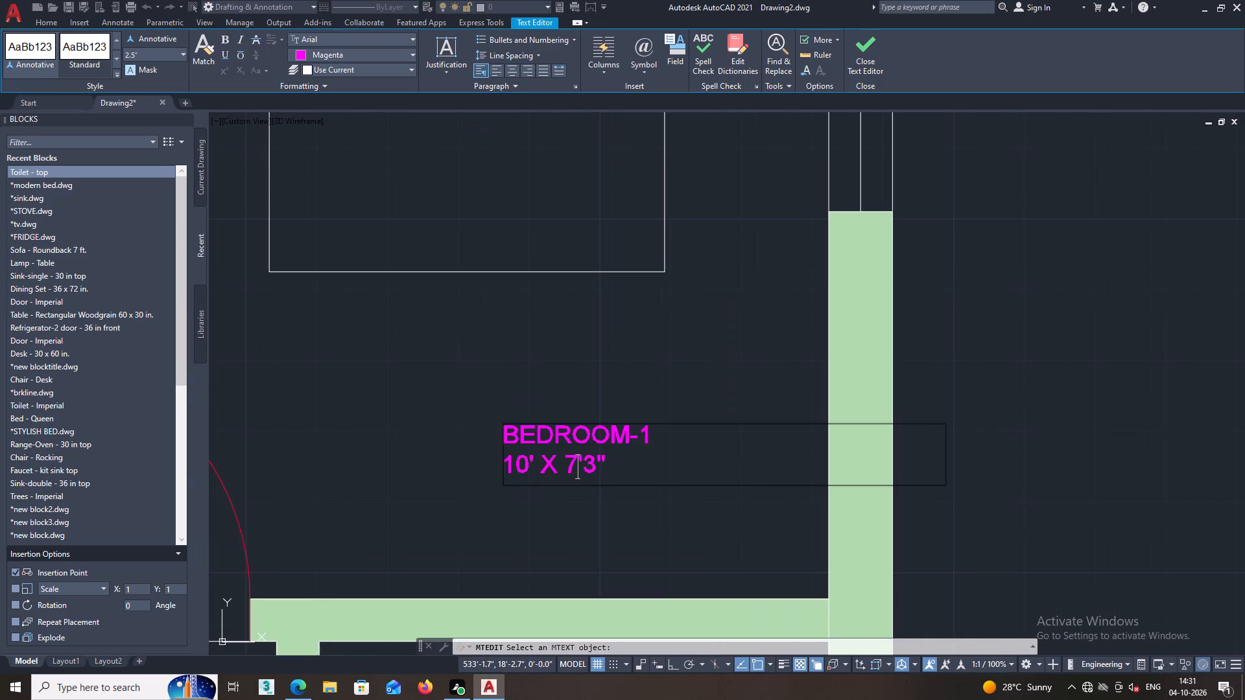
left_click(641, 472)
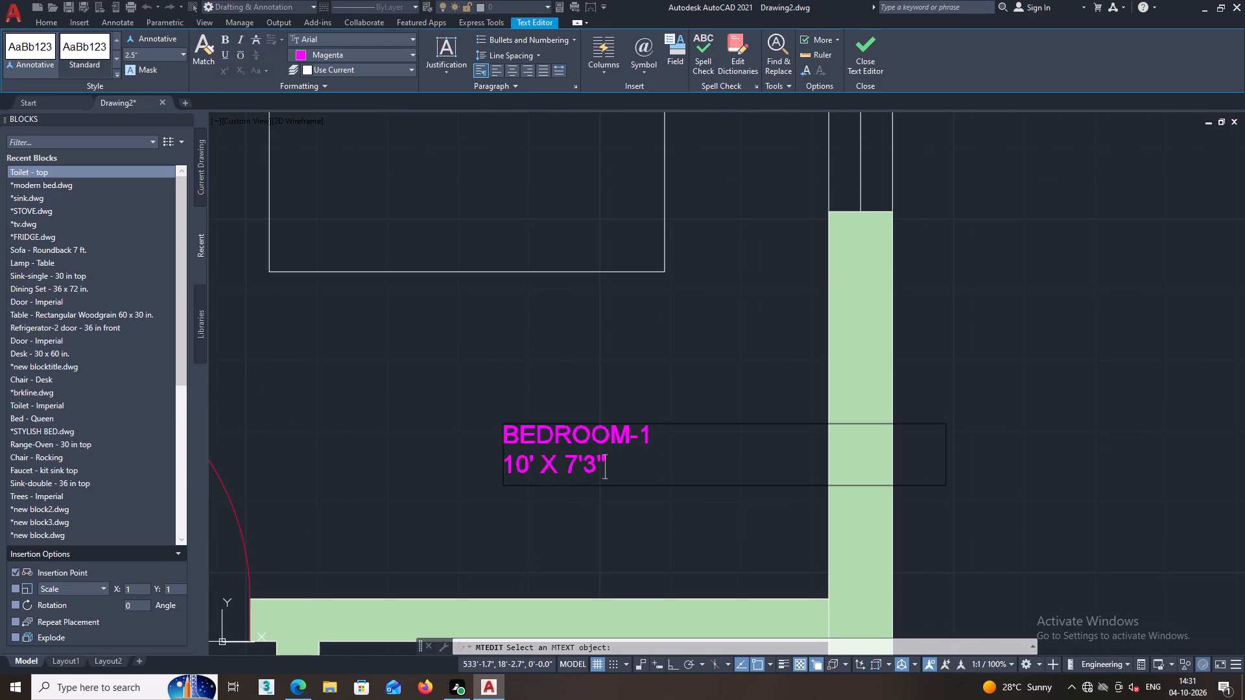
left_click(631, 473)
key("BackSpace")
key("BackSpace")
scroll(555, 456, "up", 1)
left_click(591, 474)
key("BackSpace")
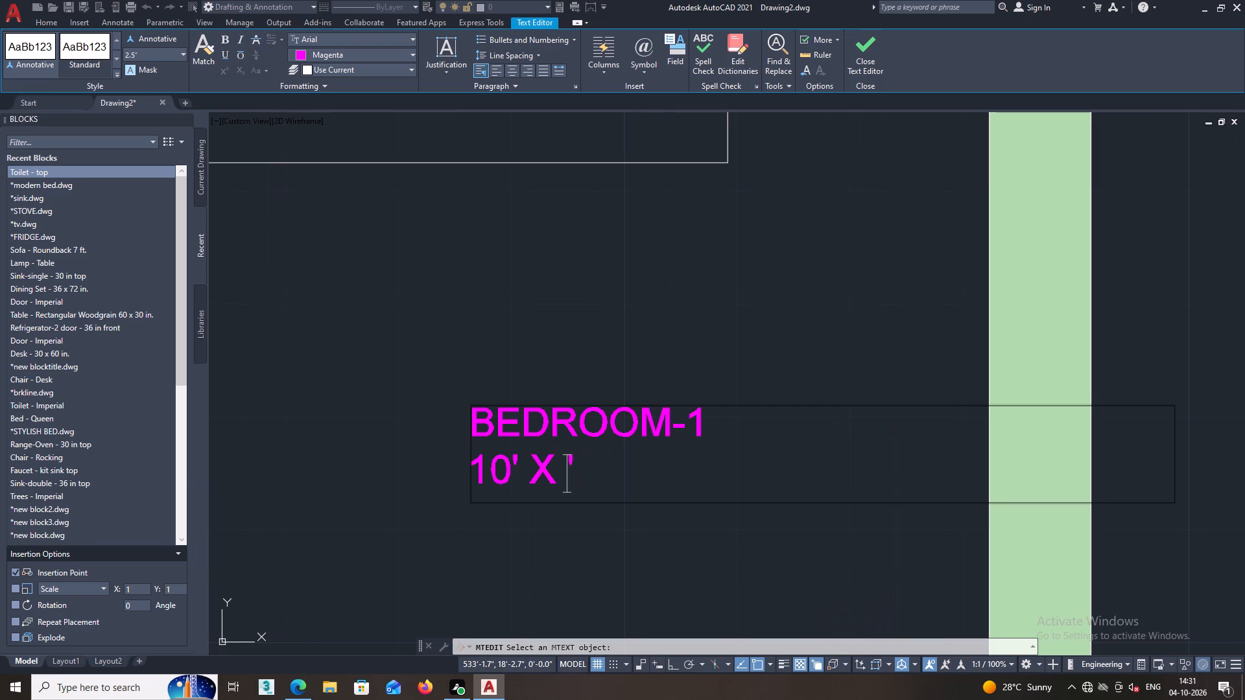
type("11")
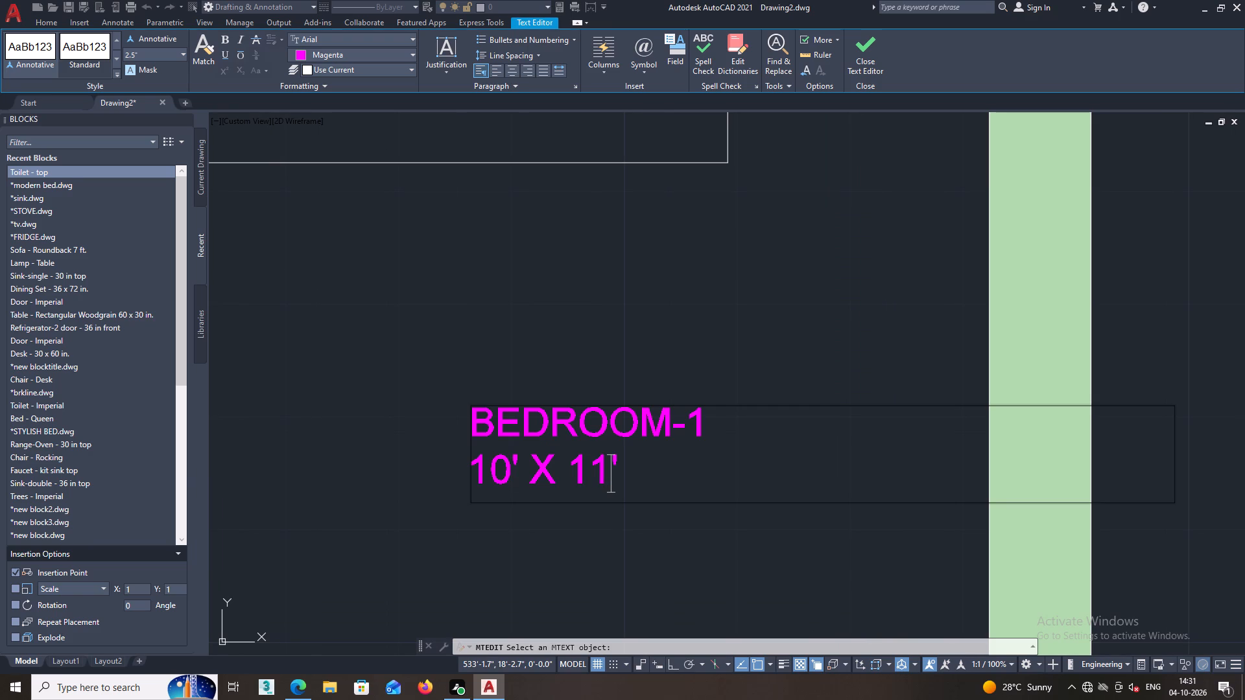
left_click(623, 478)
type("0\"")
scroll(445, 391, "up", 1)
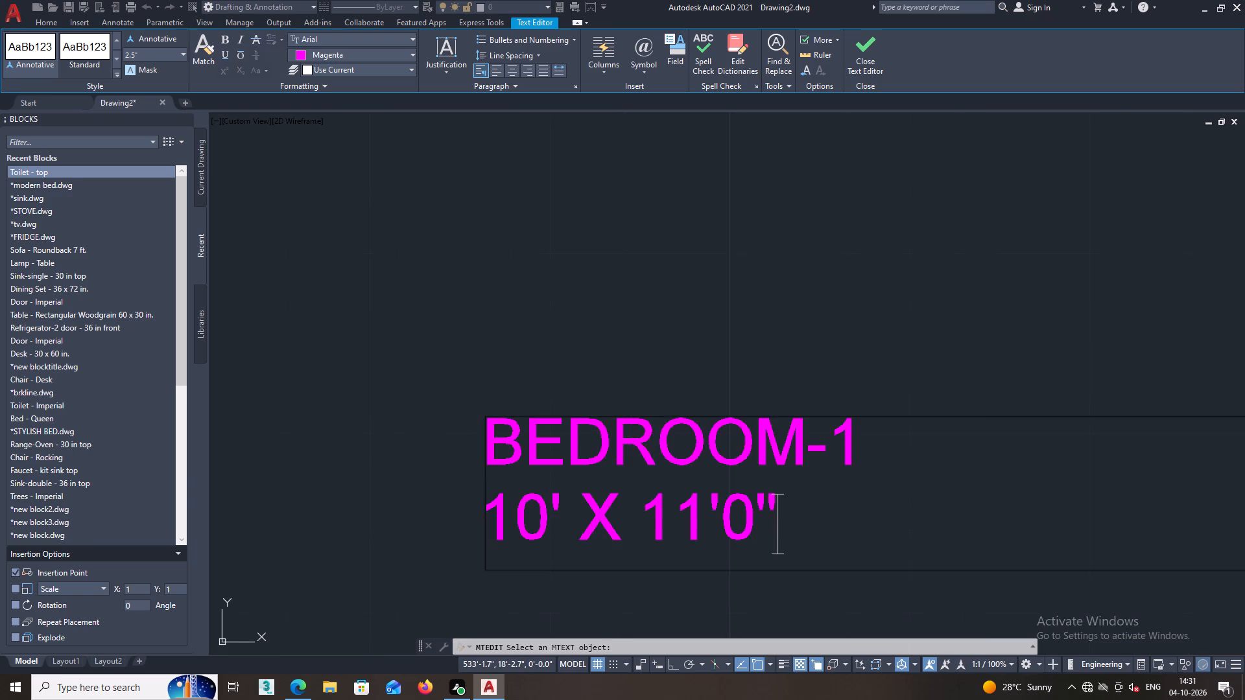
scroll(530, 502, "down", 3)
scroll(546, 511, "up", 2)
left_click(528, 505)
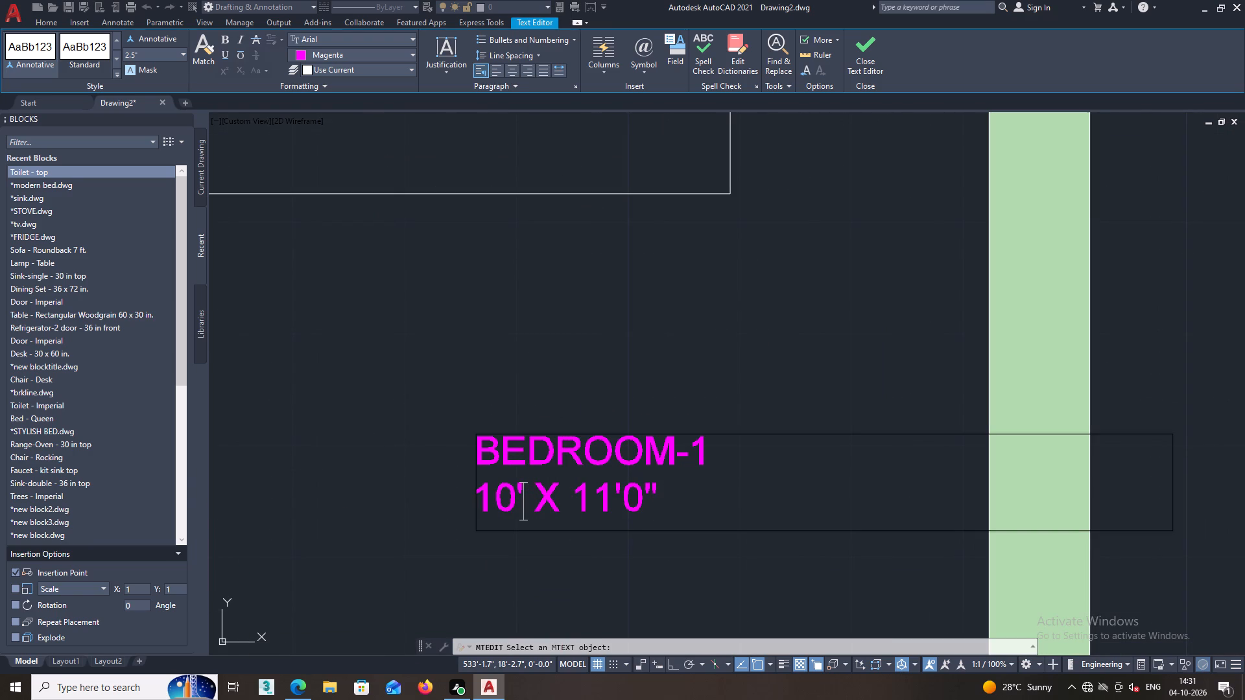
type("0\"")
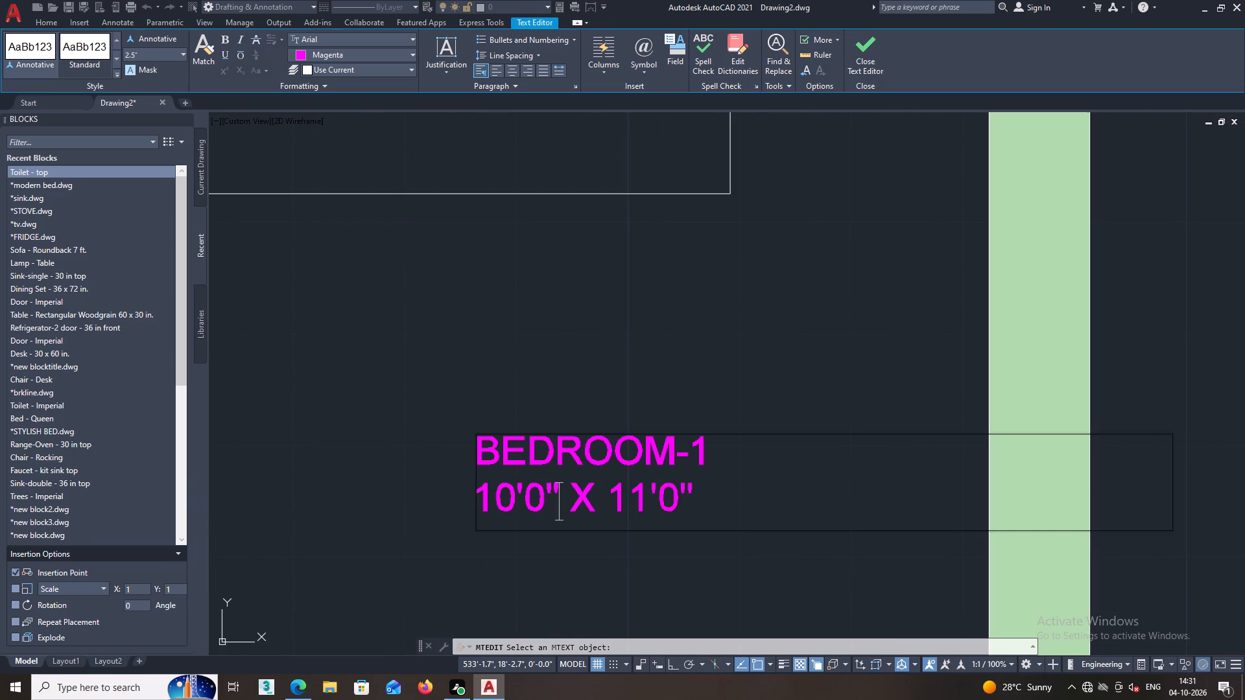
scroll(514, 529, "down", 3)
middle_click_drag(541, 517, 582, 461)
left_click(499, 466)
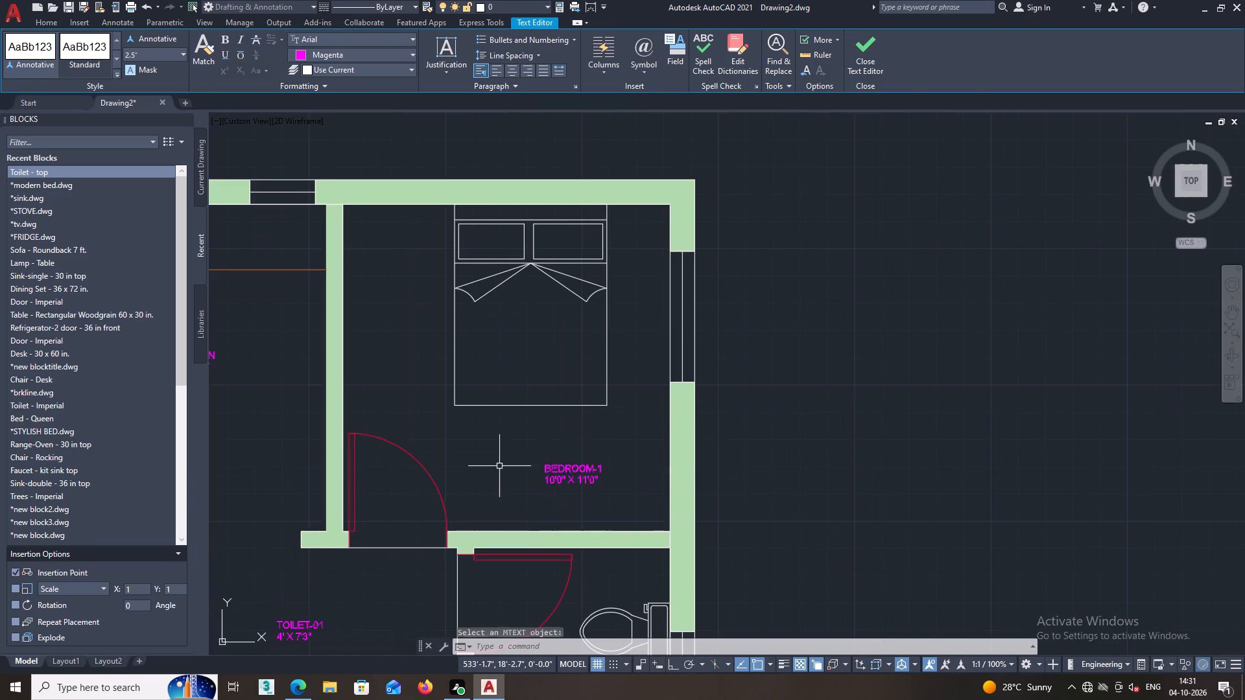
Change the name line of the TOILET-01 label in the central hall to COMMON SPACE.
middle_click_drag(510, 460, 628, 370)
middle_click_drag(490, 498, 584, 414)
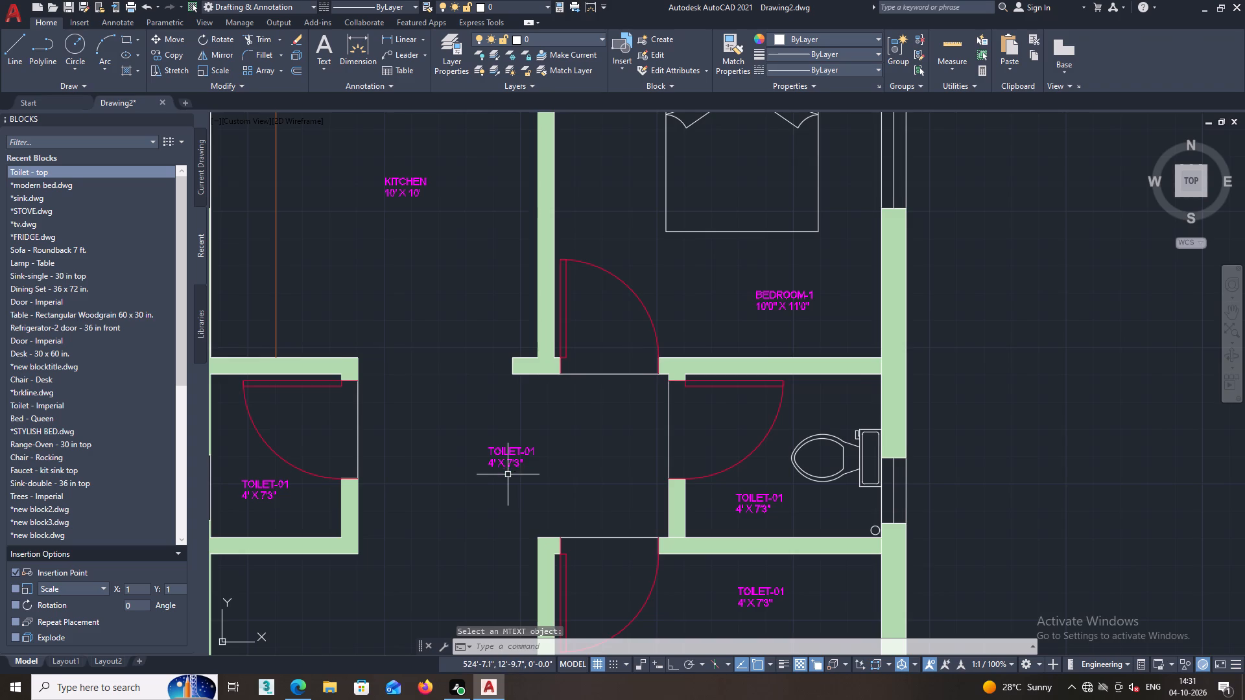
middle_click_drag(516, 471, 542, 460)
scroll(542, 460, "up", 1)
middle_click_drag(541, 460, 609, 475)
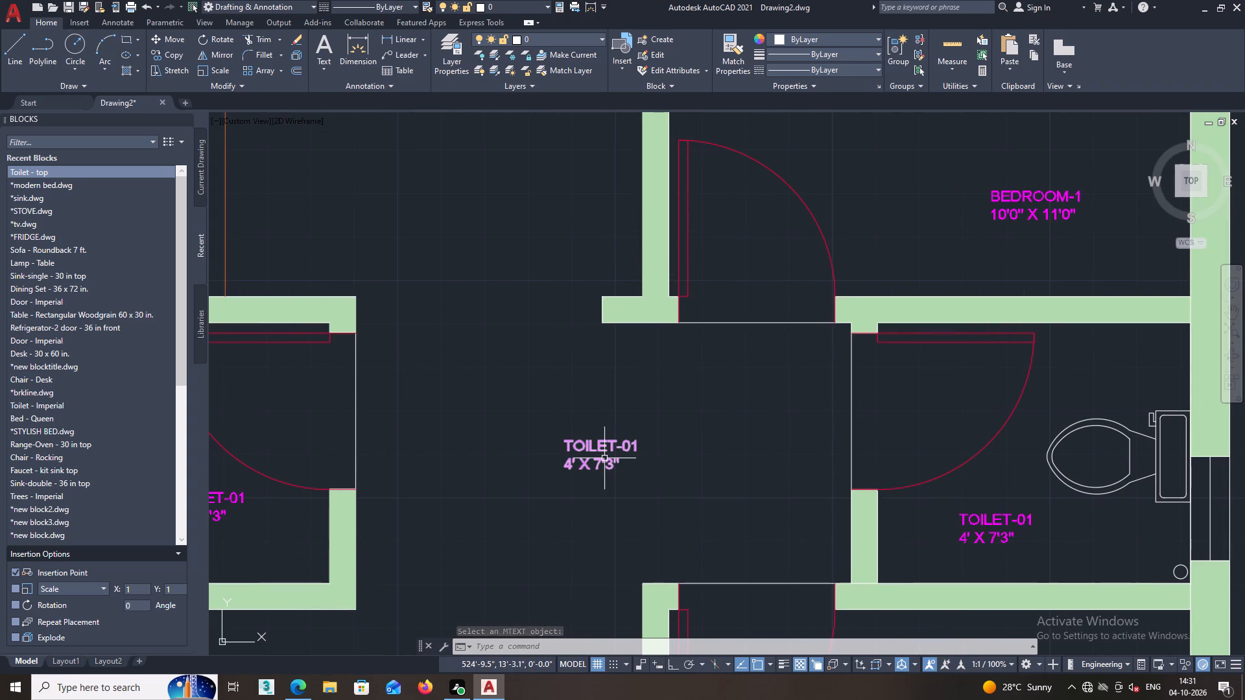
key("space")
left_click(604, 449)
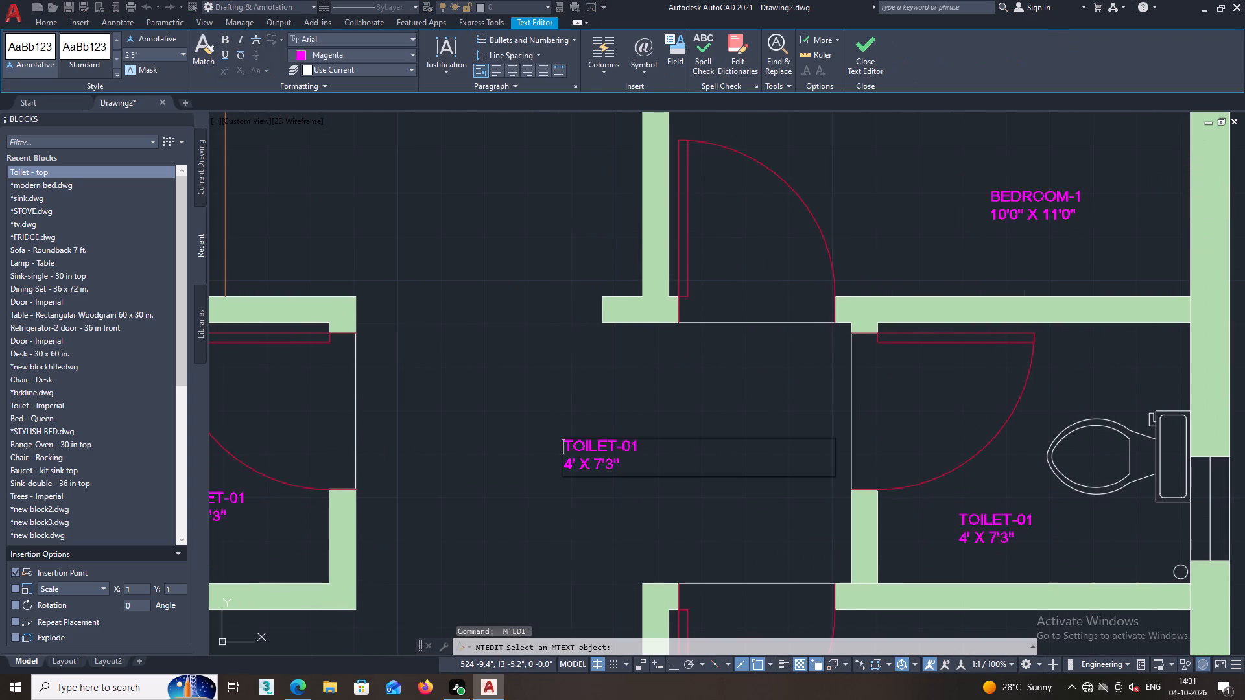
scroll(630, 451, "up", 2)
left_click(643, 446)
key("BackSpace")
key("BackSpace")
key("BackSpace")
key("BackSpace")
key("BackSpace")
key("BackSpace")
key("BackSpace")
key("BackSpace")
key("BackSpace")
key("BackSpace")
key("BackSpace")
key("BackSpace")
key("BackSpace")
key("BackSpace")
key("BackSpace")
key("BackSpace")
key("BackSpace")
key("BackSpace")
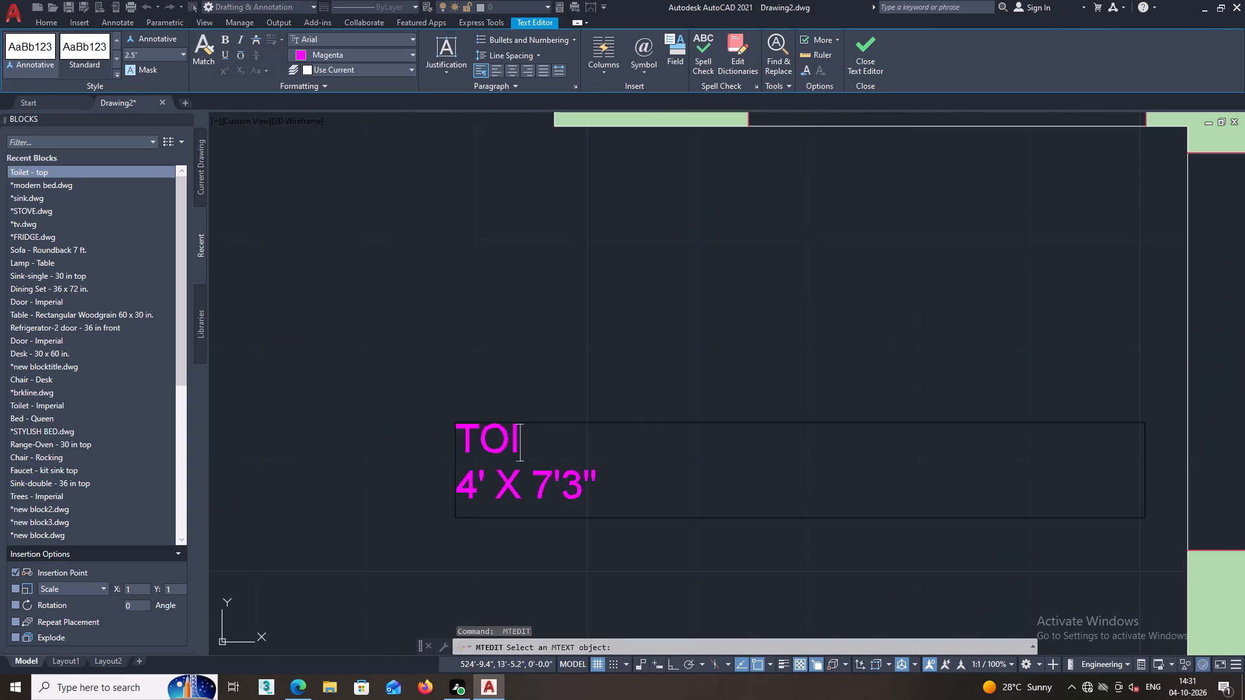
type("COMMOM")
key("F12")
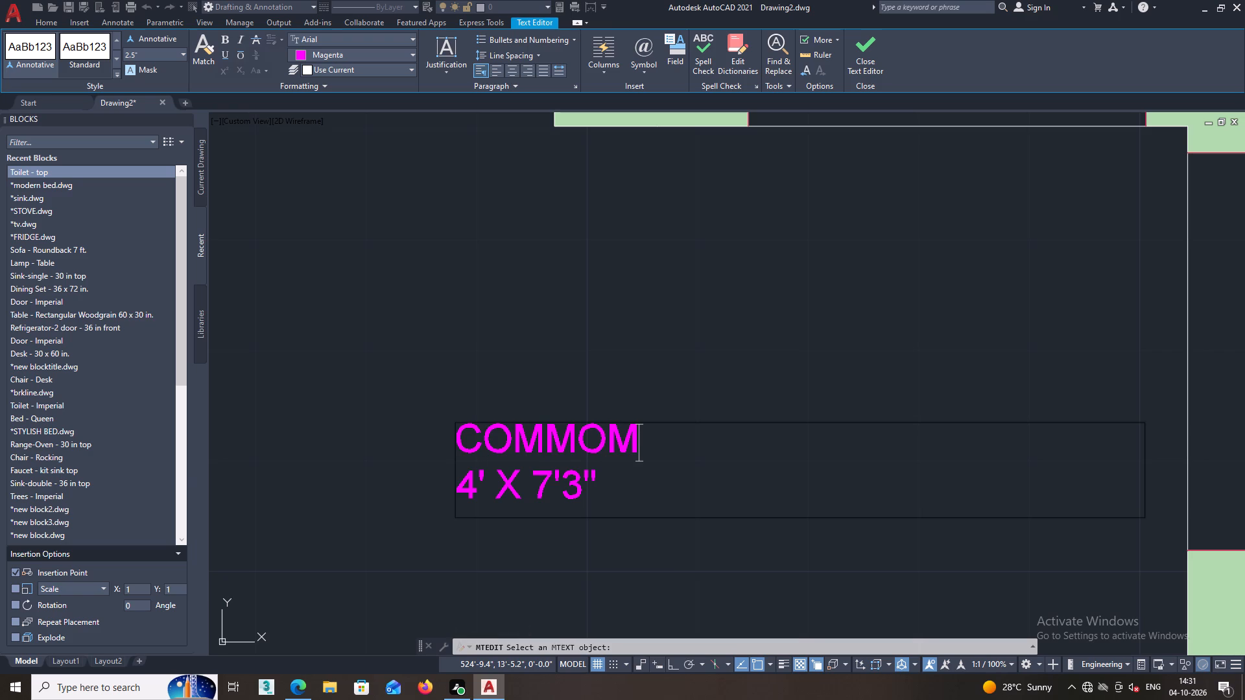
key("BackSpace")
type("N SPA")
key("v")
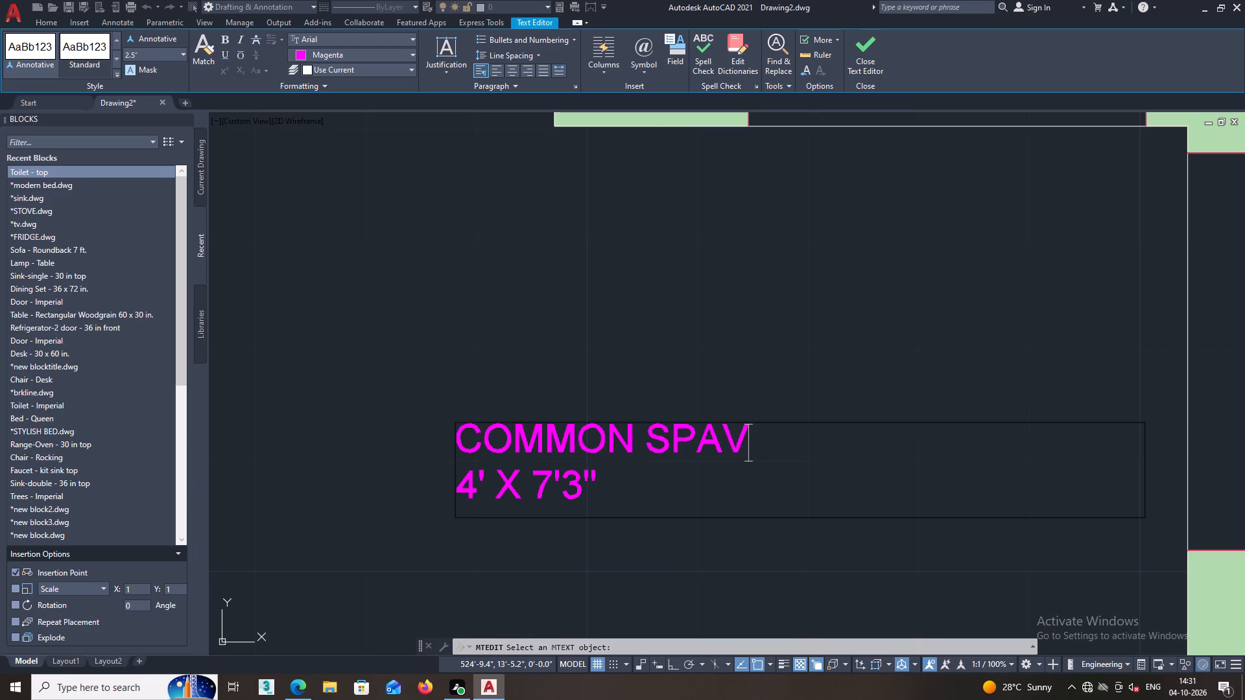
key("BackSpace")
type("CD")
key("BackSpace")
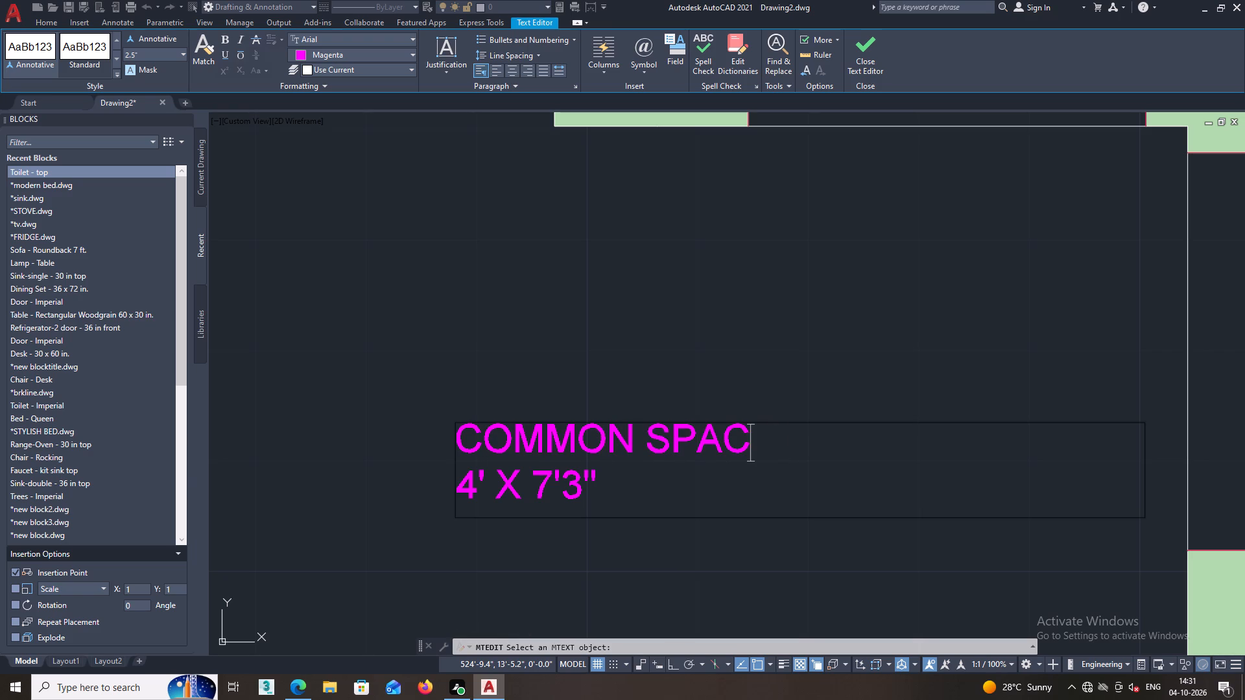
key("w")
key("BackSpace")
key("e")
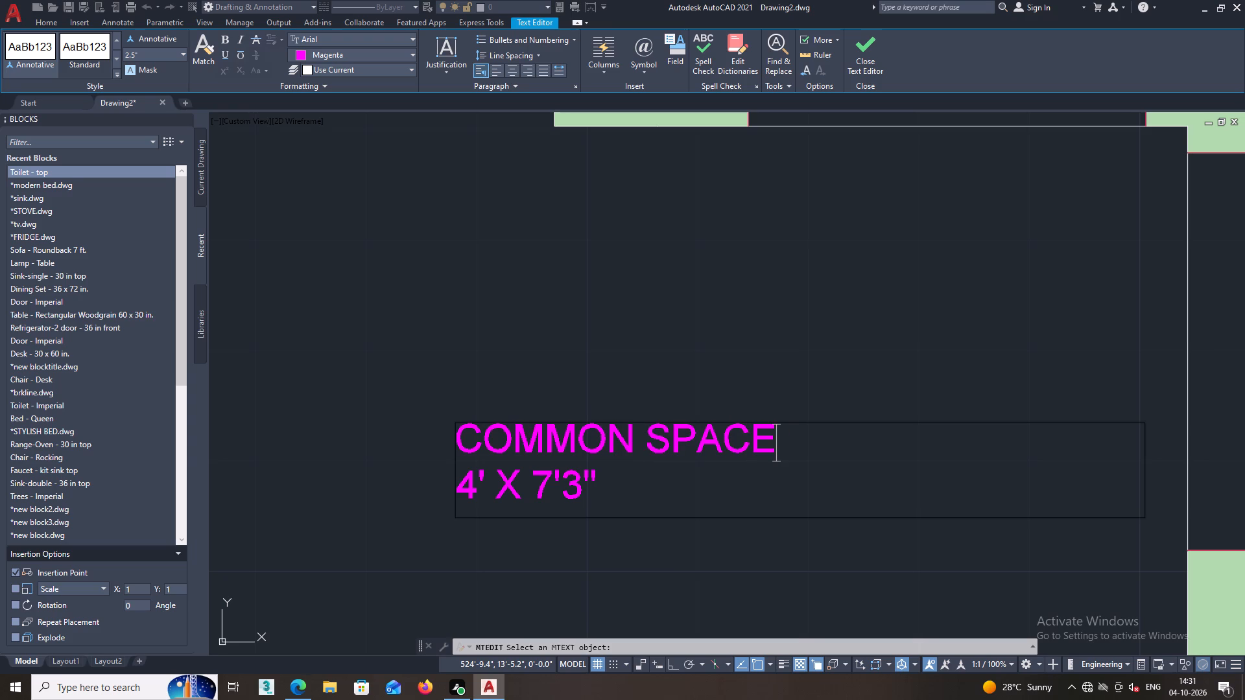
Set the first dimension in the COMMON SPACE label's size line to 9'7".
left_click(475, 493)
key("BackSpace")
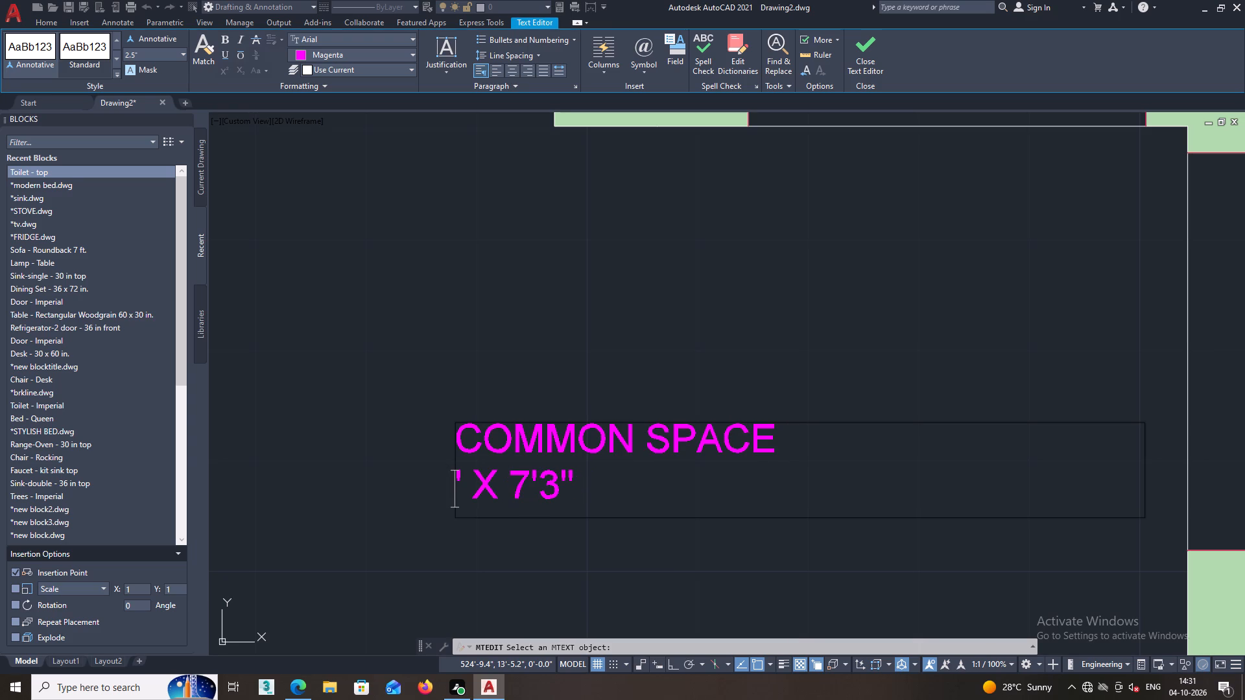
type("91")
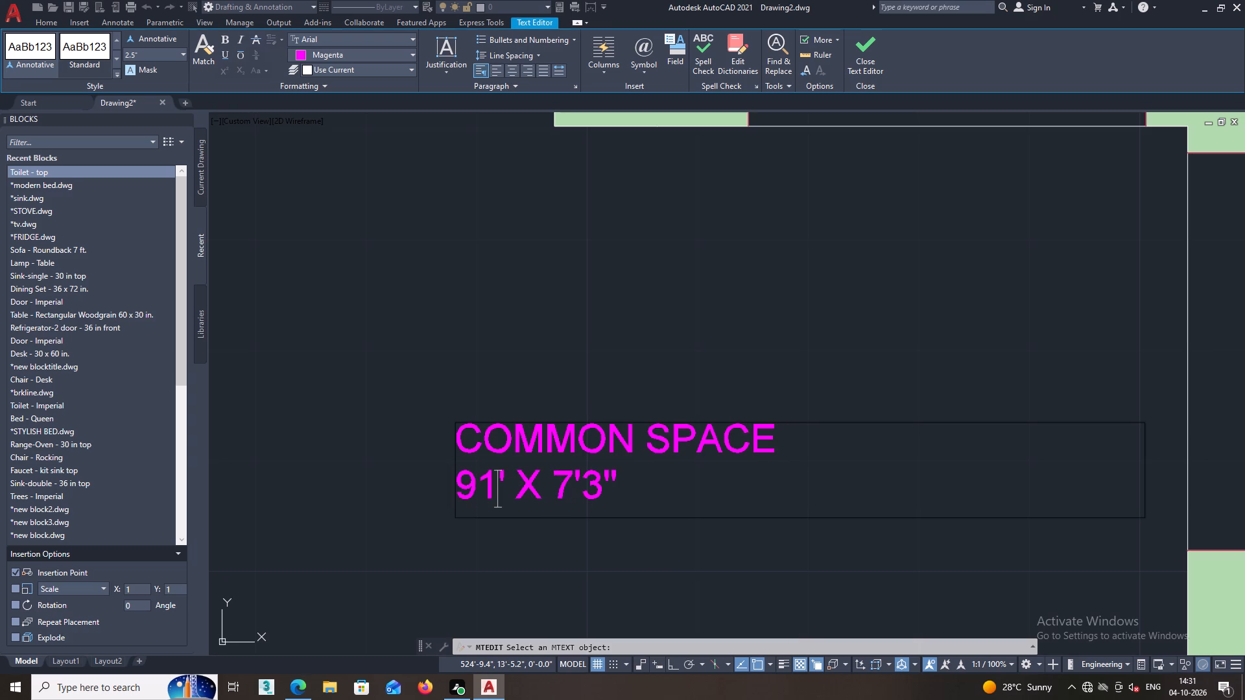
key("BackSpace")
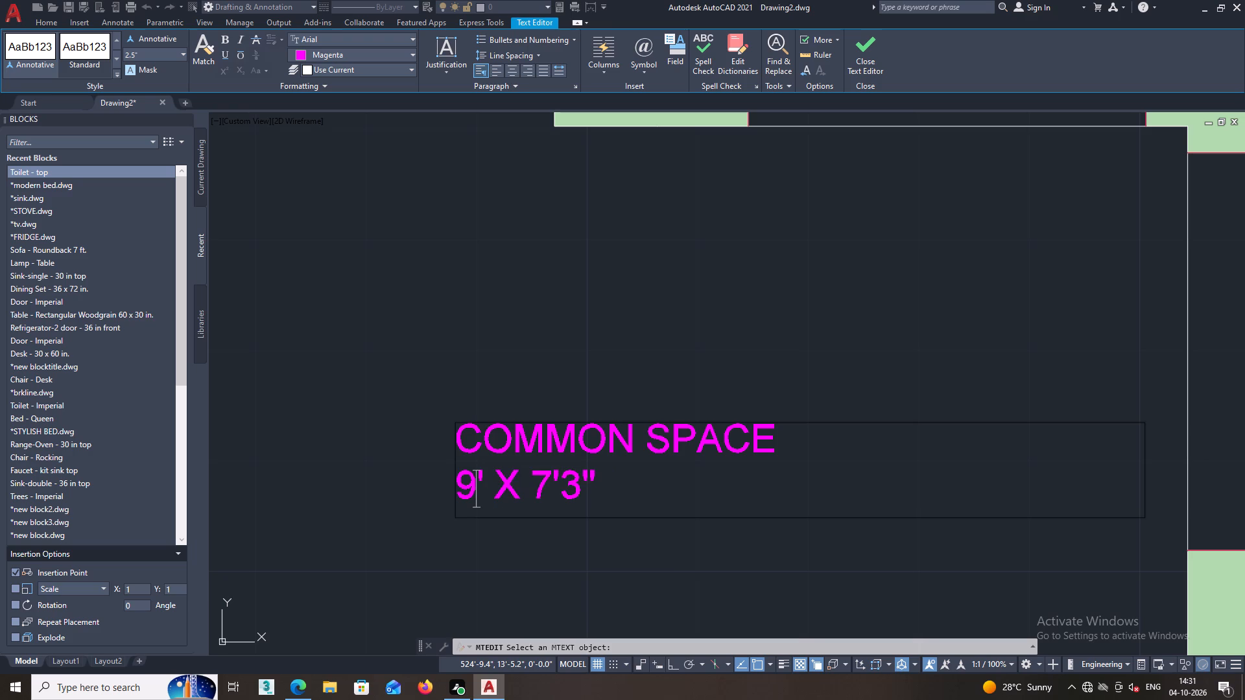
key("7")
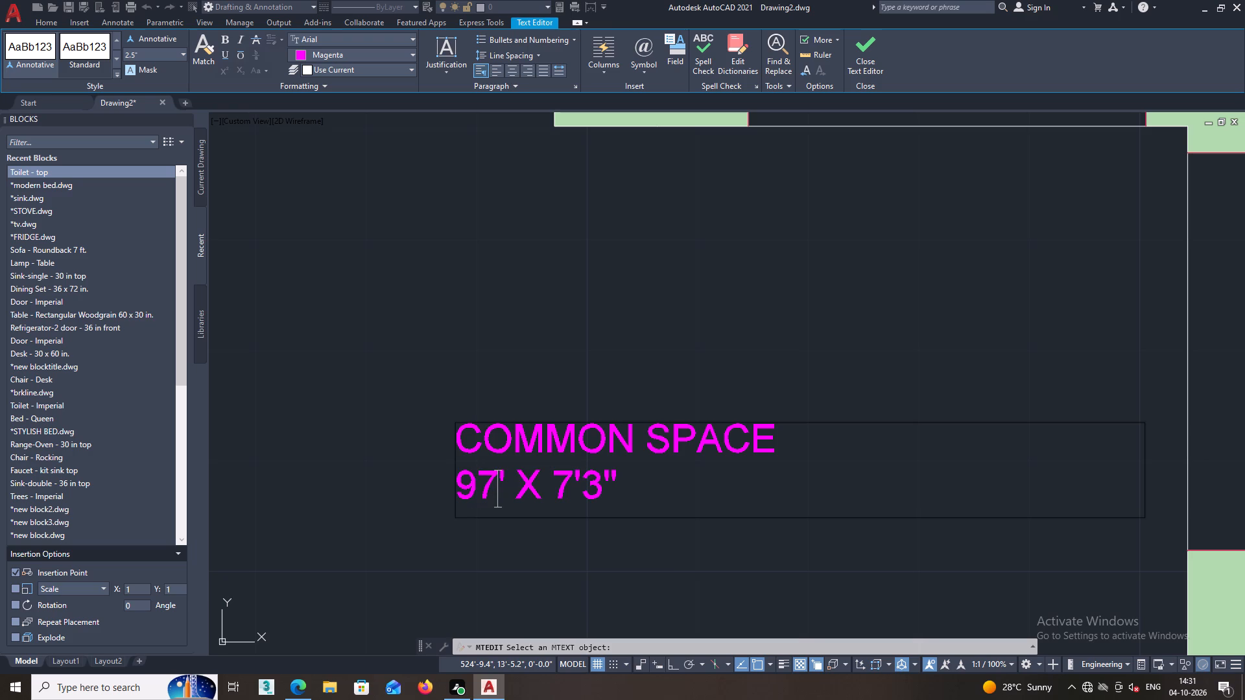
left_click(505, 478)
key("shift+quotedbl")
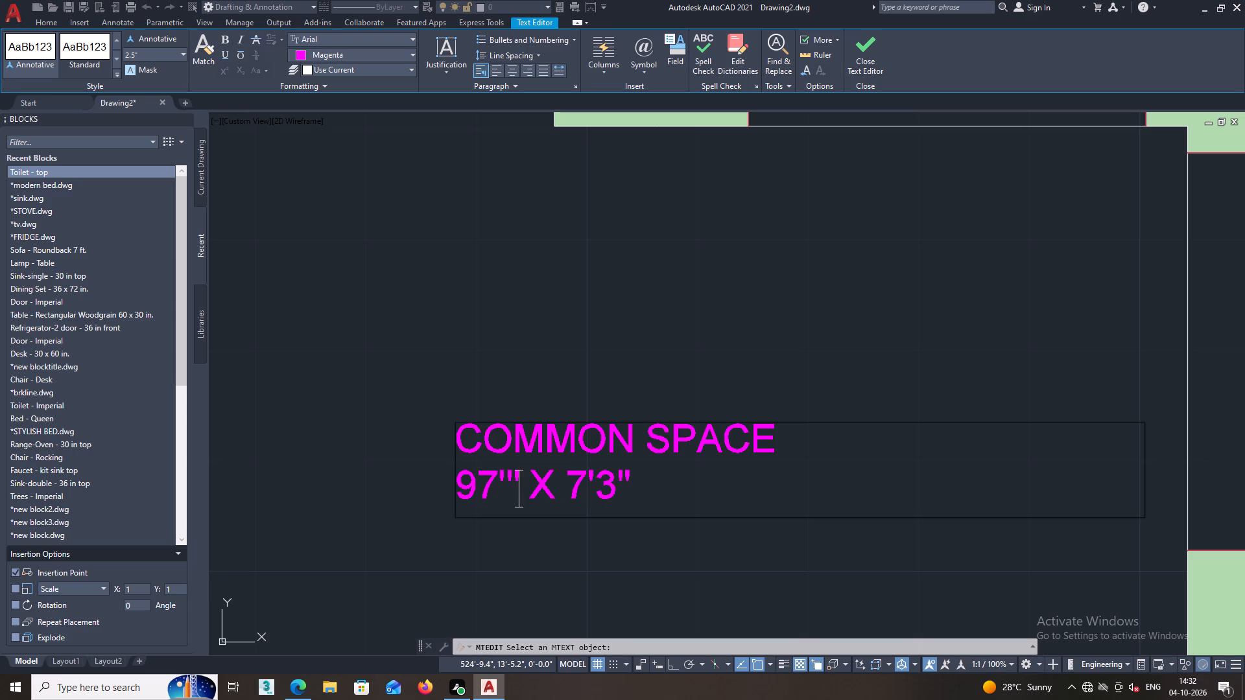
key("BackSpace")
key("BackSpace")
key("shift+quotedbl")
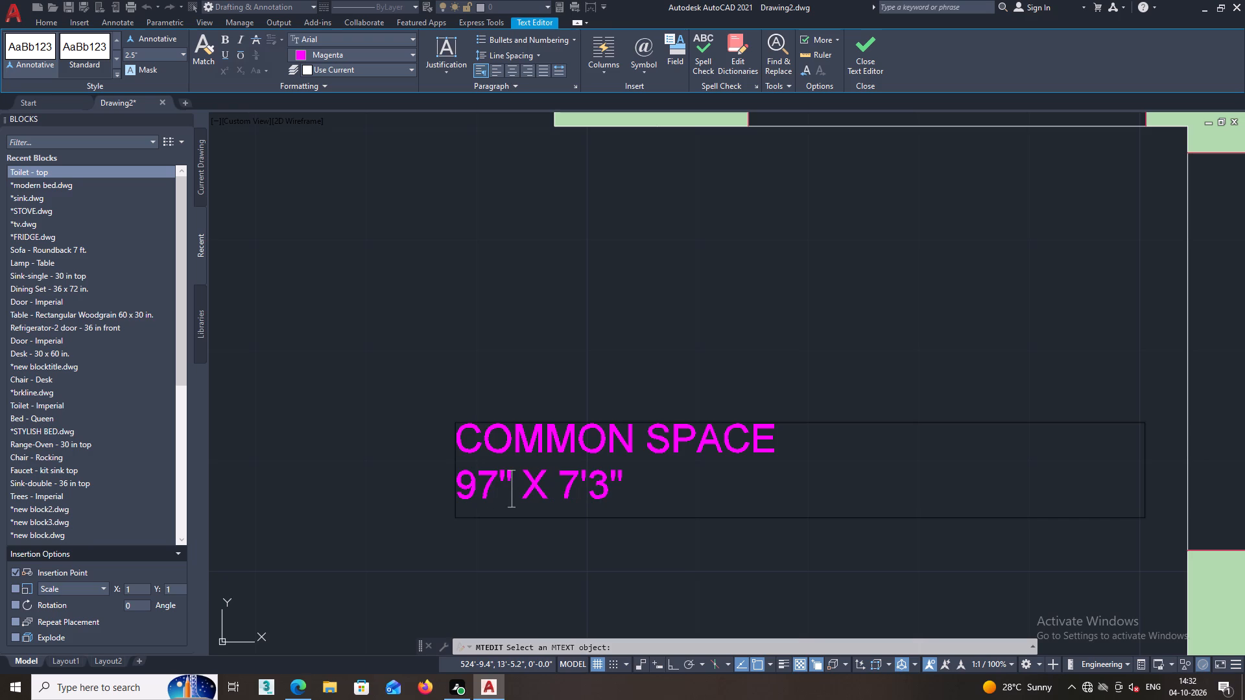
left_click(471, 495)
key("shift+quotedbl")
key("BackSpace")
key("apostrophe")
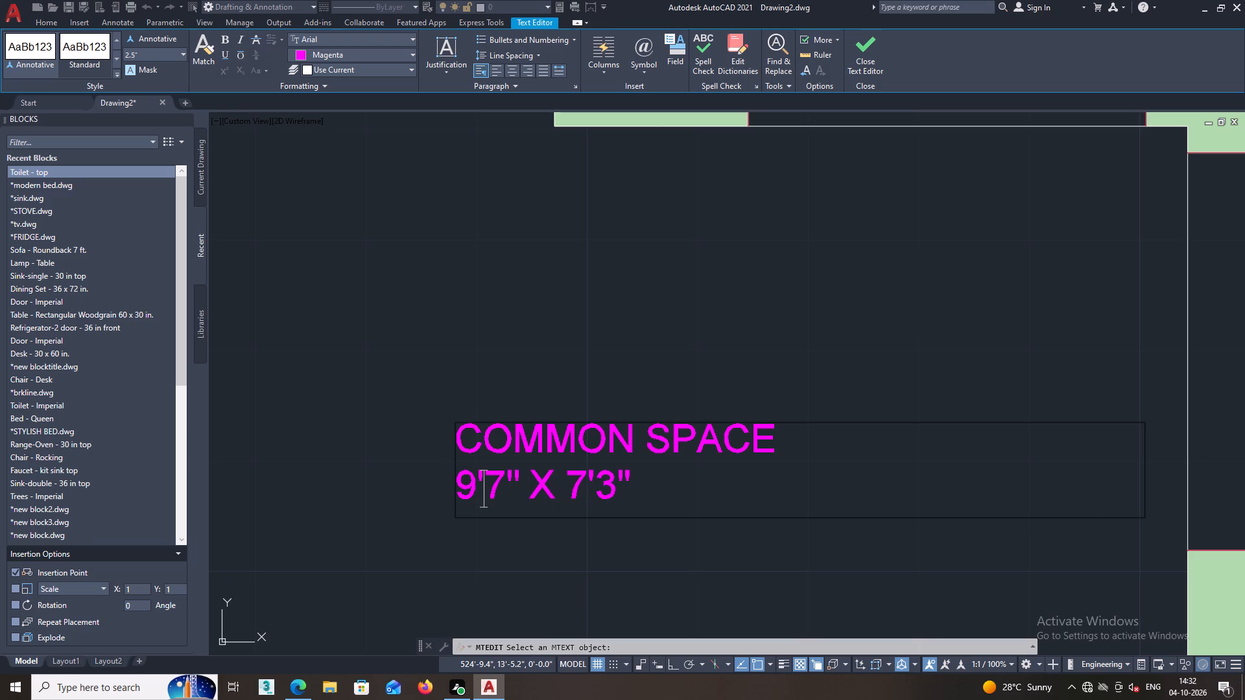
Set the second dimension in the COMMON SPACE label's size line to 5'0" and finish editing the label.
middle_click_drag(597, 507, 565, 510)
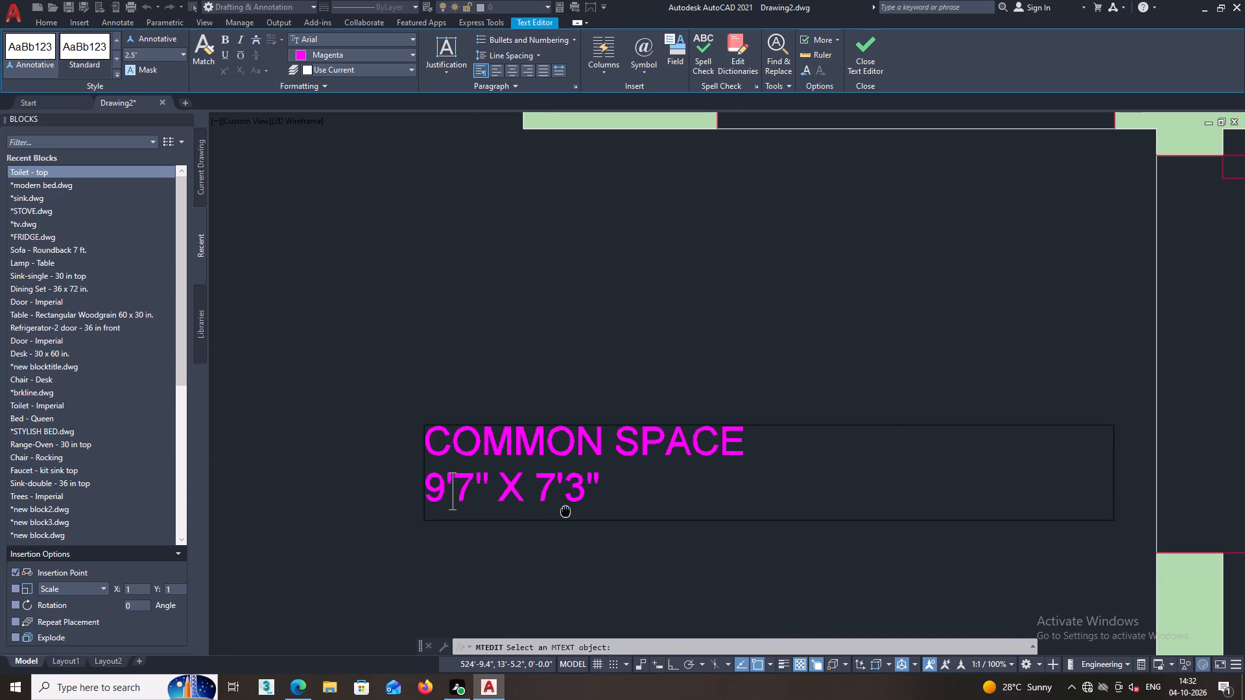
scroll(569, 500, "up", 1)
left_click(589, 493)
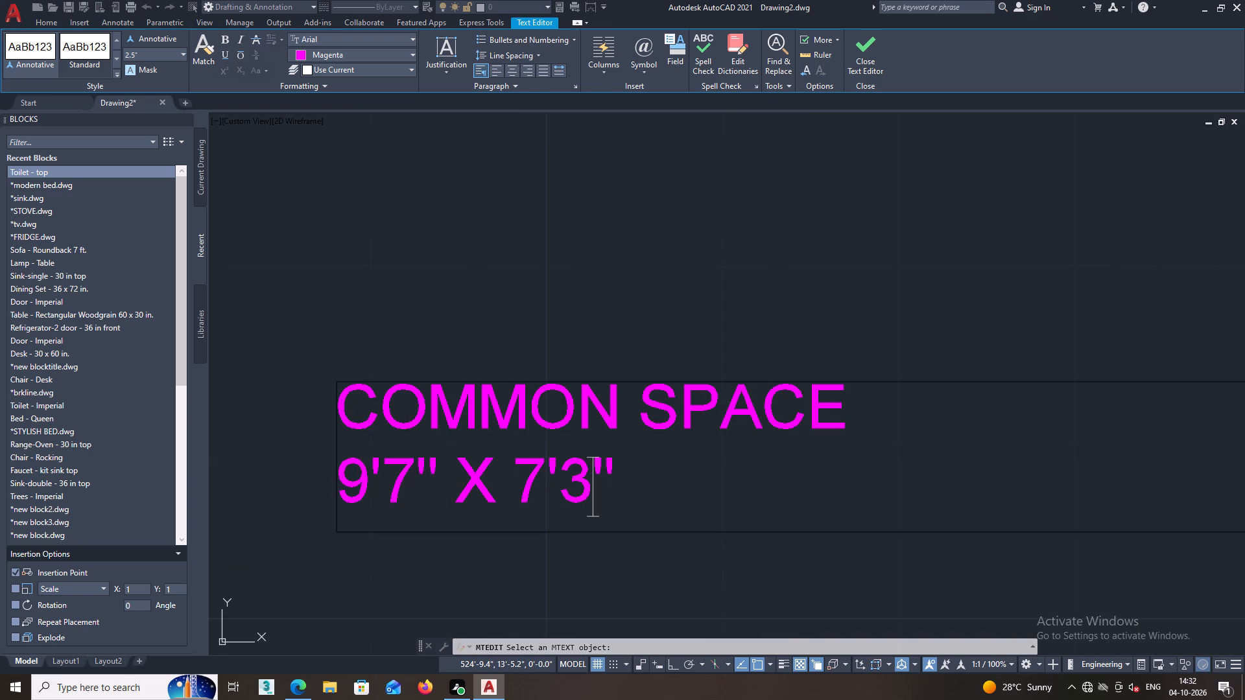
key("BackSpace")
key("0")
left_click(534, 512)
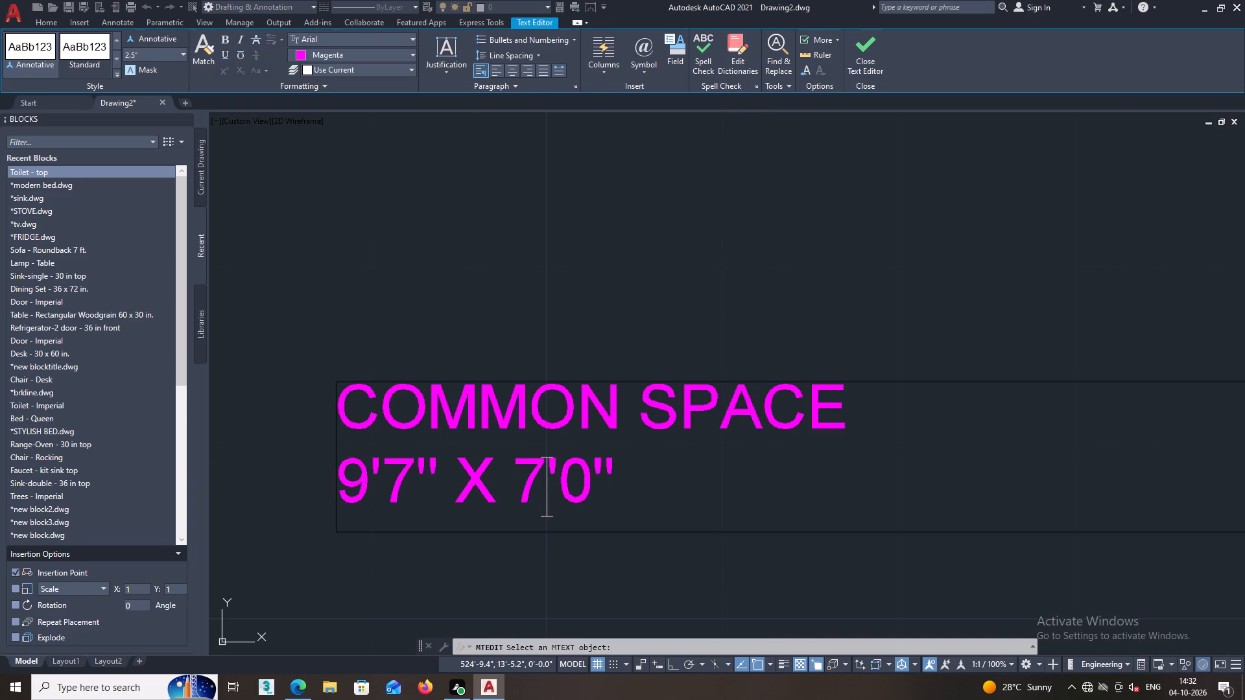
key("BackSpace")
key("5")
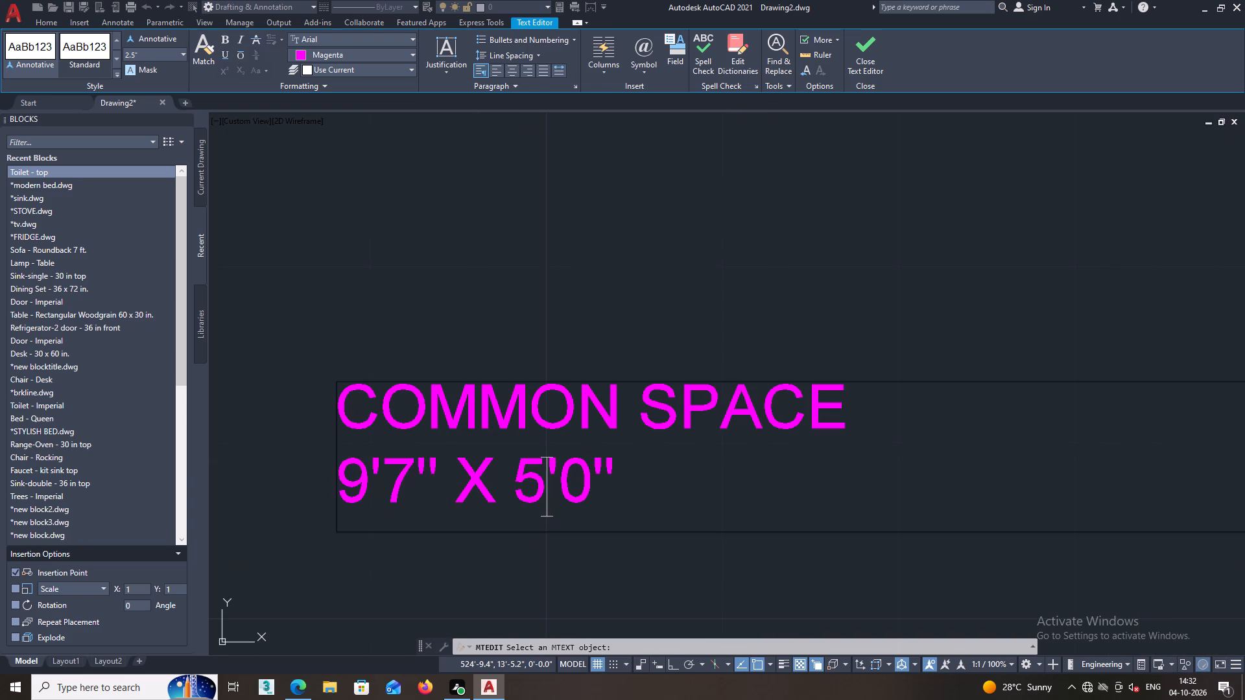
left_click(510, 579)
Change the name line of the TOILET-01 label in the open area southwest of the common space to LIVING&DINING.
middle_click_drag(629, 500, 658, 489)
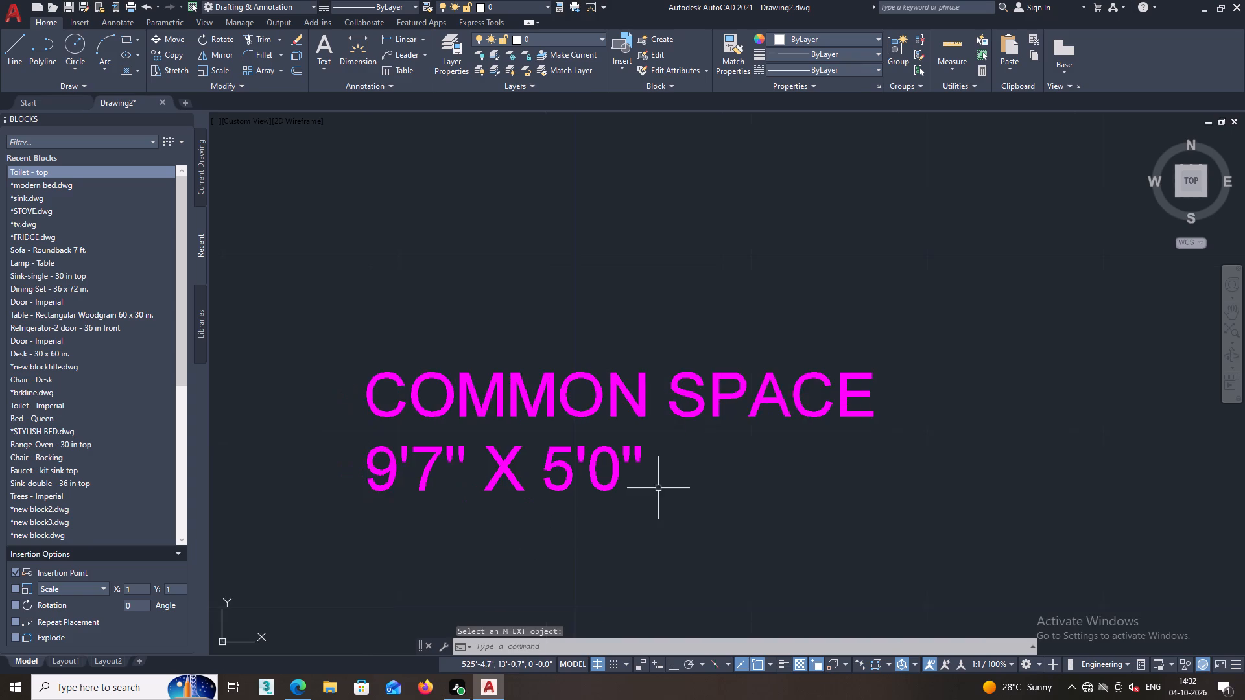
scroll(658, 488, "down", 2)
key("space")
middle_click_drag(628, 511, 557, 506)
middle_click(521, 502)
scroll(521, 502, "down", 3)
middle_click_drag(522, 505, 612, 396)
middle_click_drag(551, 456, 631, 367)
middle_click_drag(567, 484, 619, 443)
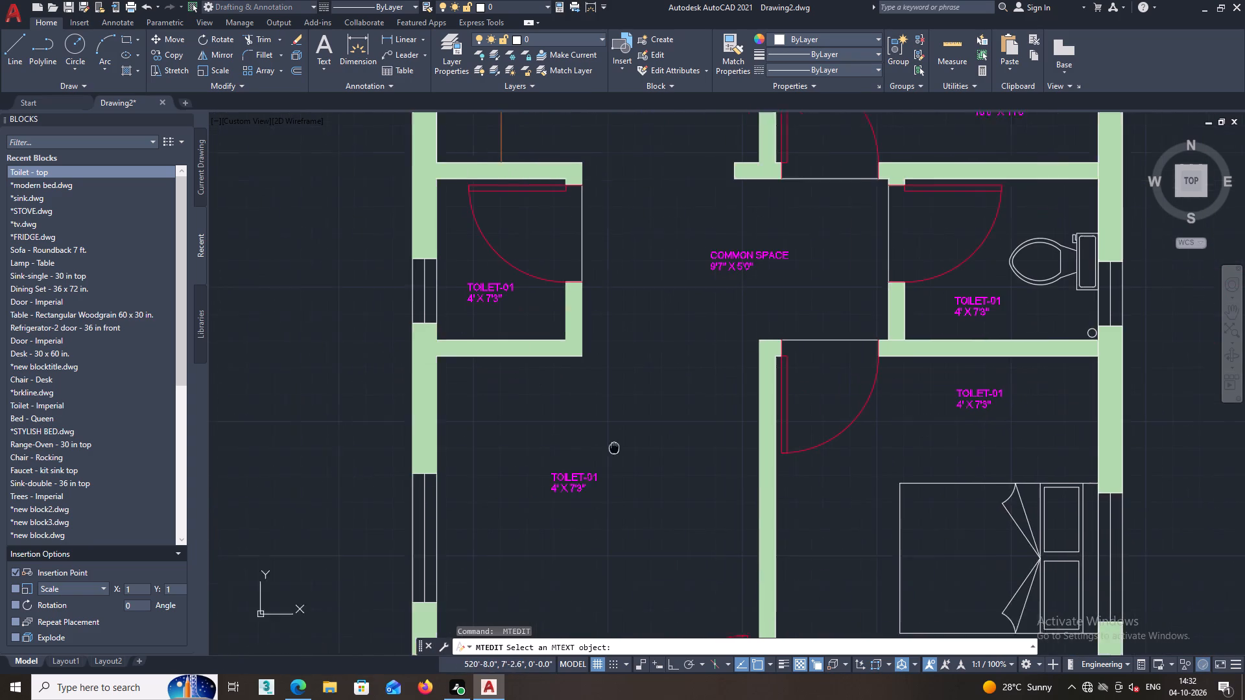
middle_click_drag(619, 443, 619, 443)
scroll(570, 487, "up", 1)
left_click(585, 454)
scroll(619, 448, "up", 2)
left_click(648, 455)
key("BackSpace")
key("BackSpace")
key("BackSpace")
key("BackSpace")
key("BackSpace")
key("BackSpace")
key("BackSpace")
key("BackSpace")
key("BackSpace")
key("BackSpace")
key("BackSpace")
key("BackSpace")
key("BackSpace")
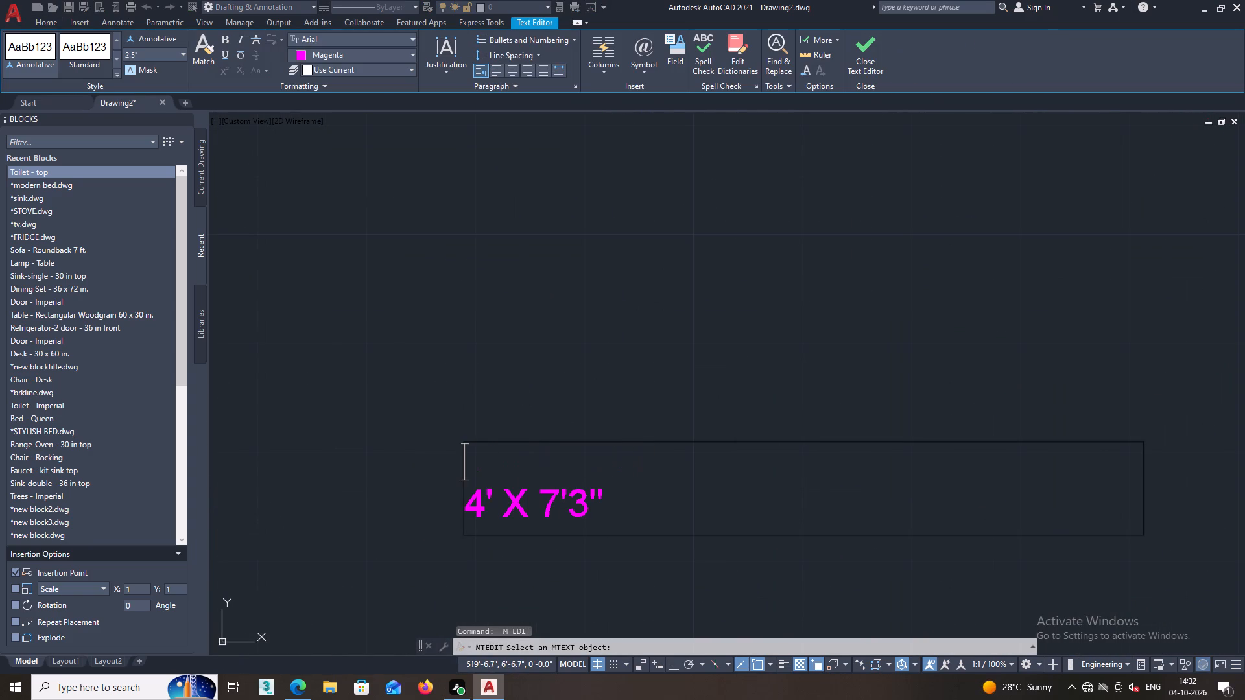
type("LI")
key("v")
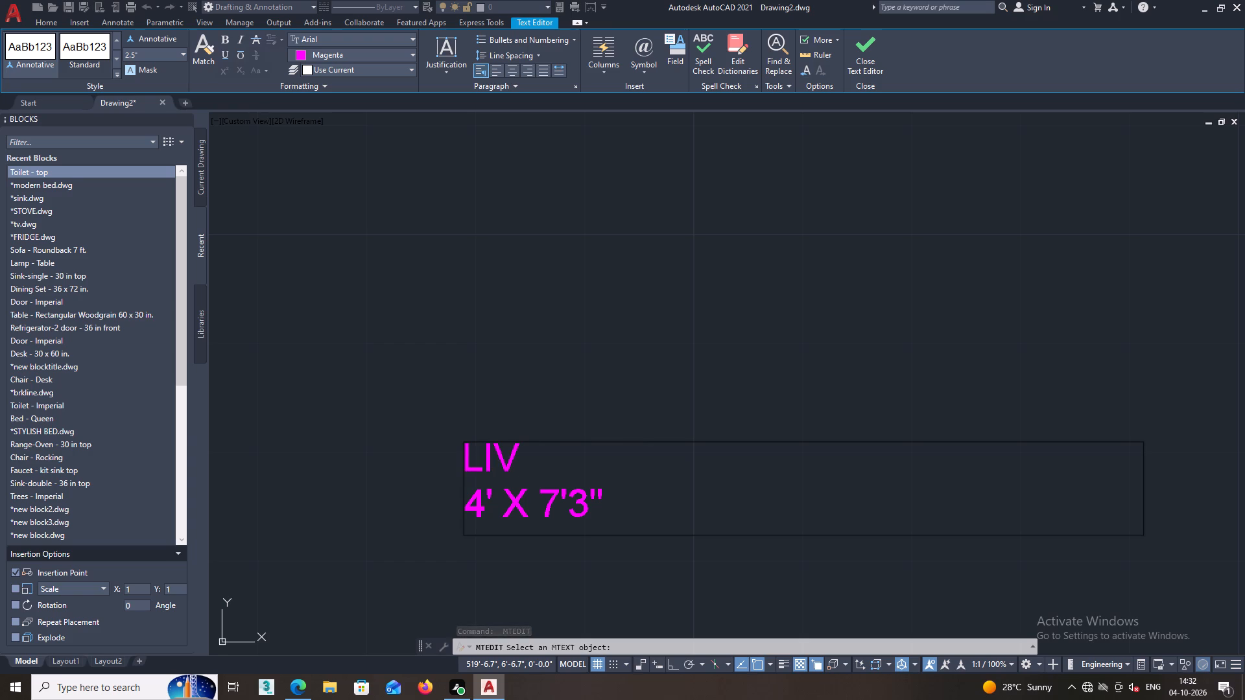
type("IM=")
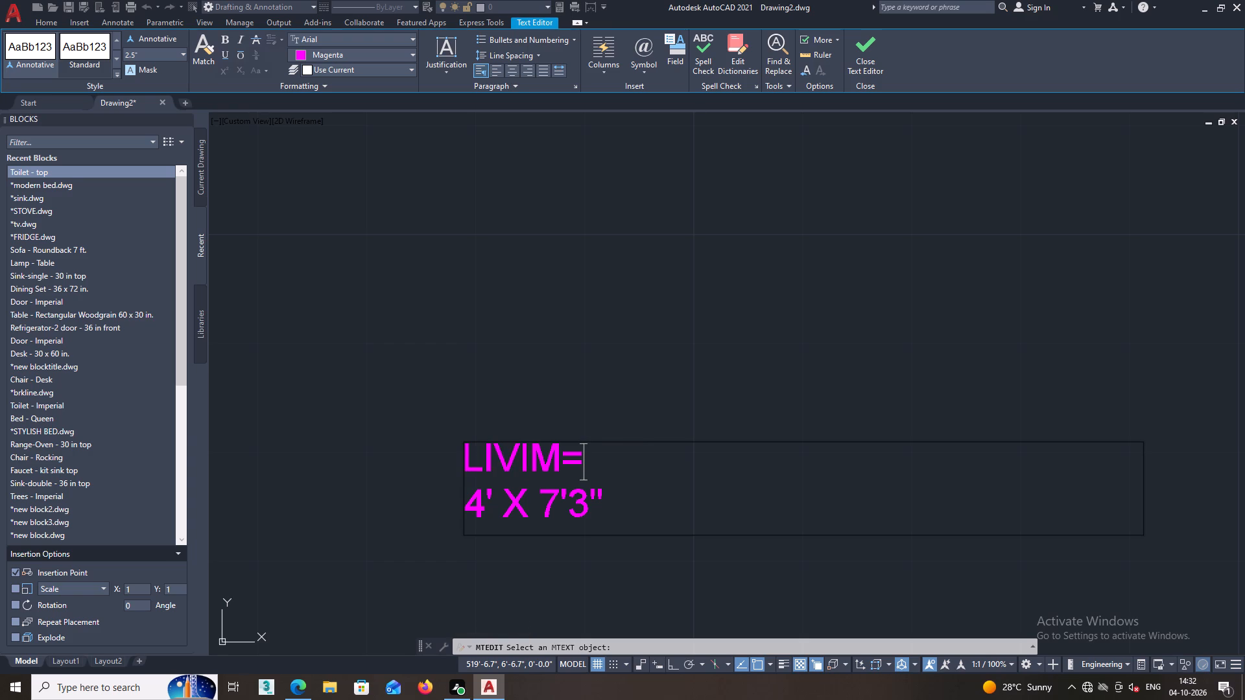
key("BackSpace")
key("BackSpace")
type("NK")
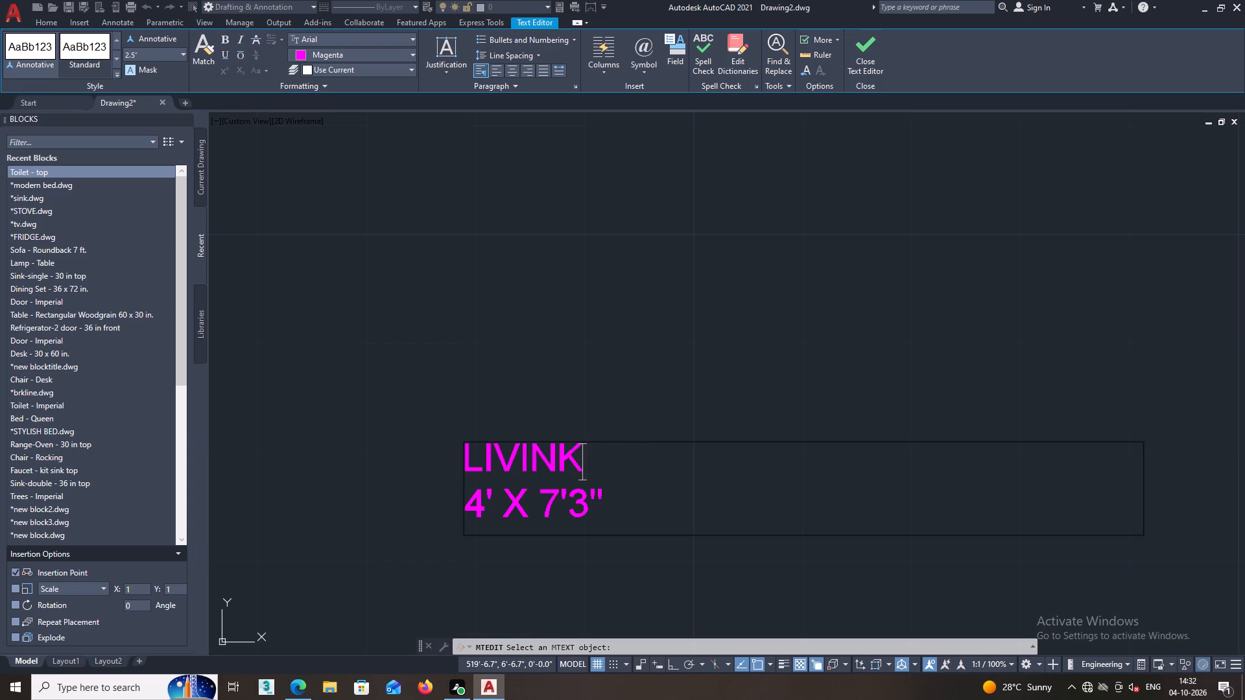
key("BackSpace")
key("g")
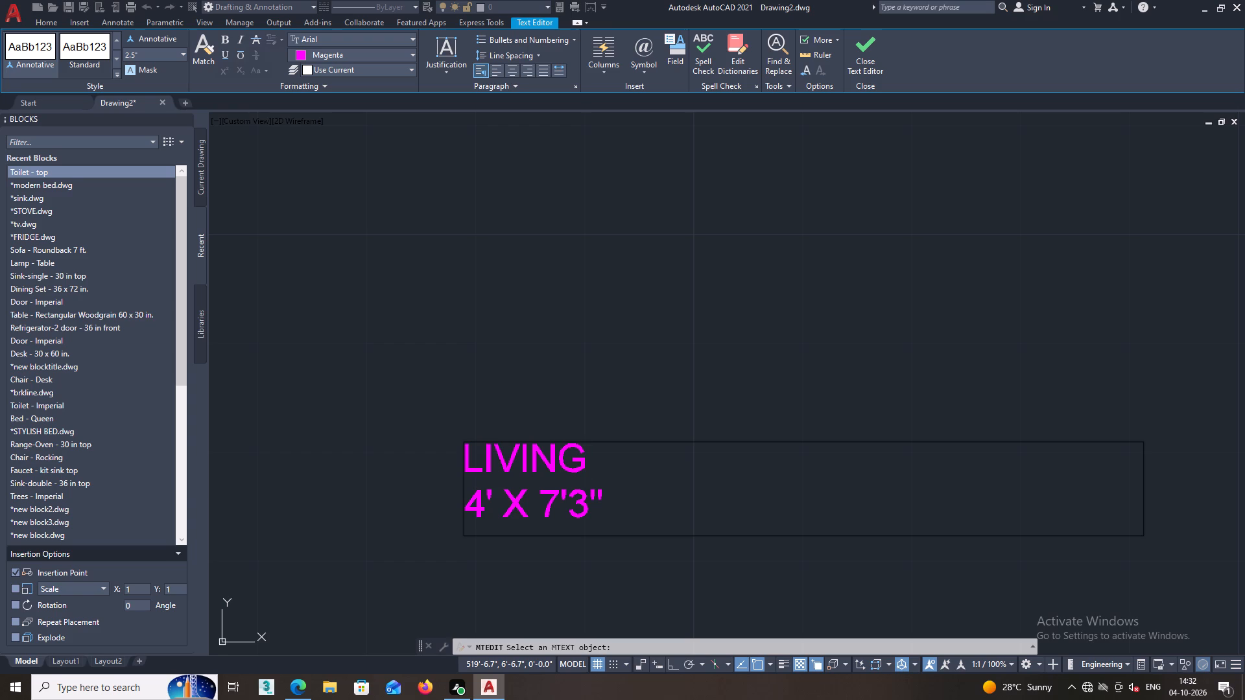
key("shift+ampersand")
type("DININI")
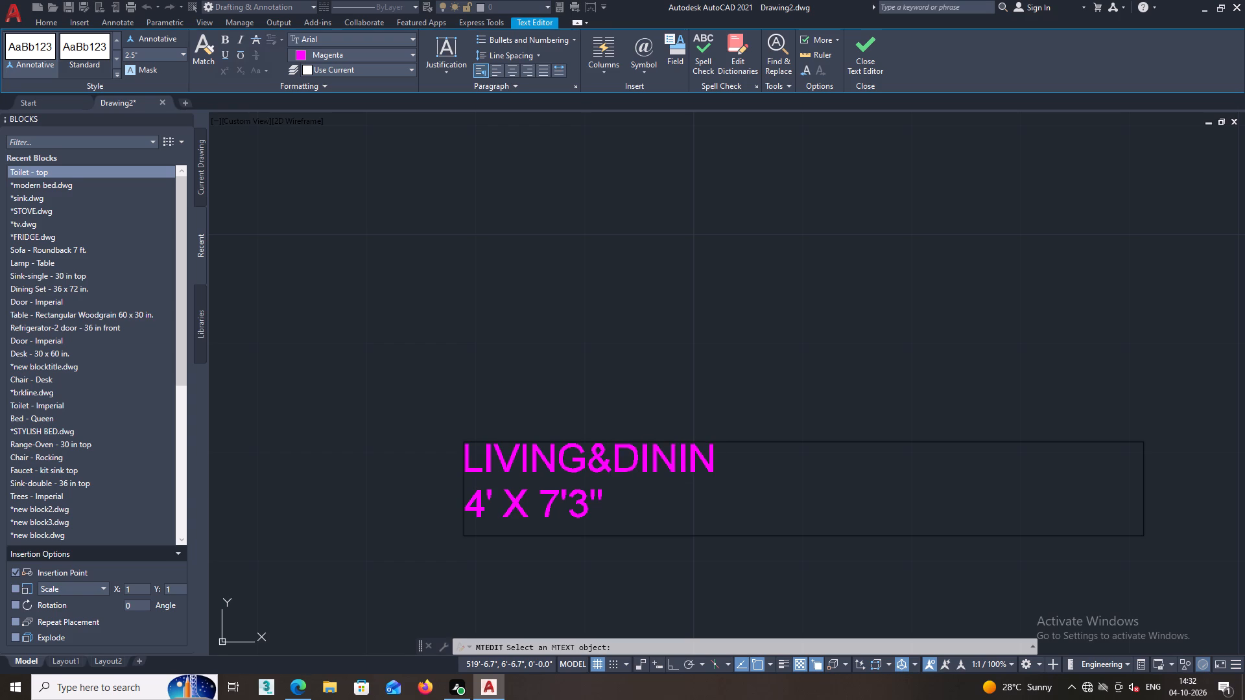
key("BackSpace")
key("g")
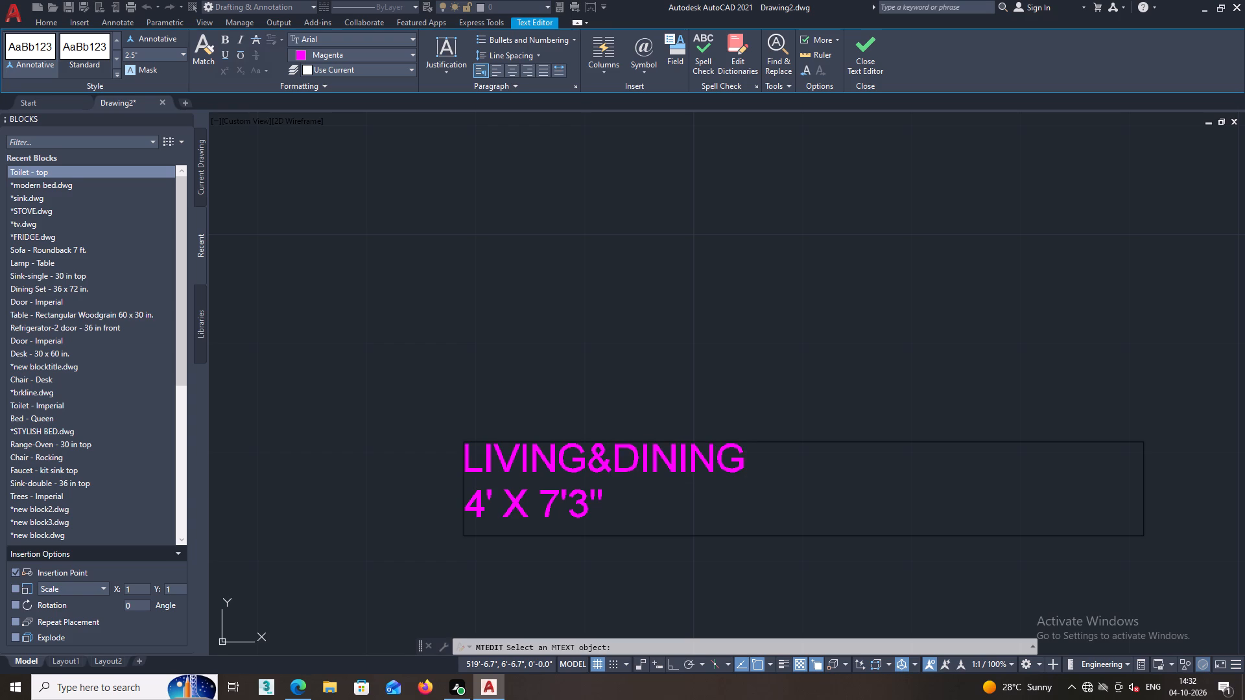
Set the first dimension in the LIVING&DINING label's size line to 10'0".
left_click(487, 523)
key("BackSpace")
key("9")
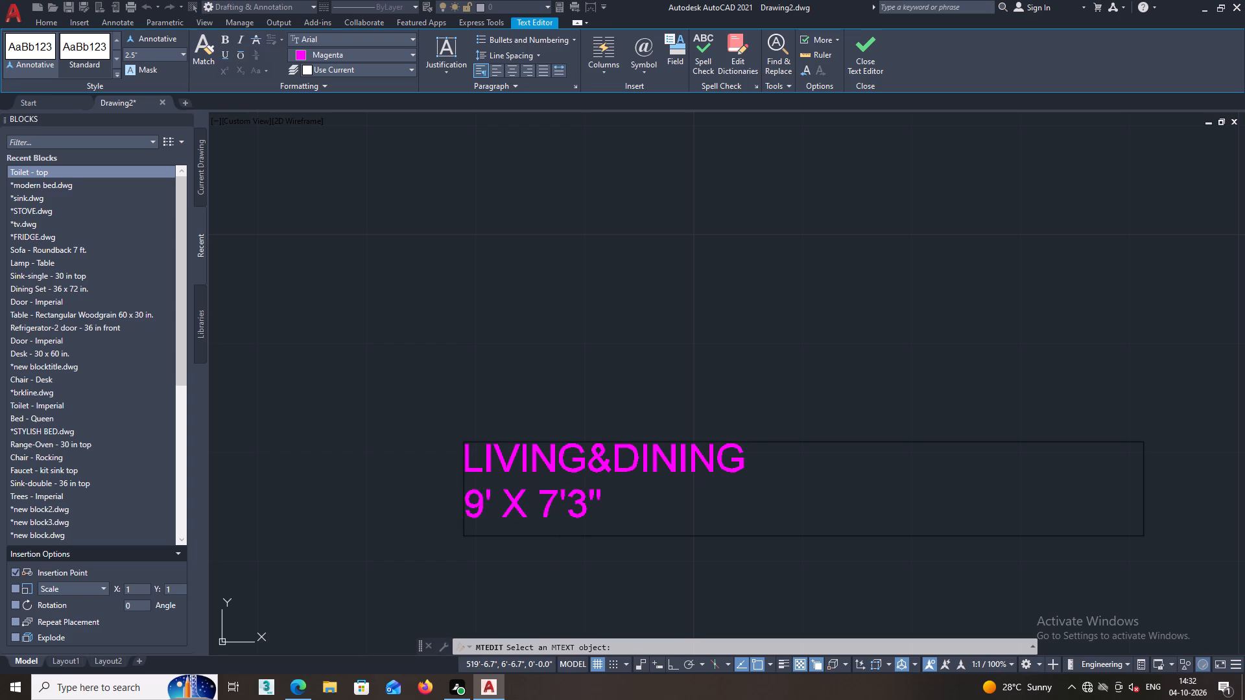
key("apostrophe")
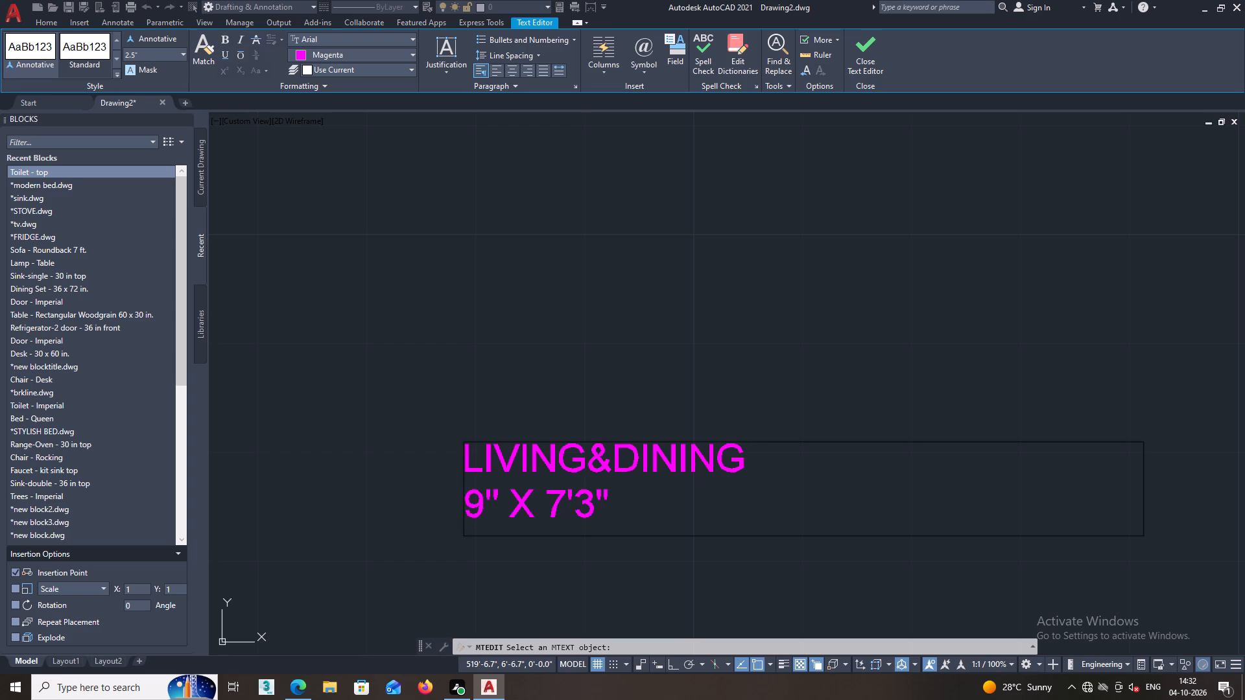
key("7")
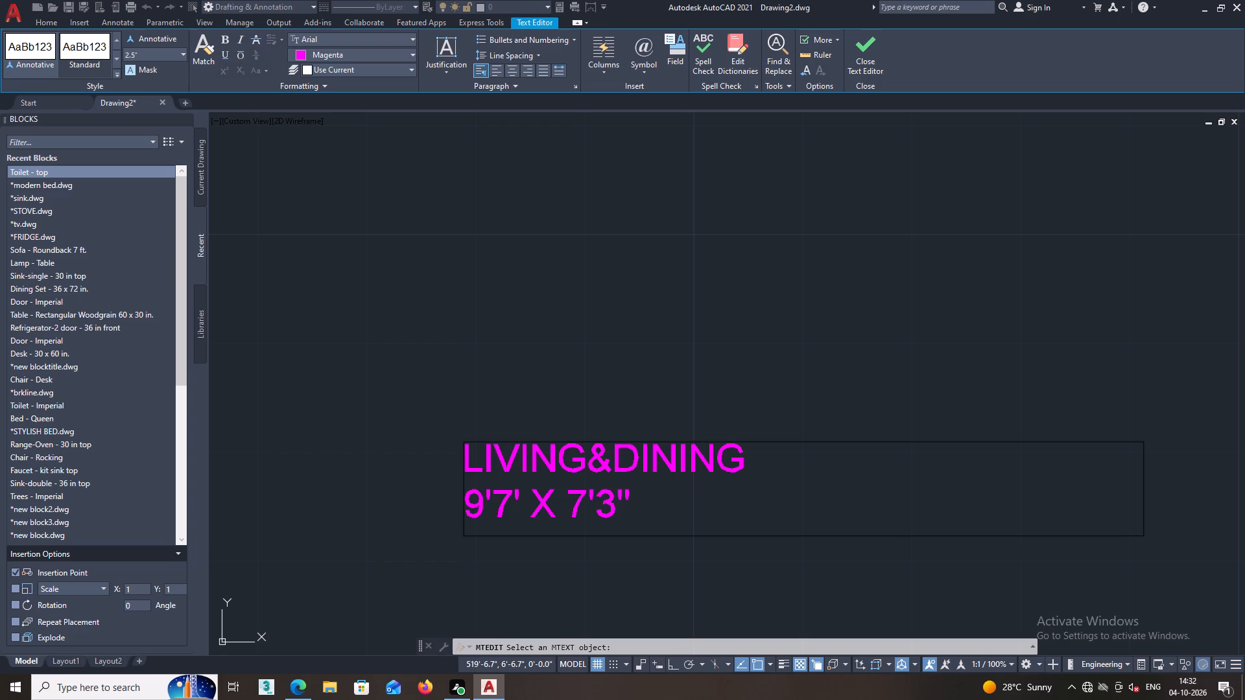
left_click(531, 505)
key("BackSpace")
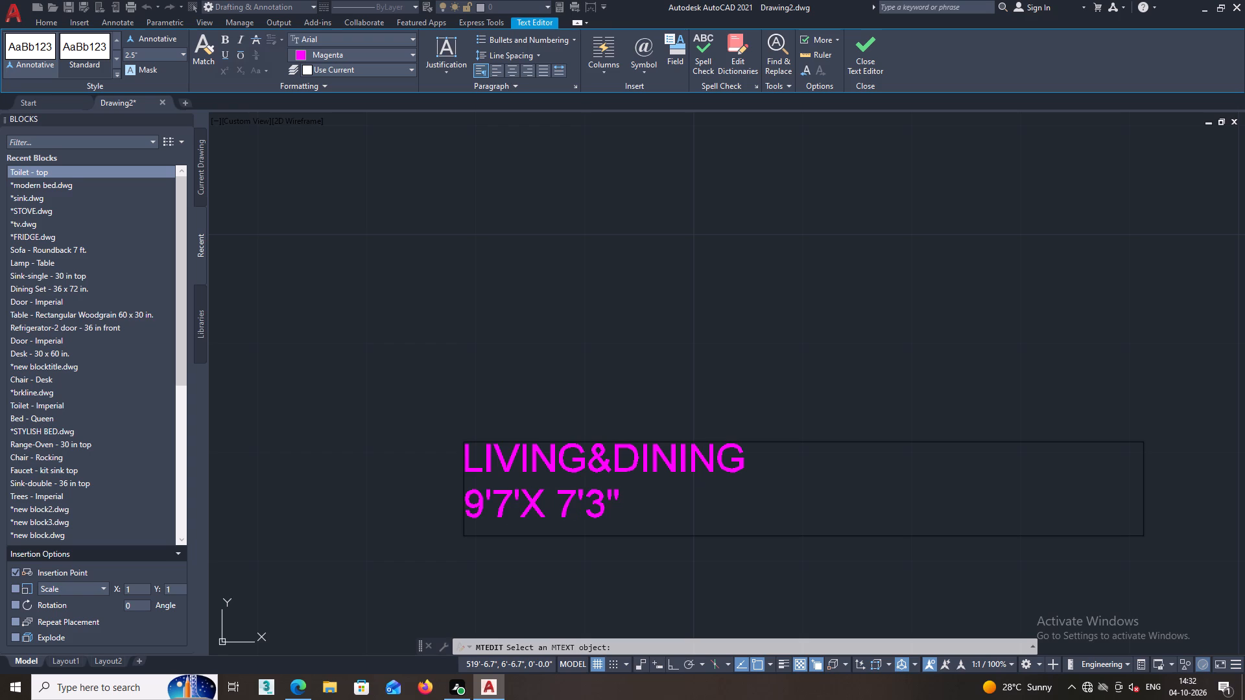
key("shift+quotedbl")
key("BackSpace")
key("BackSpace")
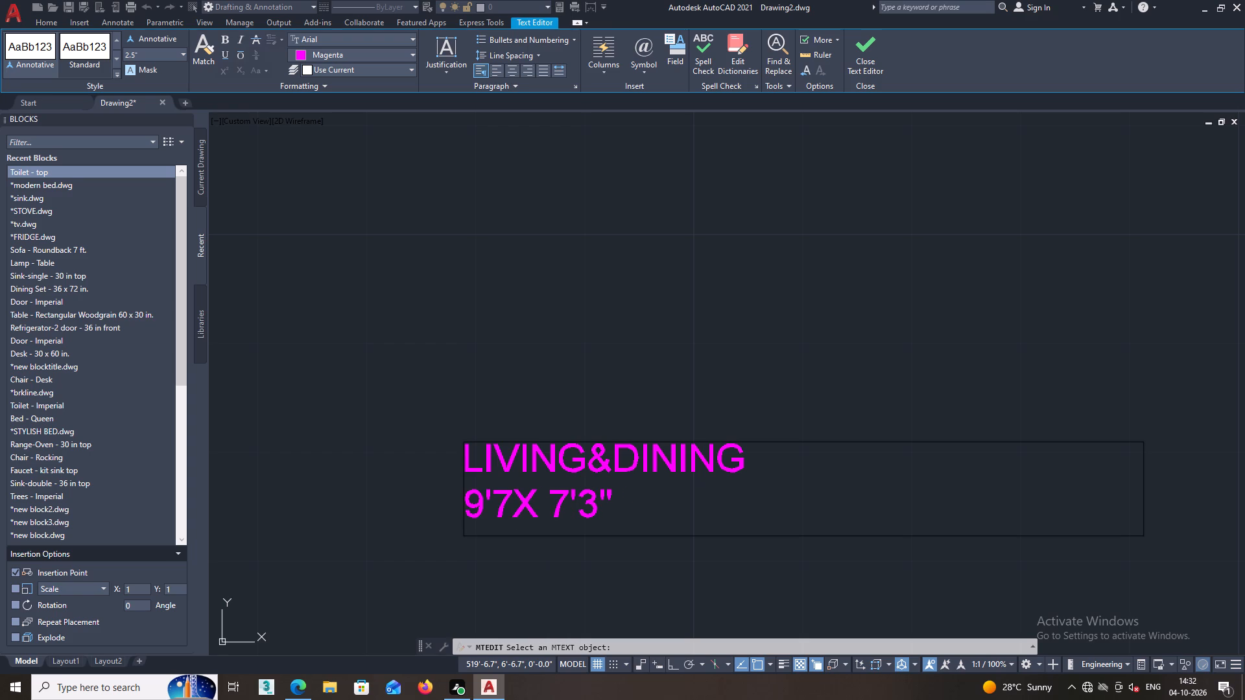
key("shift+quotedbl")
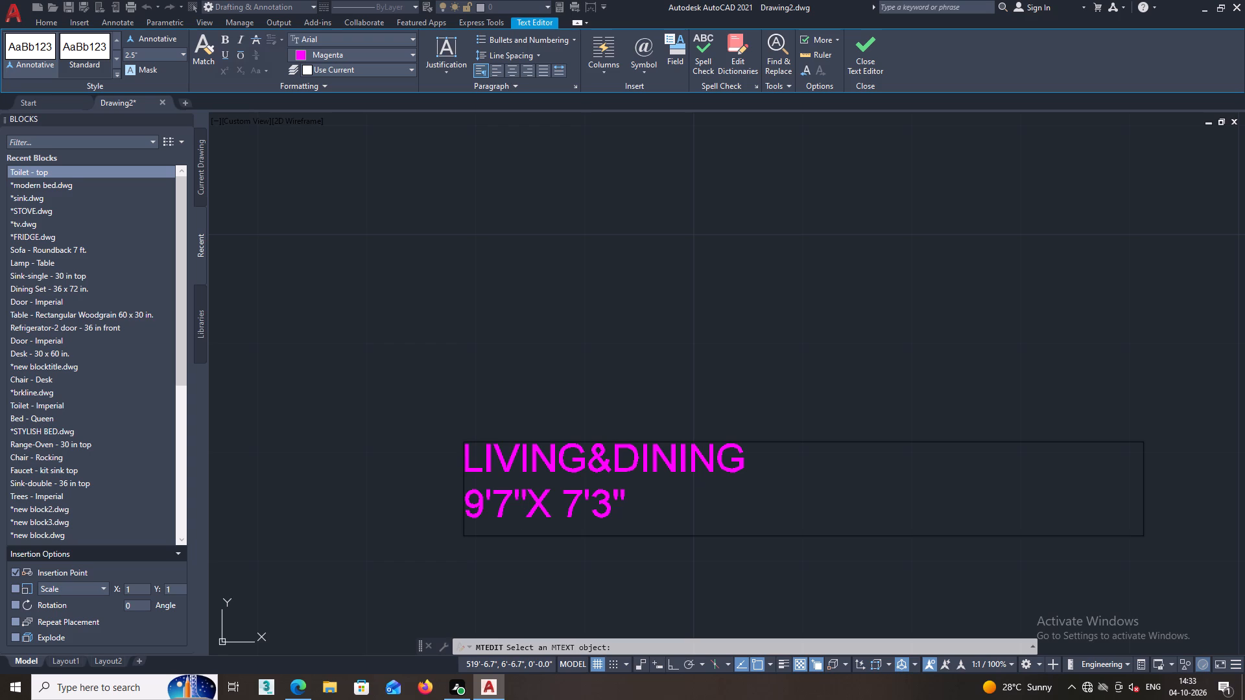
left_click(488, 517)
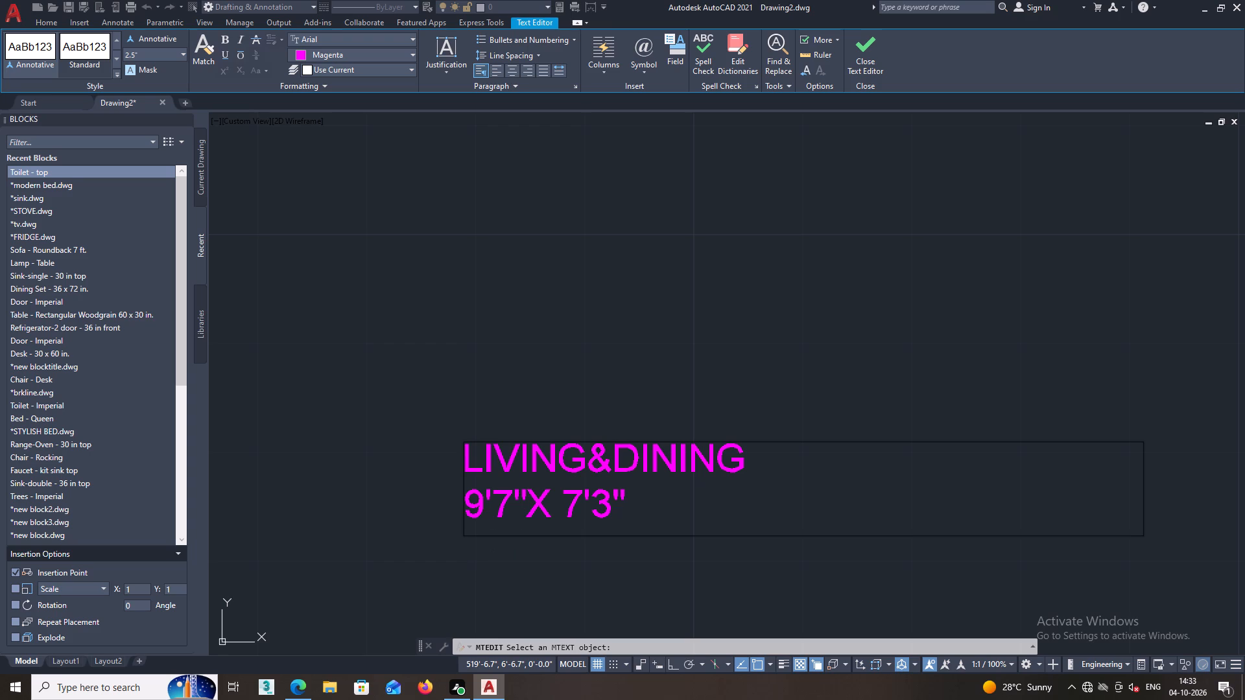
left_click(486, 517)
key("BackSpace")
type("10")
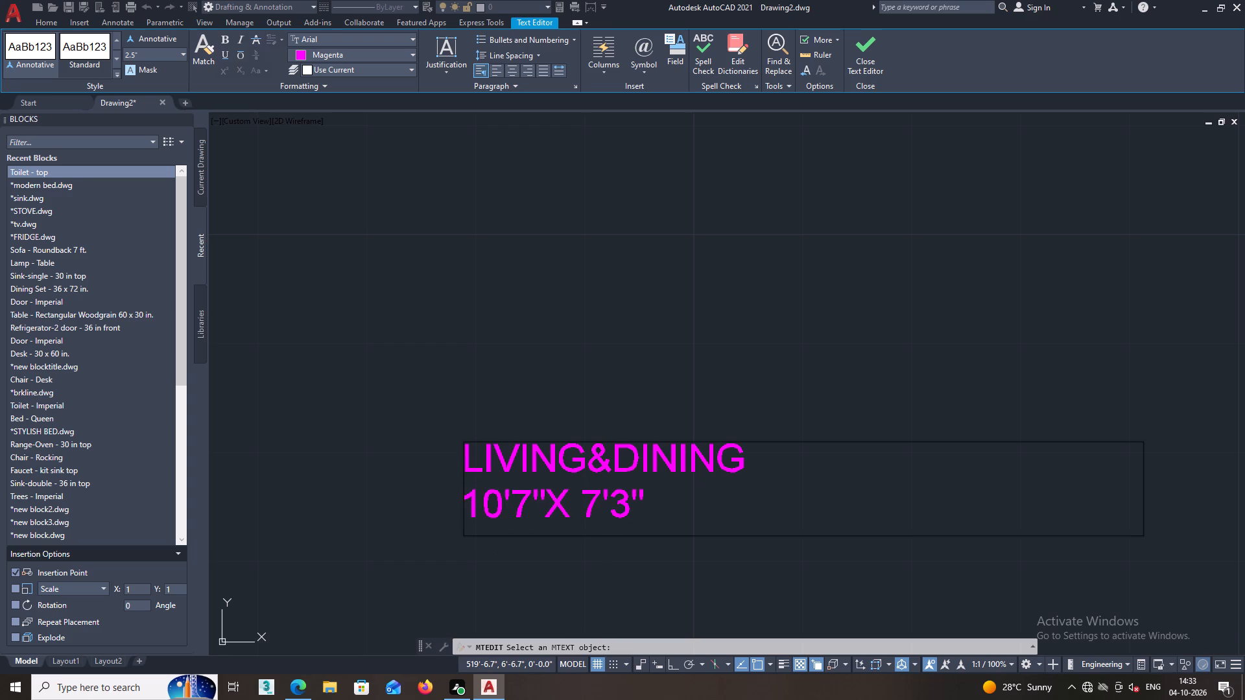
left_click(529, 507)
key("BackSpace")
key("0")
Set the second dimension in the LIVING&DINING label's size line to 11'8" and finish editing the label.
left_click(602, 517)
key("BackSpace")
type("11")
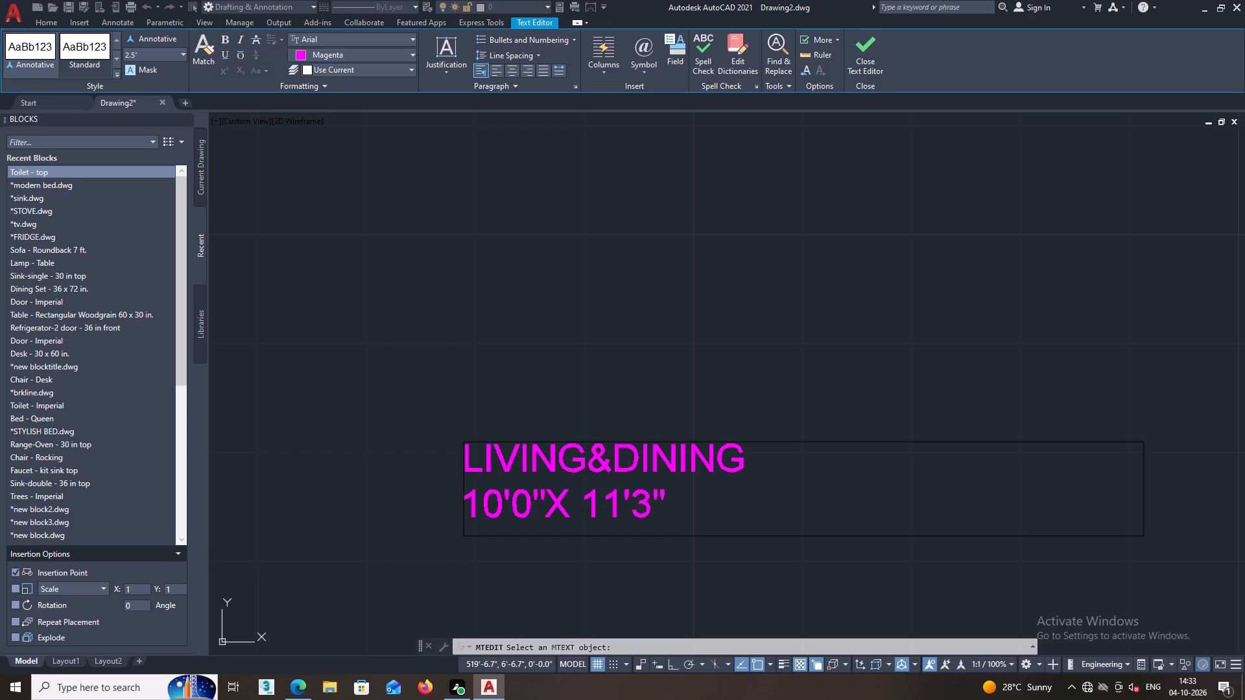
left_click(658, 512)
key("BackSpace")
key("8")
left_click(676, 594)
middle_click_drag(676, 592, 667, 515)
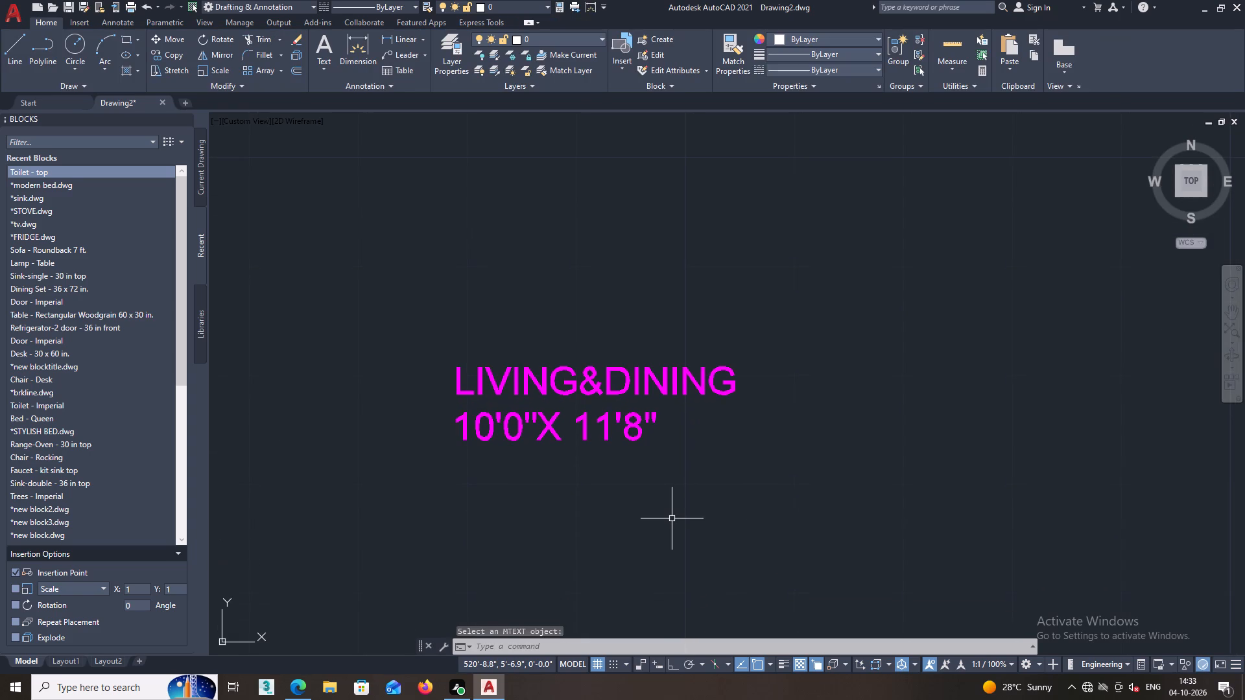
Change the name line of the TOILET-01 label in the small room west of the common space to STORE.
key("space")
scroll(661, 515, "down", 3)
middle_click_drag(663, 527, 652, 535)
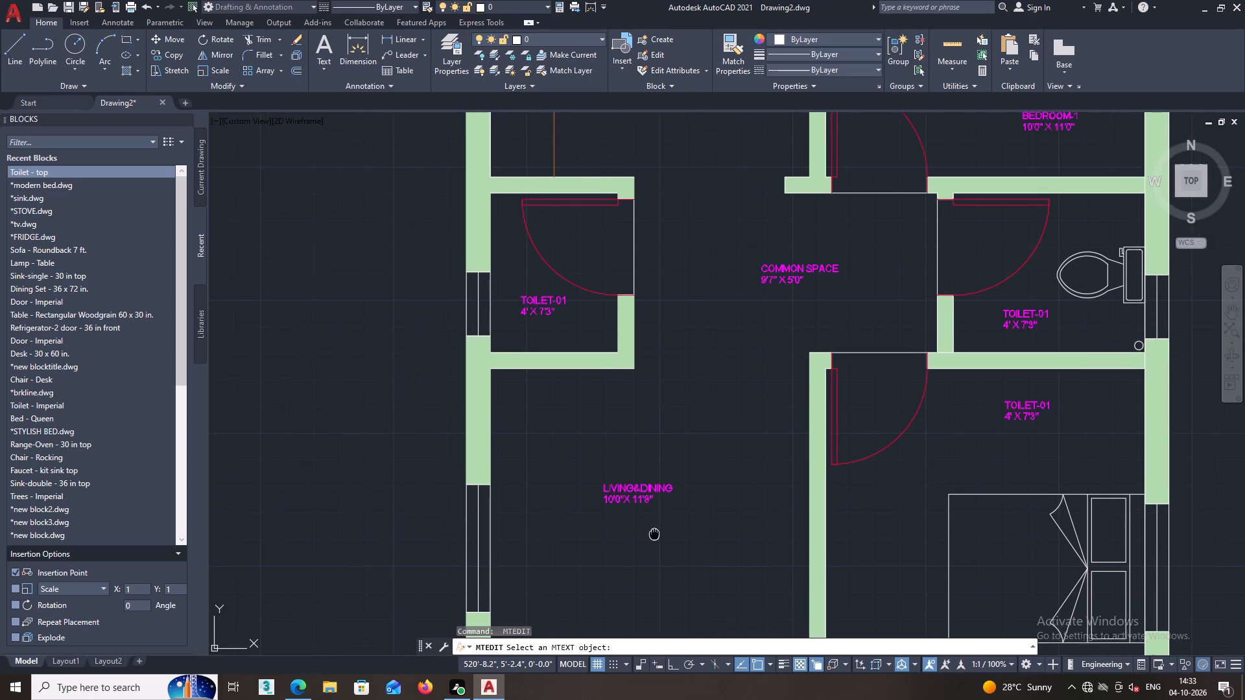
middle_click_drag(652, 535, 644, 539)
middle_click_drag(568, 419, 597, 590)
scroll(580, 550, "up", 1)
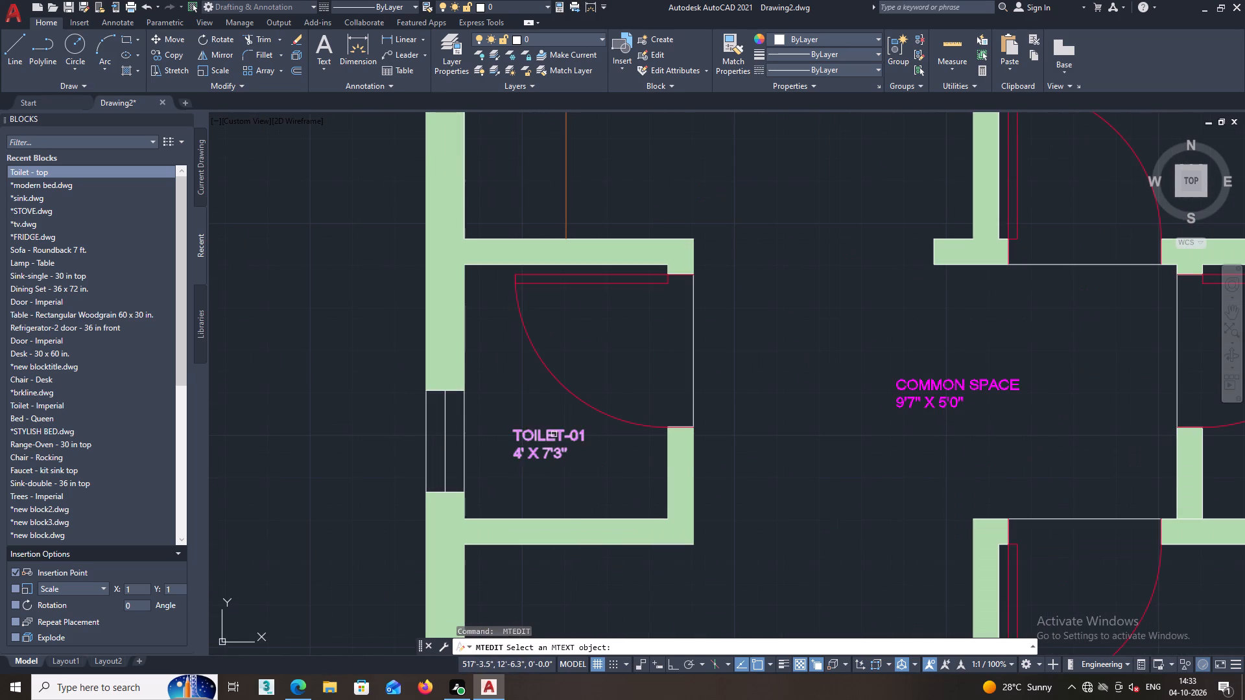
left_click(554, 434)
left_click(586, 435)
key("BackSpace")
key("BackSpace")
key("BackSpace")
key("BackSpace")
key("BackSpace")
key("BackSpace")
key("BackSpace")
key("BackSpace")
key("BackSpace")
key("BackSpace")
key("BackSpace")
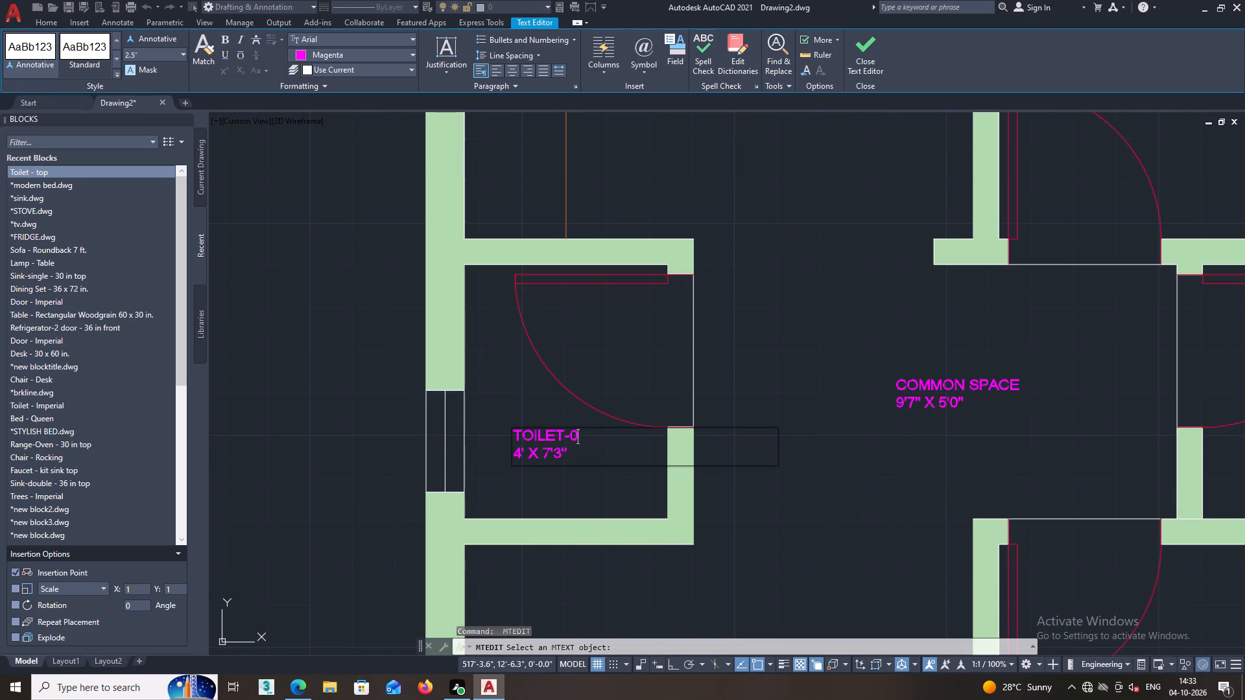
type("STOE")
key("BackSpace")
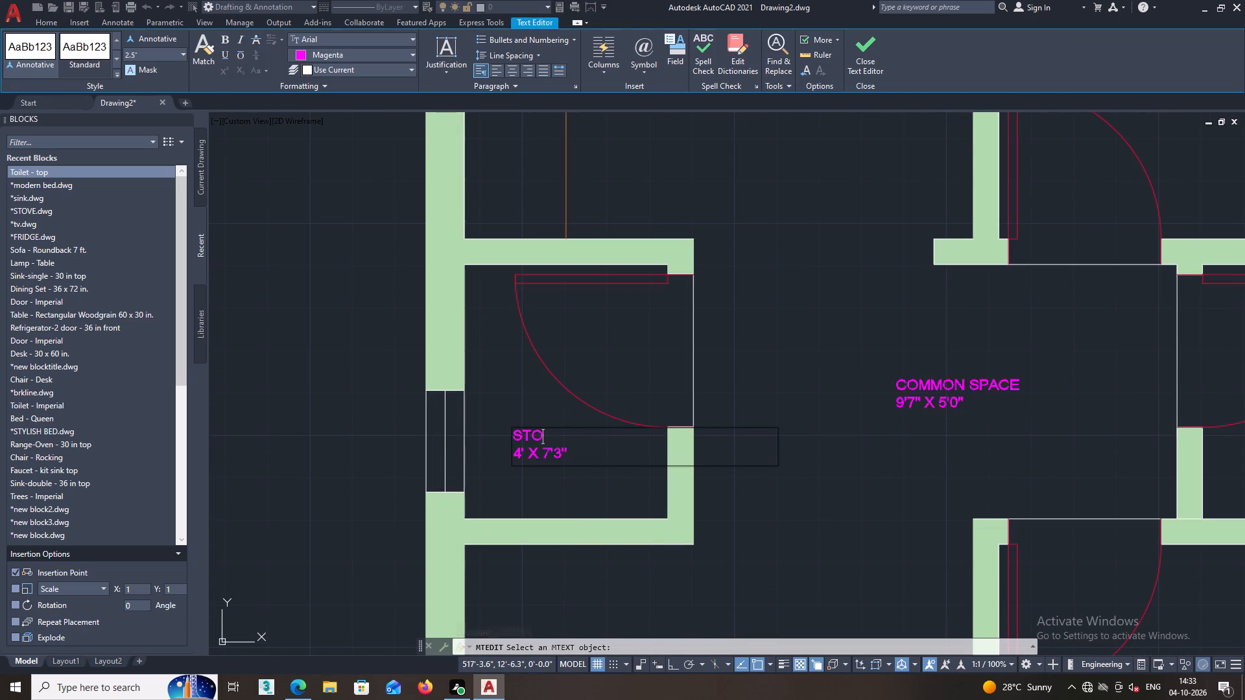
type("RE")
Set the second dimension in the STORE label's size line to 5'0" and finish editing the label.
scroll(537, 474, "up", 1)
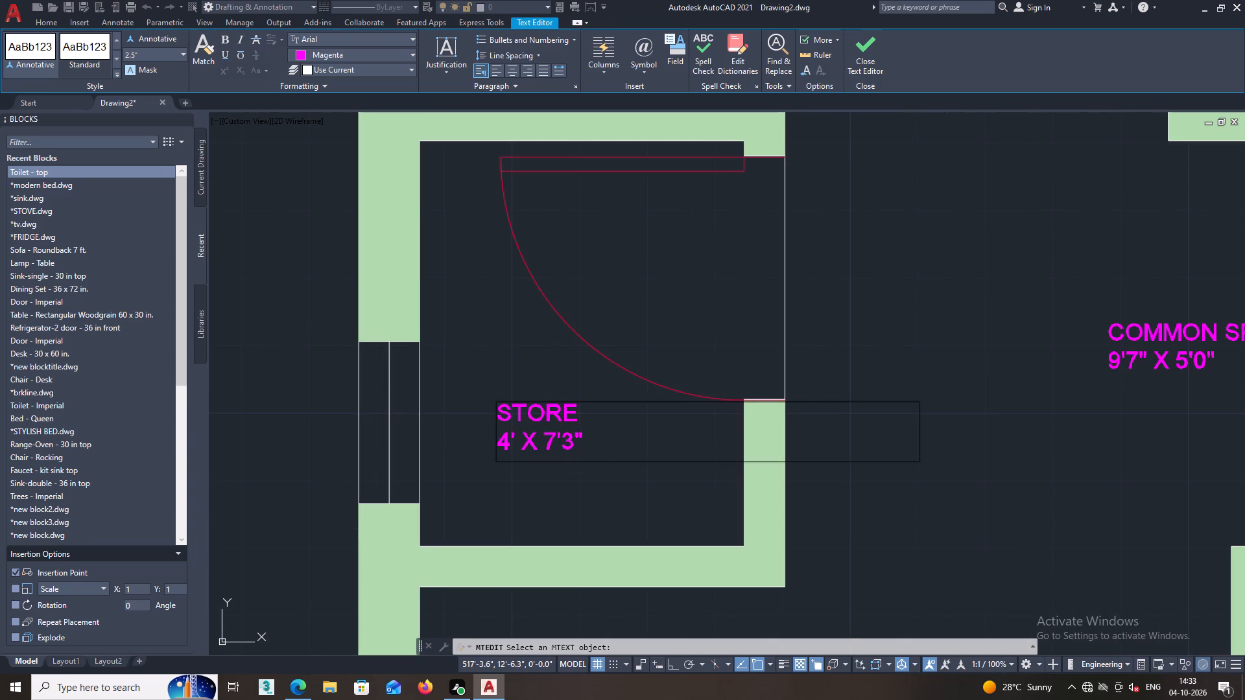
left_click(556, 444)
key("BackSpace")
key("5")
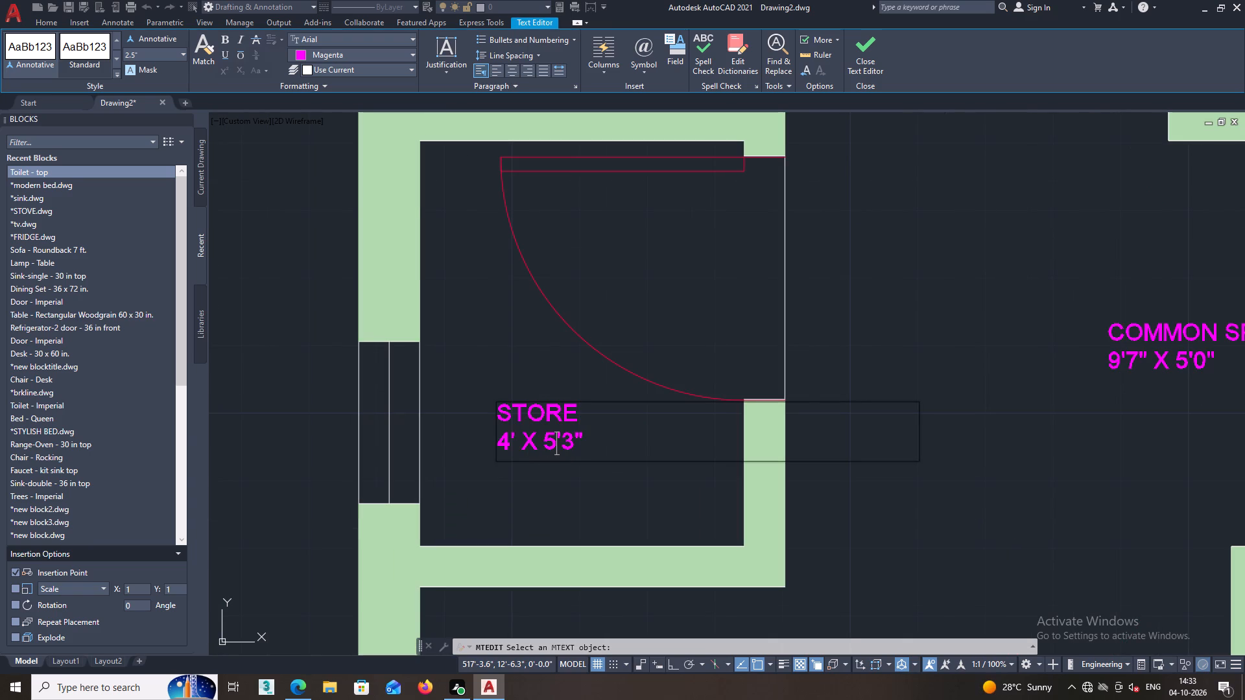
left_click(573, 449)
key("BackSpace")
key("0")
left_click(573, 507)
Replace both lines of the TOILET-01 label beside the staircase with UP, indented with leading spaces to sit at the direction arrow's tail.
middle_click_drag(569, 504, 552, 477)
scroll(572, 472, "down", 2)
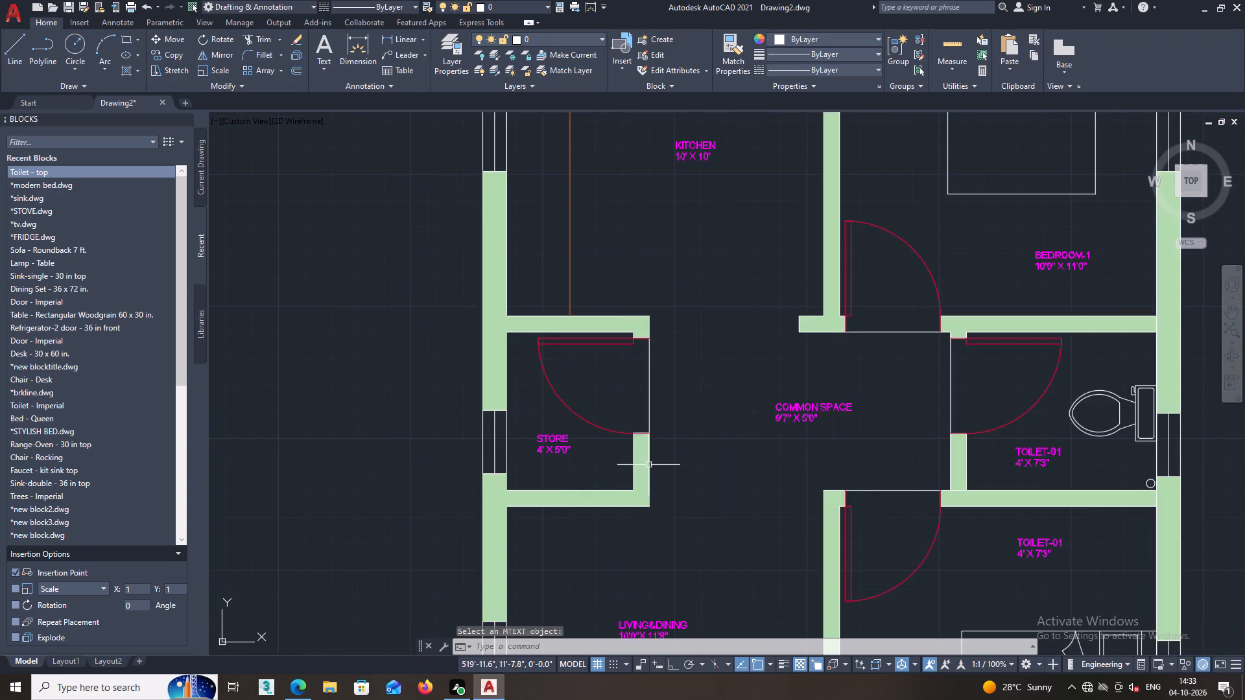
middle_click_drag(650, 463, 589, 534)
middle_click_drag(597, 558, 604, 448)
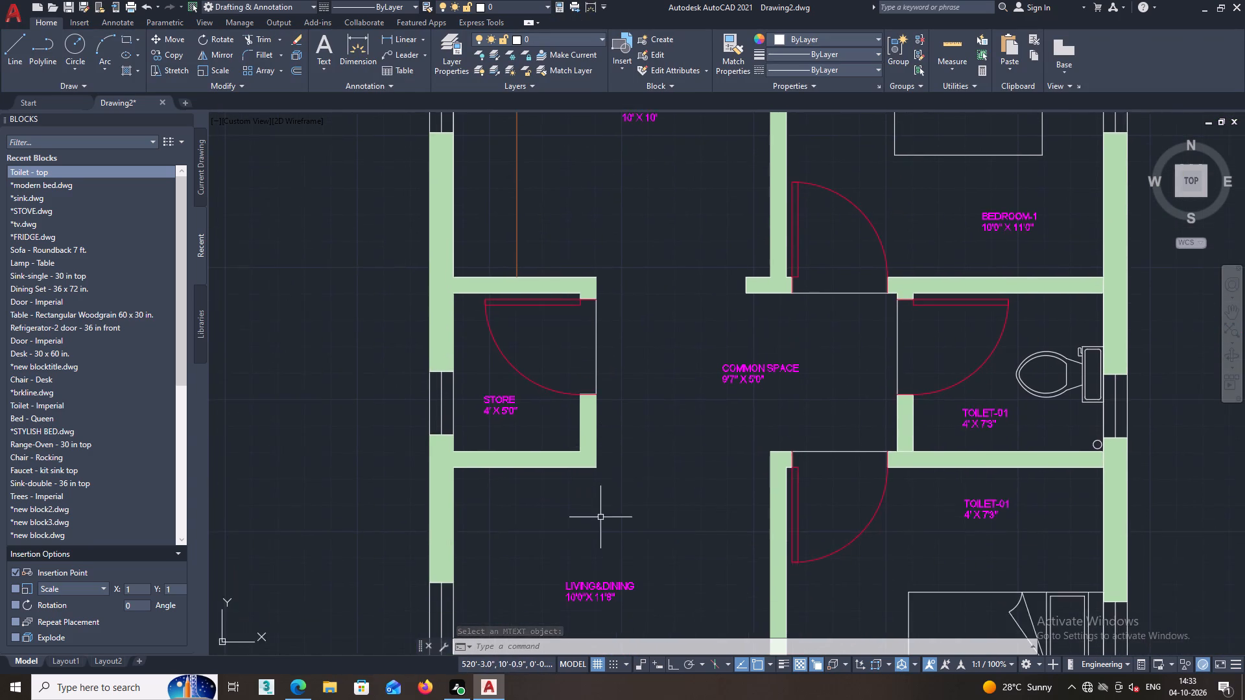
middle_click_drag(600, 519, 591, 380)
middle_click_drag(602, 460, 583, 452)
scroll(595, 476, "down", 1)
middle_click_drag(595, 478, 576, 404)
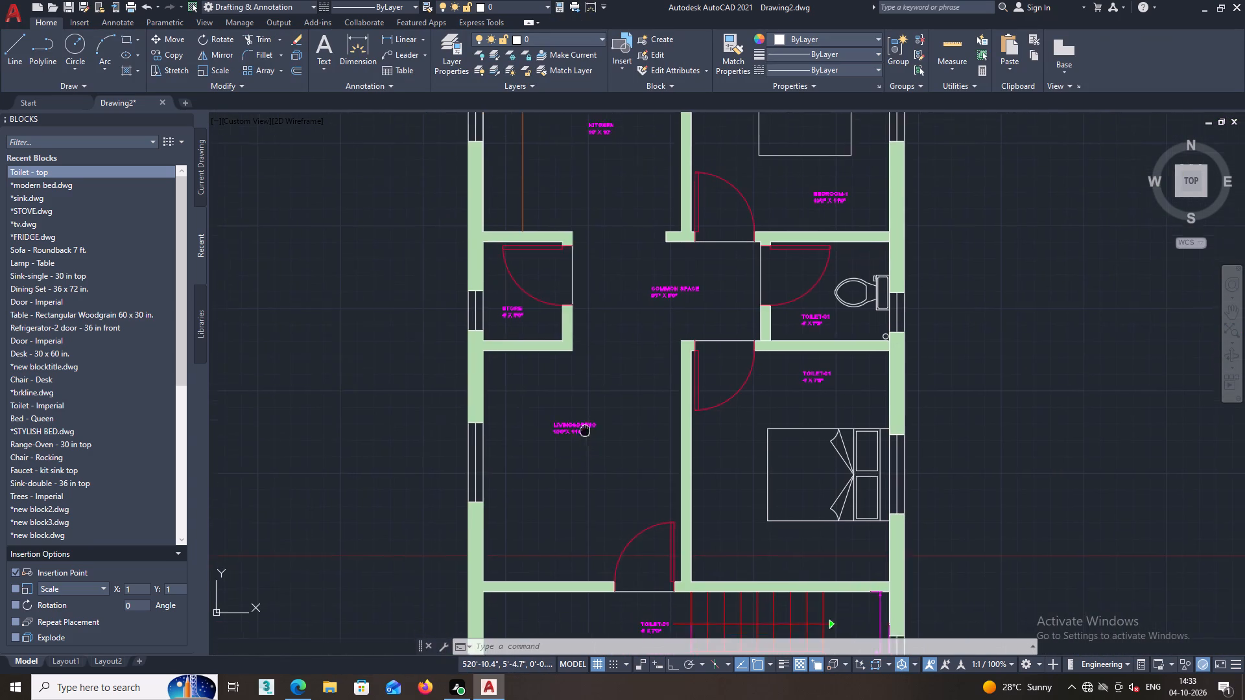
middle_click_drag(576, 404, 571, 384)
middle_click_drag(566, 471, 569, 377)
middle_click_drag(656, 508, 647, 443)
key("space")
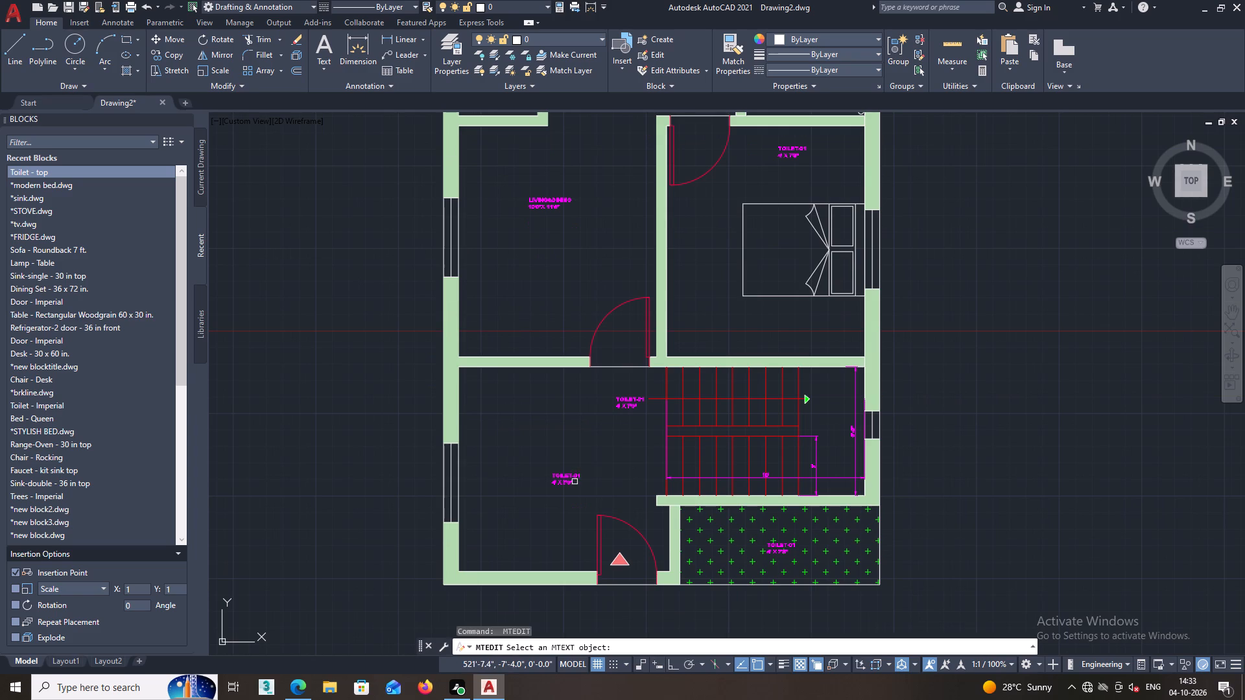
scroll(575, 480, "up", 1)
middle_click_drag(575, 480, 554, 491)
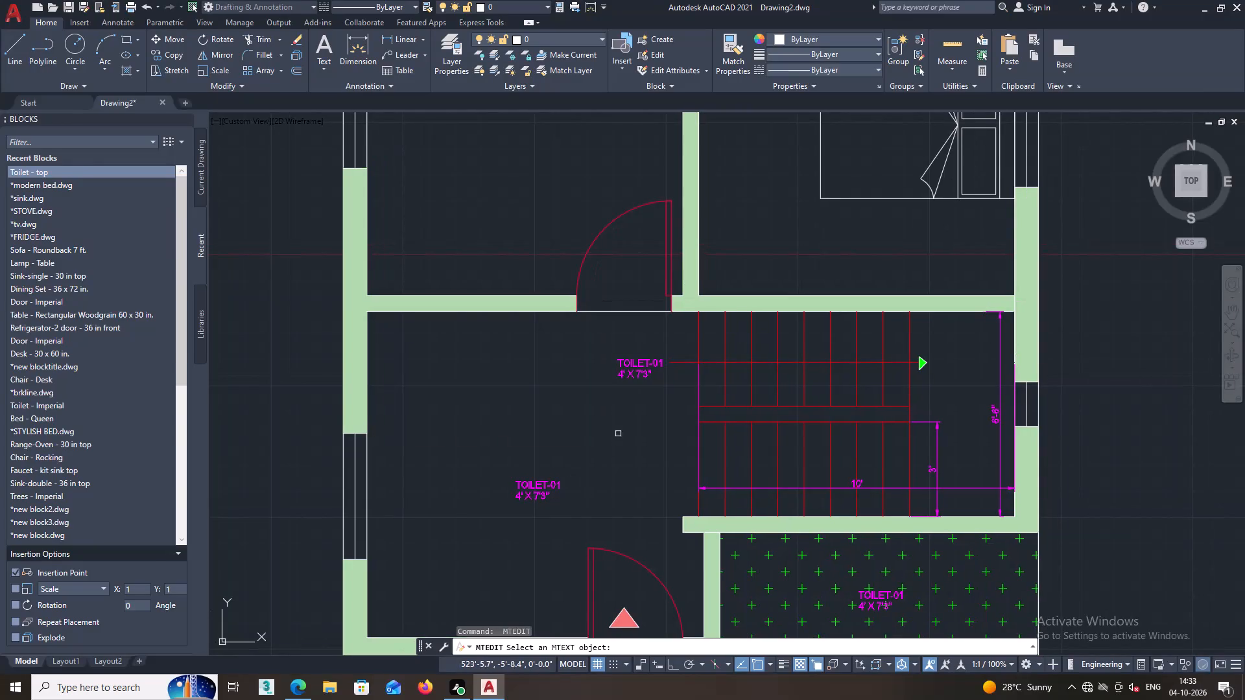
left_click(628, 362)
left_click(653, 373)
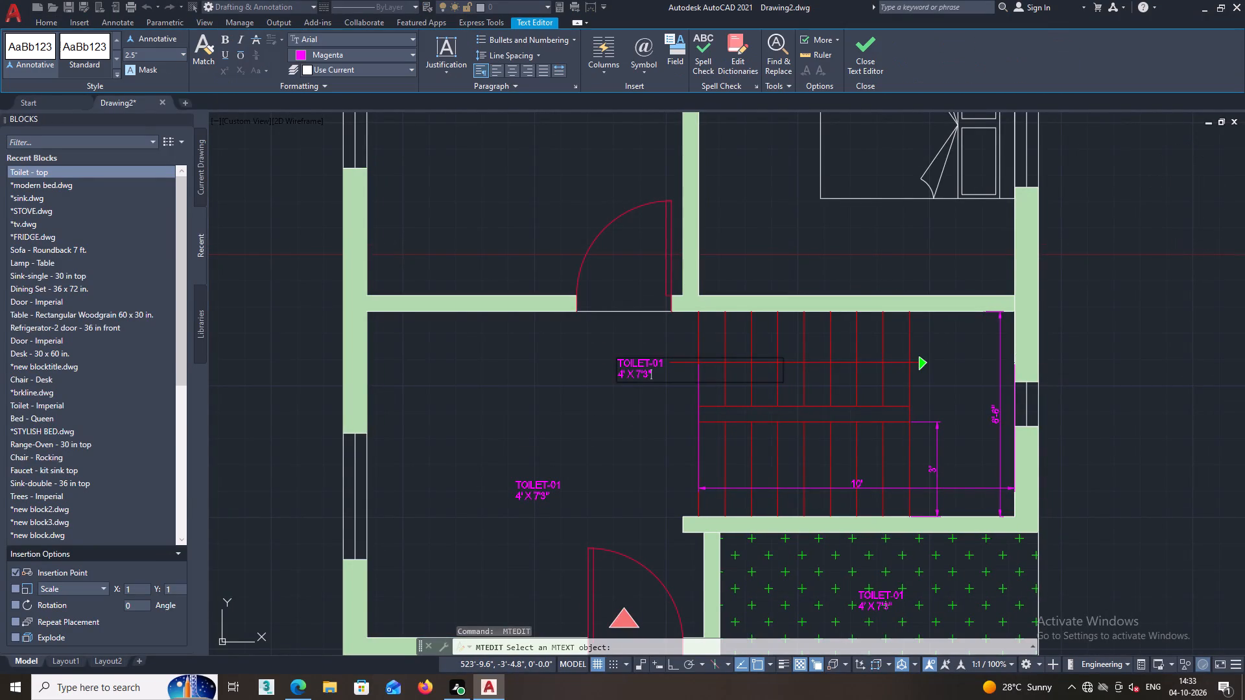
key("BackSpace")
key("BackSpace")
key("BackSpace")
key("BackSpace")
key("BackSpace")
key("BackSpace")
key("BackSpace")
key("BackSpace")
key("BackSpace")
key("BackSpace")
key("BackSpace")
key("BackSpace")
key("BackSpace")
key("BackSpace")
key("BackSpace")
key("BackSpace")
key("BackSpace")
key("BackSpace")
key("BackSpace")
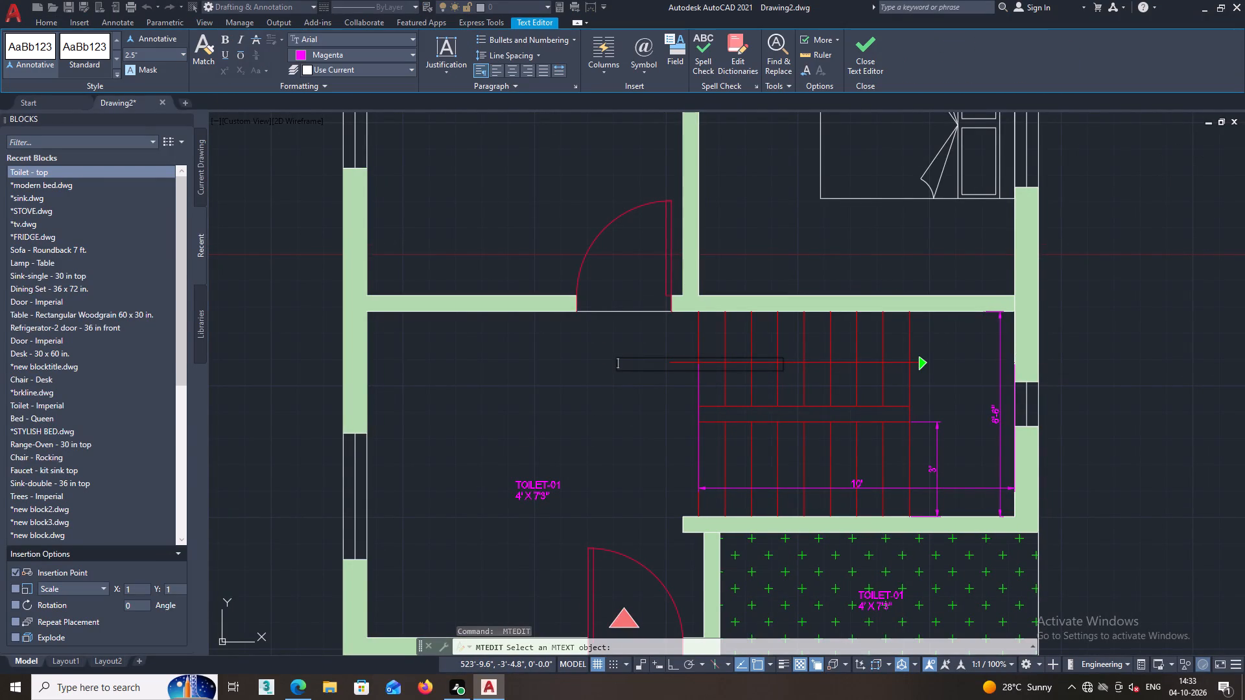
key("space")
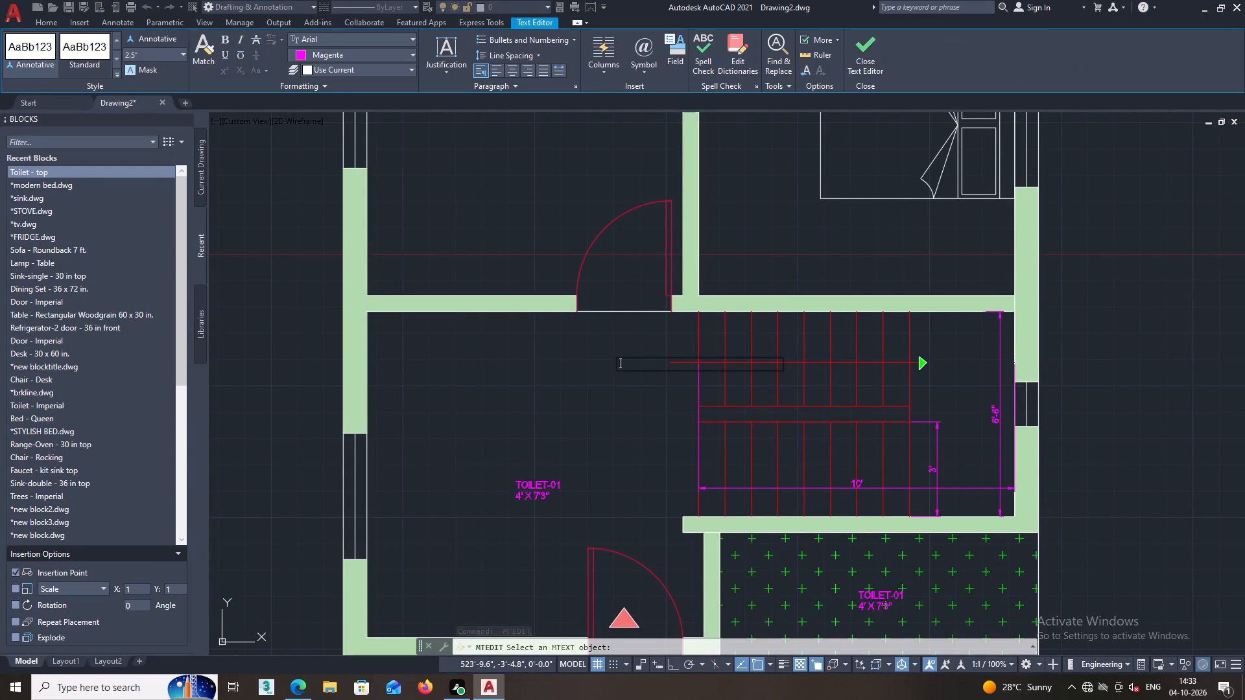
key("space")
key("space")
key("space")
key("space")
key("space")
key("space")
key("space")
key("space")
key("space")
key("space")
key("space")
key("space")
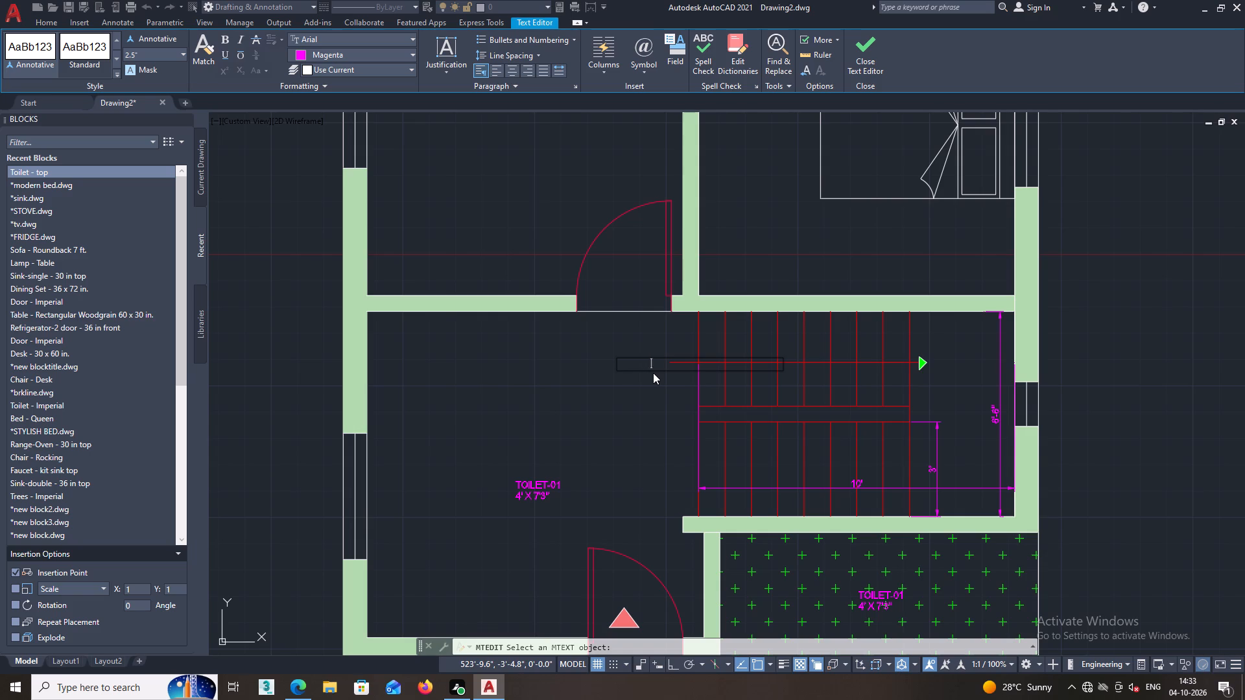
key("space")
type("UP")
left_click(487, 485)
Change the name line of the TOILET-01 label in the entrance area west of the staircase to GENTS SIT OUT.
middle_click_drag(501, 470, 501, 478)
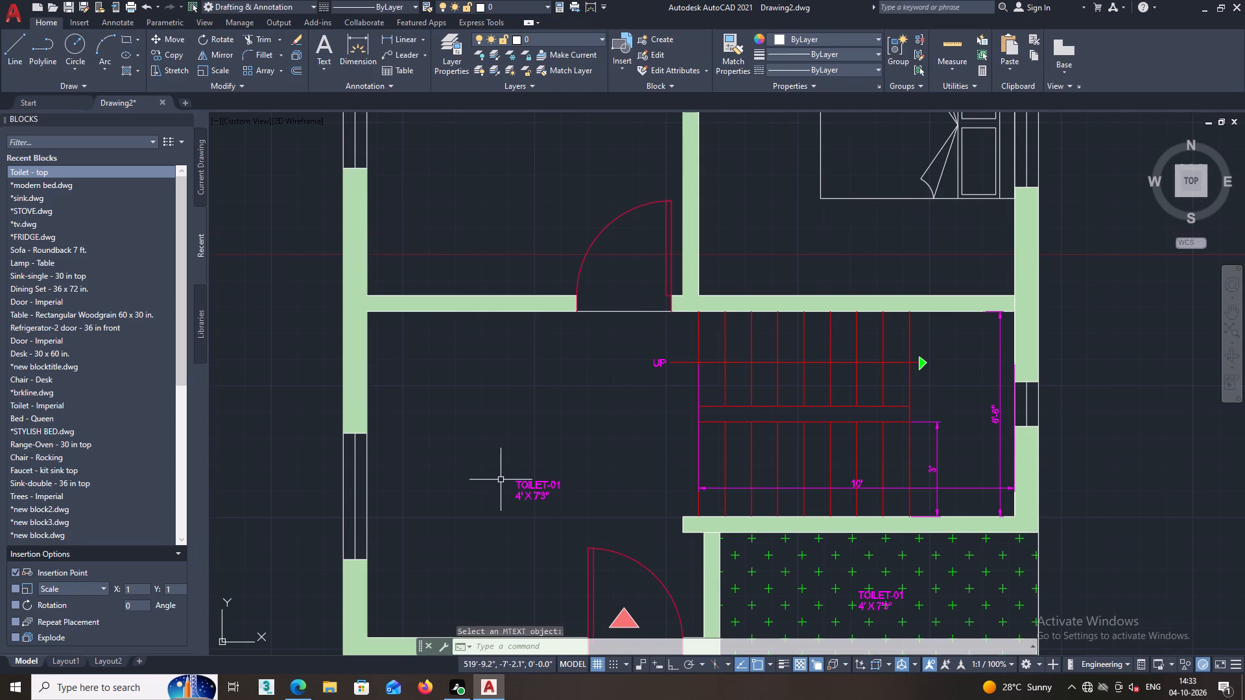
middle_click_drag(501, 478, 522, 376)
key("space")
left_click(559, 400)
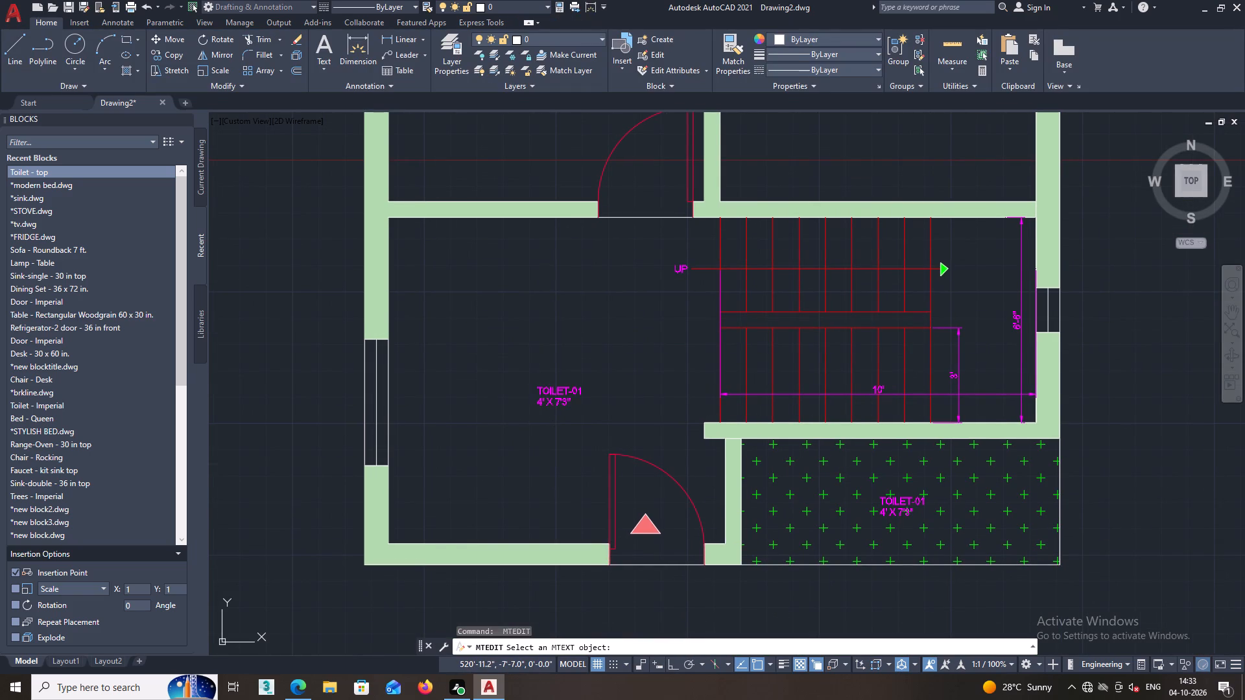
scroll(579, 393, "up", 1)
left_click(587, 388)
key("BackSpace")
key("BackSpace")
key("BackSpace")
key("BackSpace")
key("BackSpace")
key("BackSpace")
key("BackSpace")
key("BackSpace")
key("BackSpace")
key("BackSpace")
key("BackSpace")
key("BackSpace")
key("BackSpace")
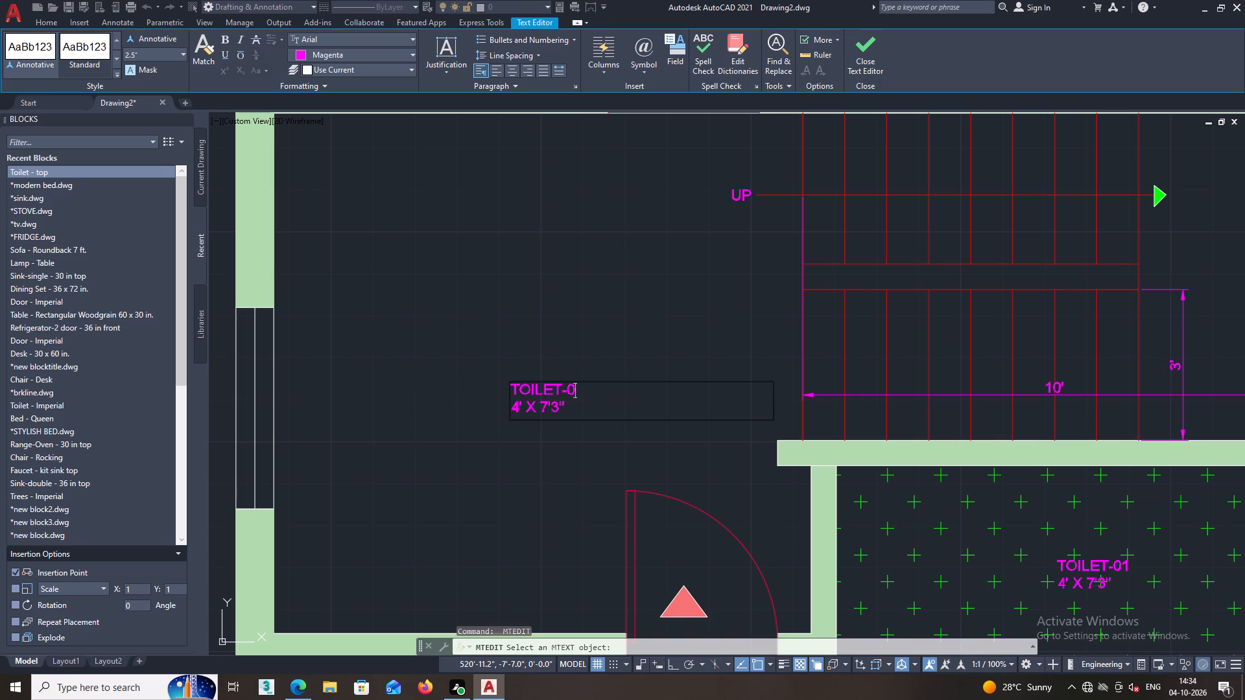
type("GEN")
type("TS")
key("space")
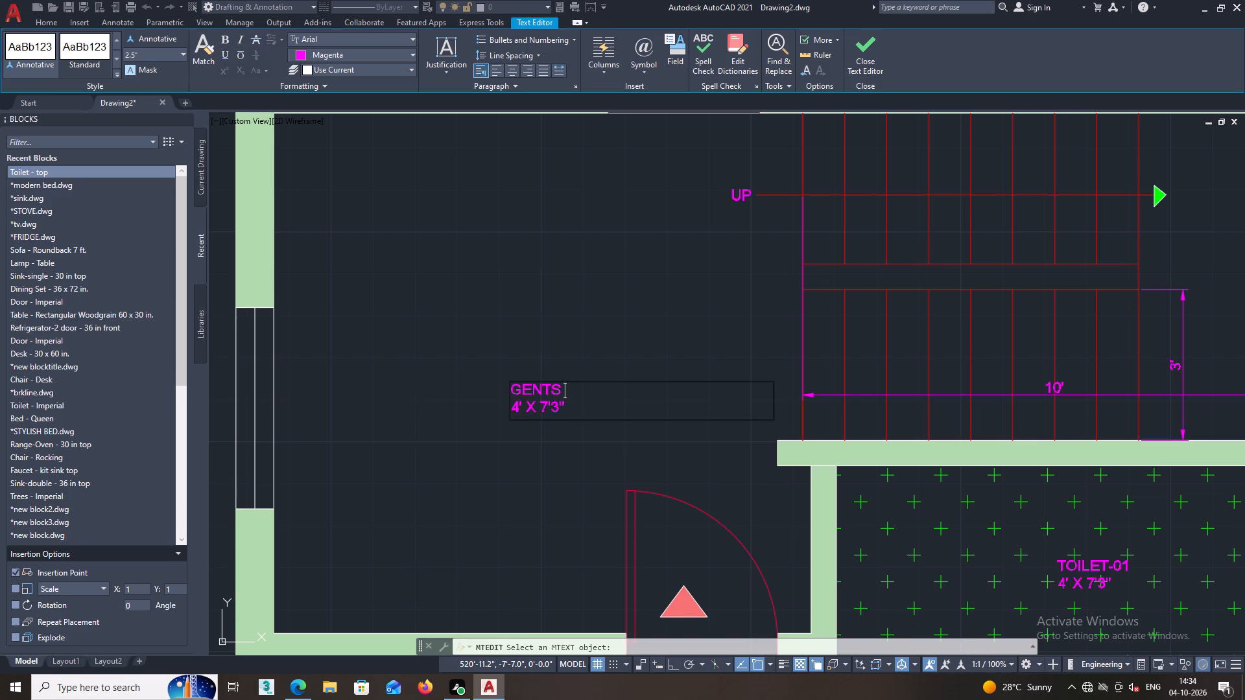
type("SI =T")
key("BackSpace")
key("BackSpace")
key("BackSpace")
key("t")
key("space")
type("OUY")
key("BackSpace")
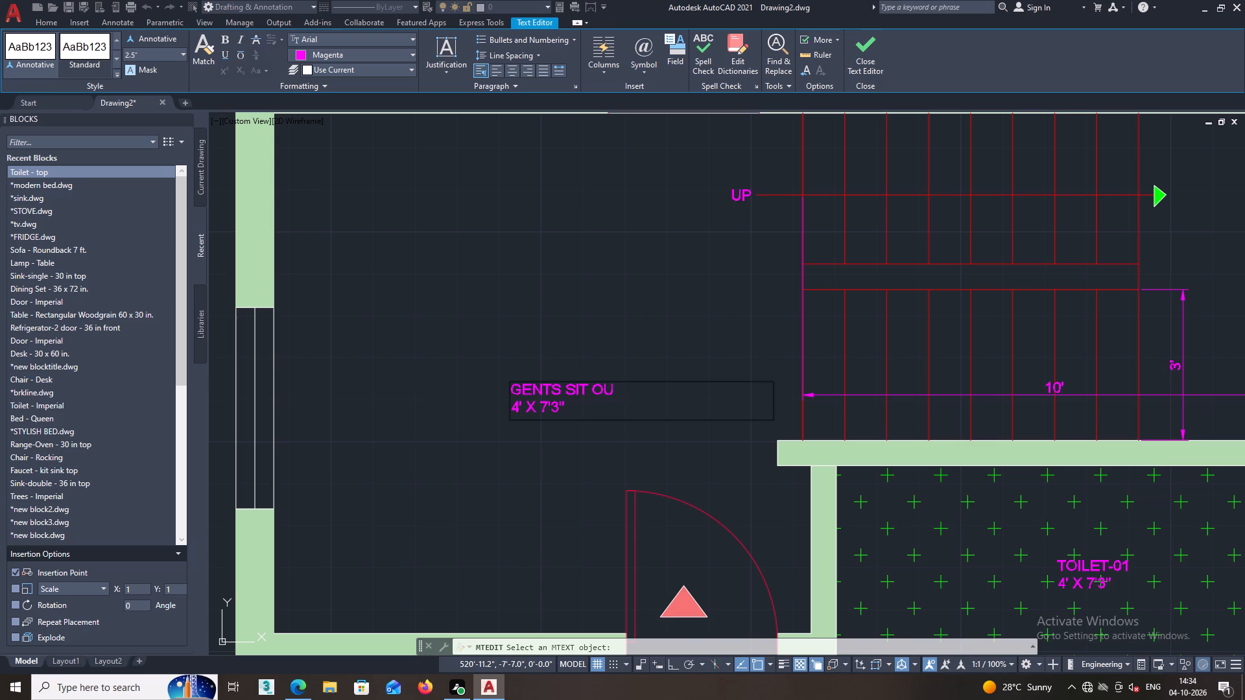
key("t")
Set the first dimension in the GENTS SIT OUT label's size line to 10'6".
scroll(553, 426, "up", 2)
left_click(460, 388)
key("BackSpace")
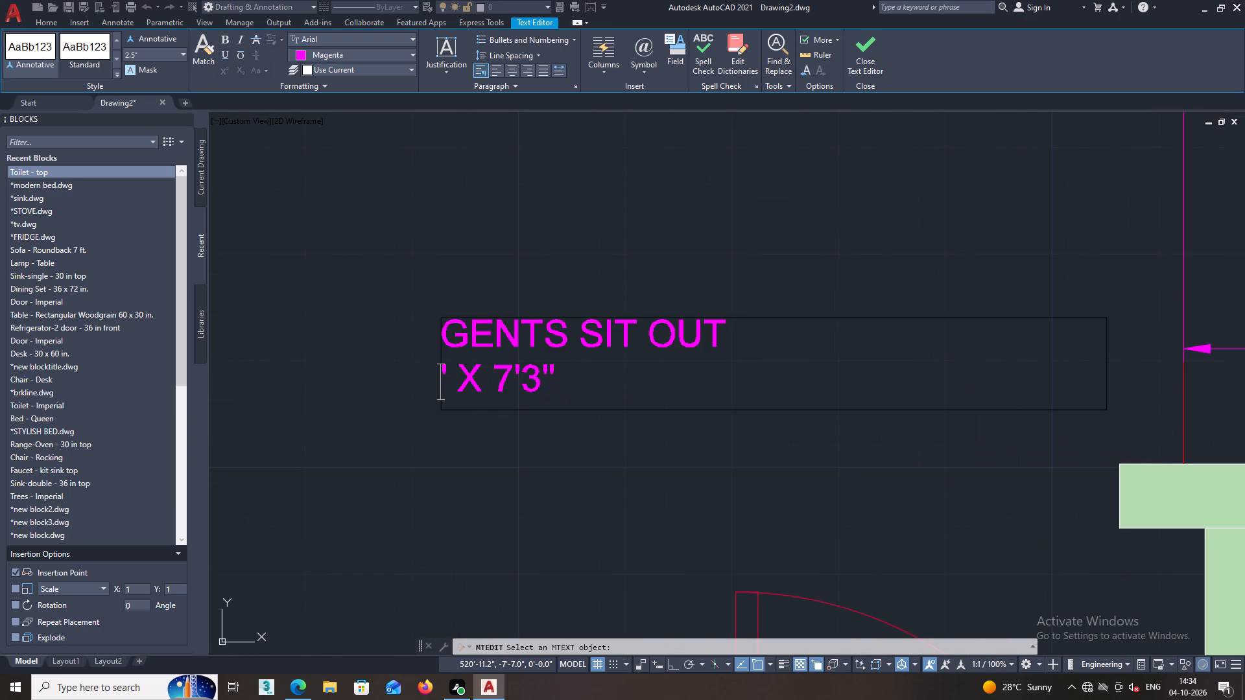
type("10")
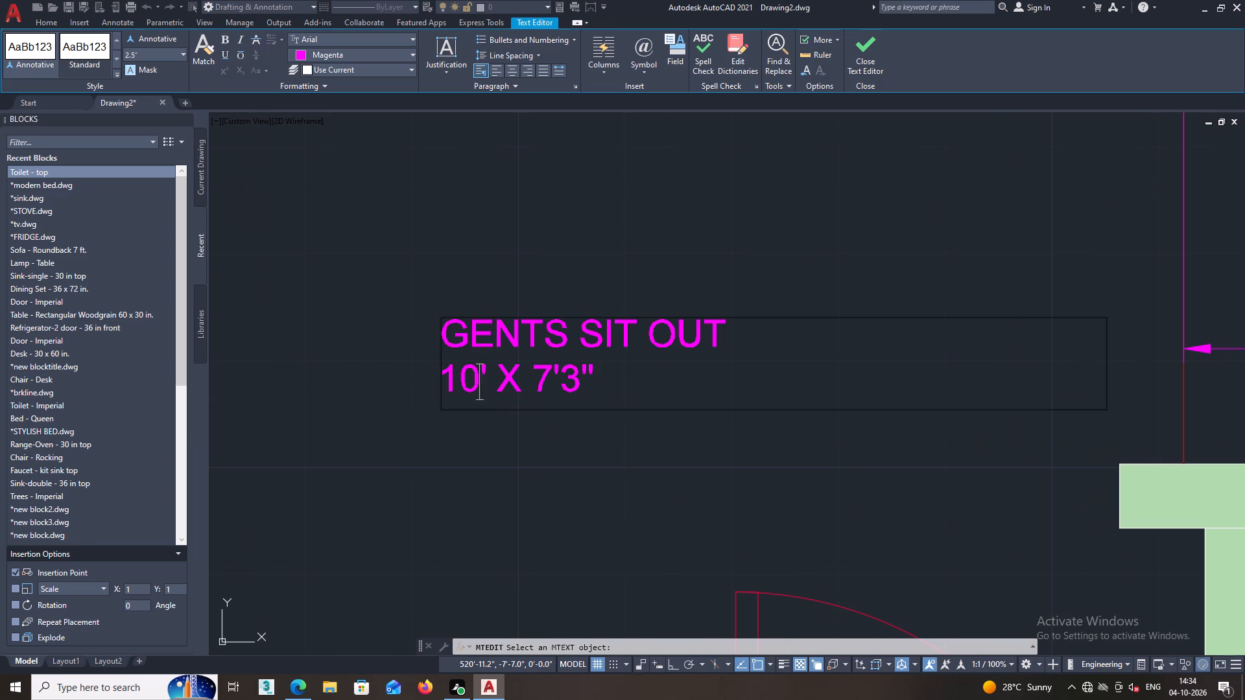
scroll(460, 388, "up", 2)
left_click(531, 378)
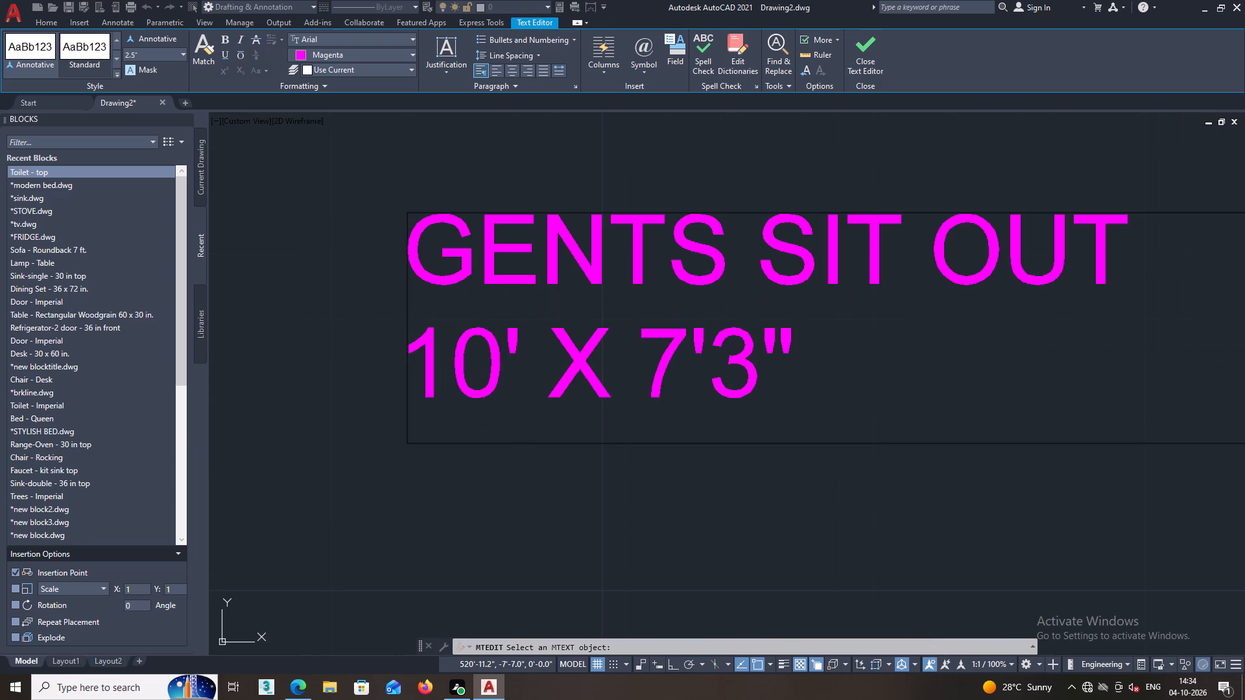
type("6'")
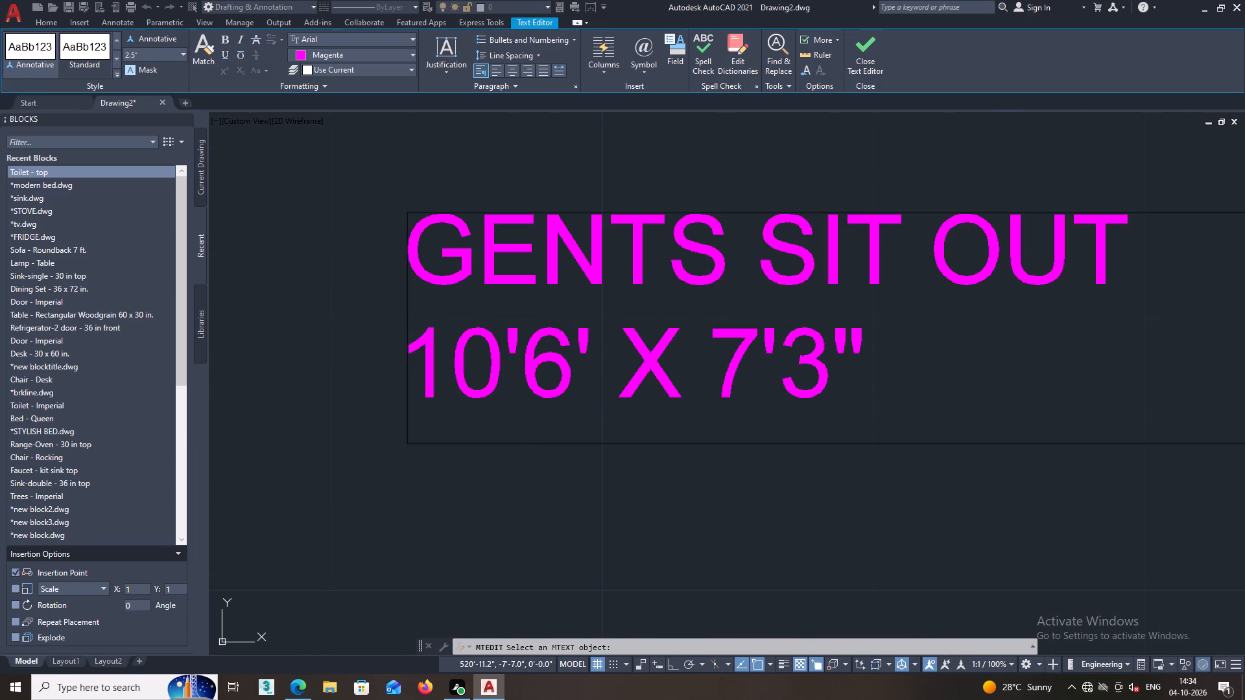
key("BackSpace")
key("shift+quotedbl")
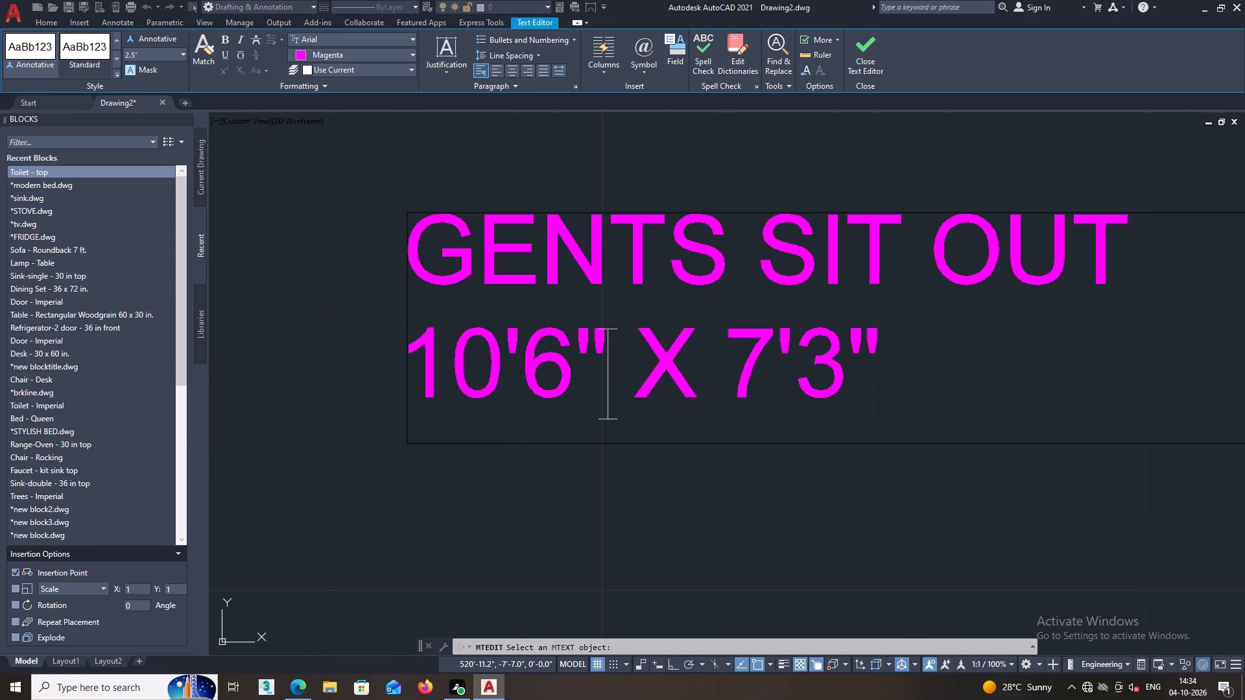
Set the second dimension in the GENTS SIT OUT label's size line to 11'0" and finish editing the label.
left_click(783, 389)
key("BackSpace")
key("1")
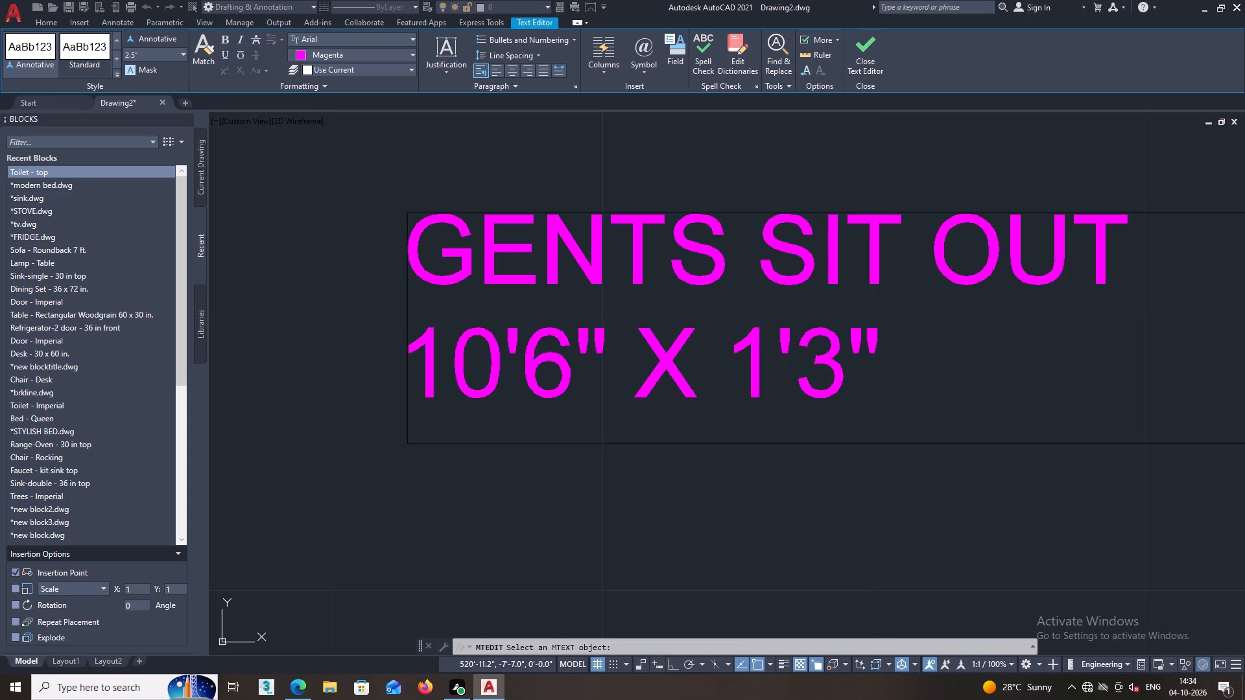
key("1")
left_click(911, 402)
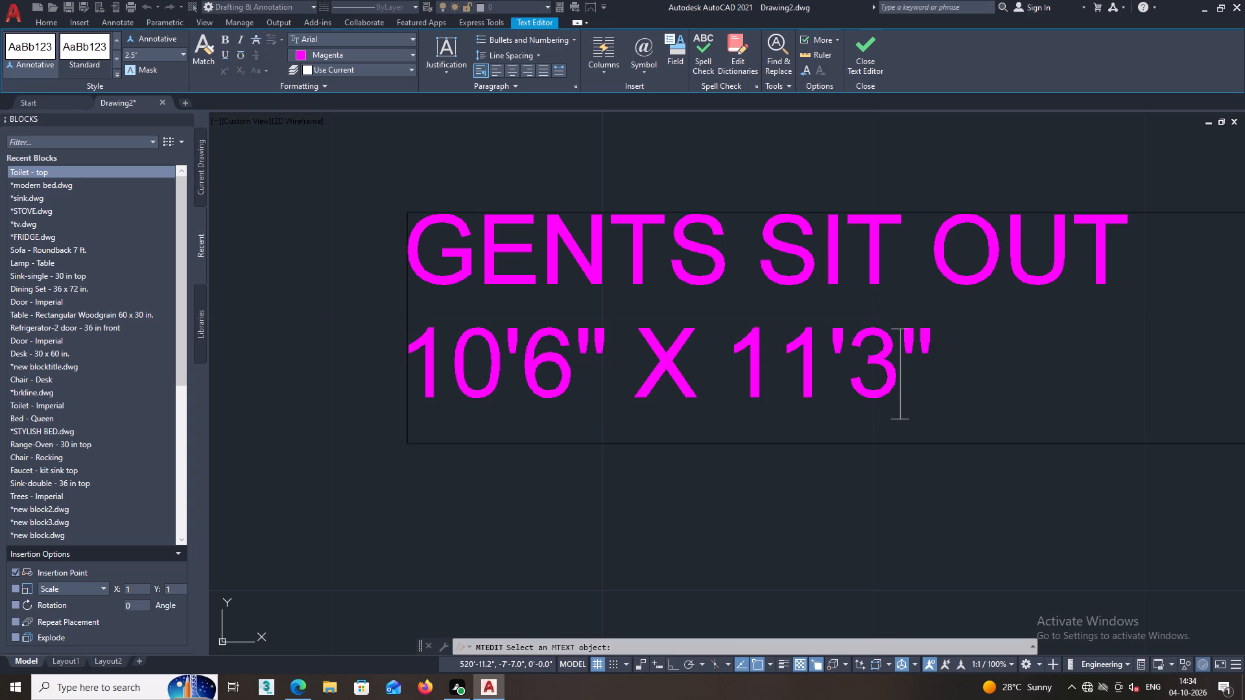
key("BackSpace")
key("0")
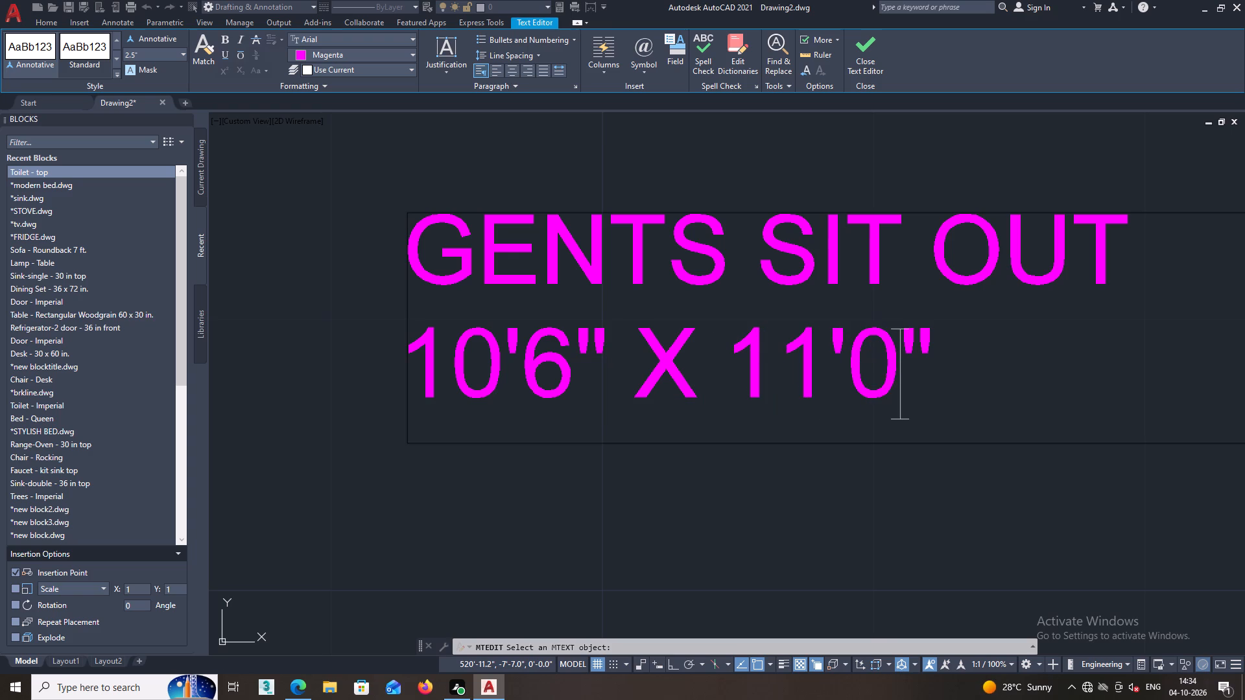
scroll(883, 380, "down", 2)
left_click(834, 491)
Copy the GENTS SIT OUT label to the entrance door opening, just below the red triangle marker.
middle_click_drag(834, 491, 740, 469)
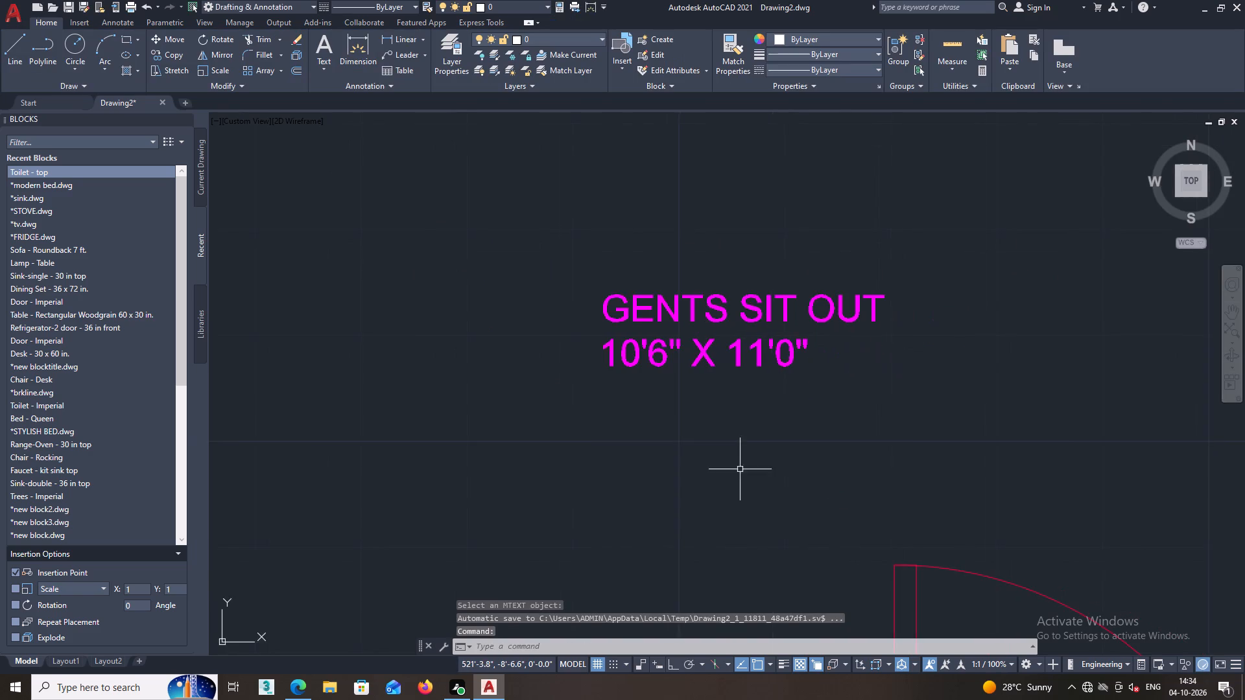
scroll(740, 468, "down", 4)
middle_click_drag(769, 474, 650, 472)
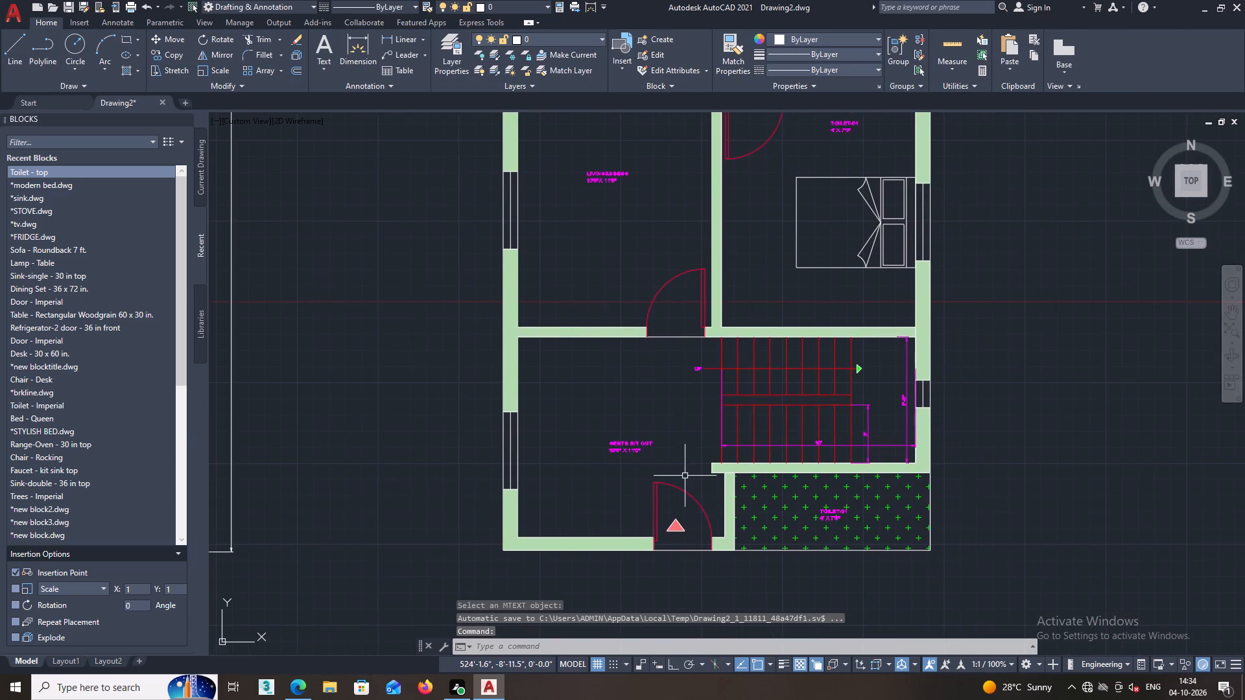
scroll(685, 476, "down", 1)
middle_click_drag(693, 470, 669, 426)
scroll(641, 498, "up", 2)
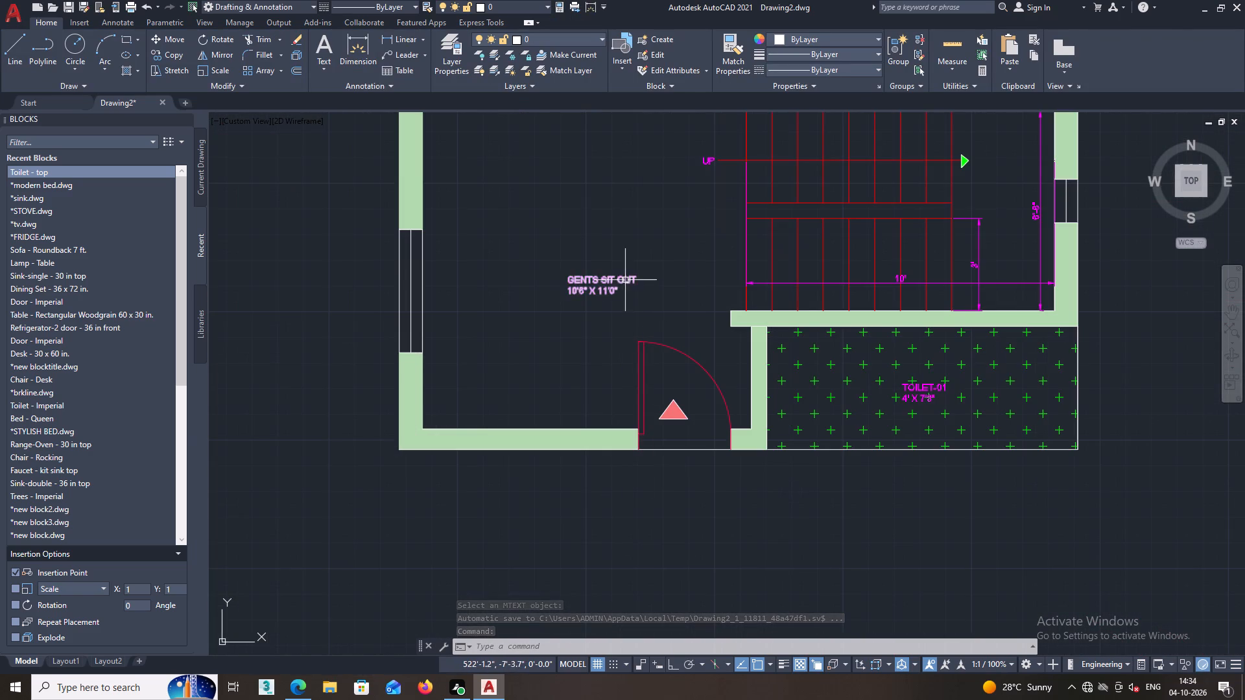
left_click(622, 279)
right_click(633, 261)
left_click(671, 398)
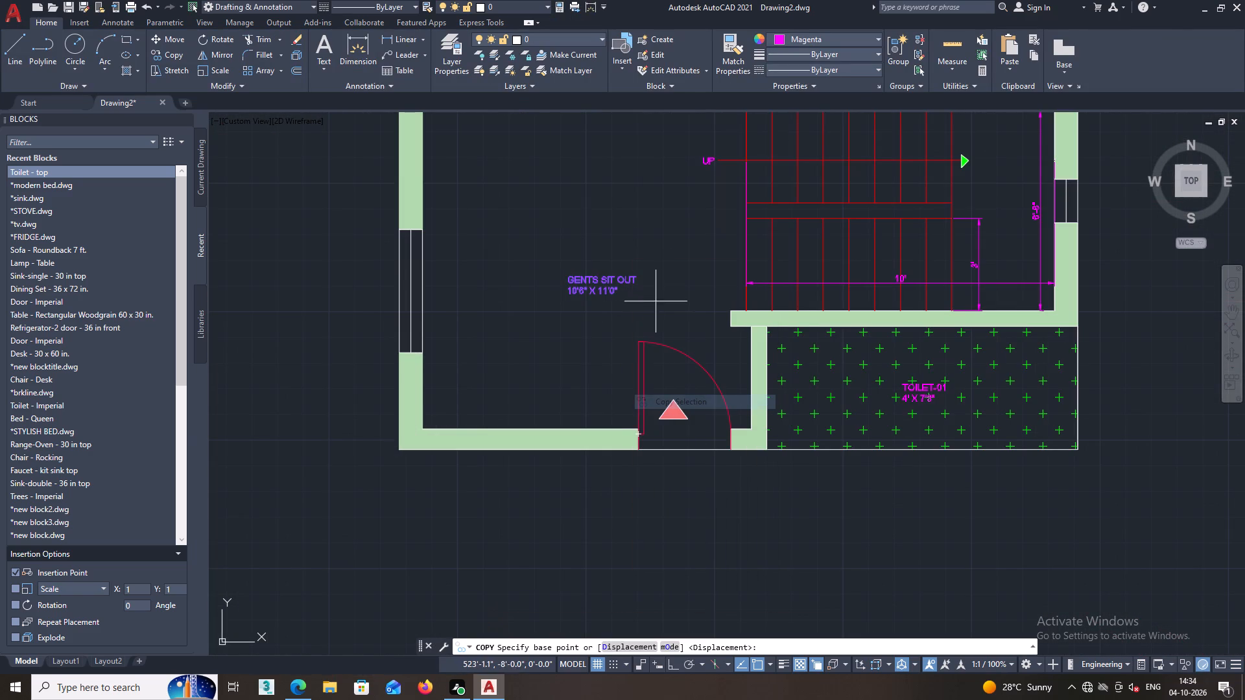
left_click(624, 278)
scroll(689, 463, "up", 4)
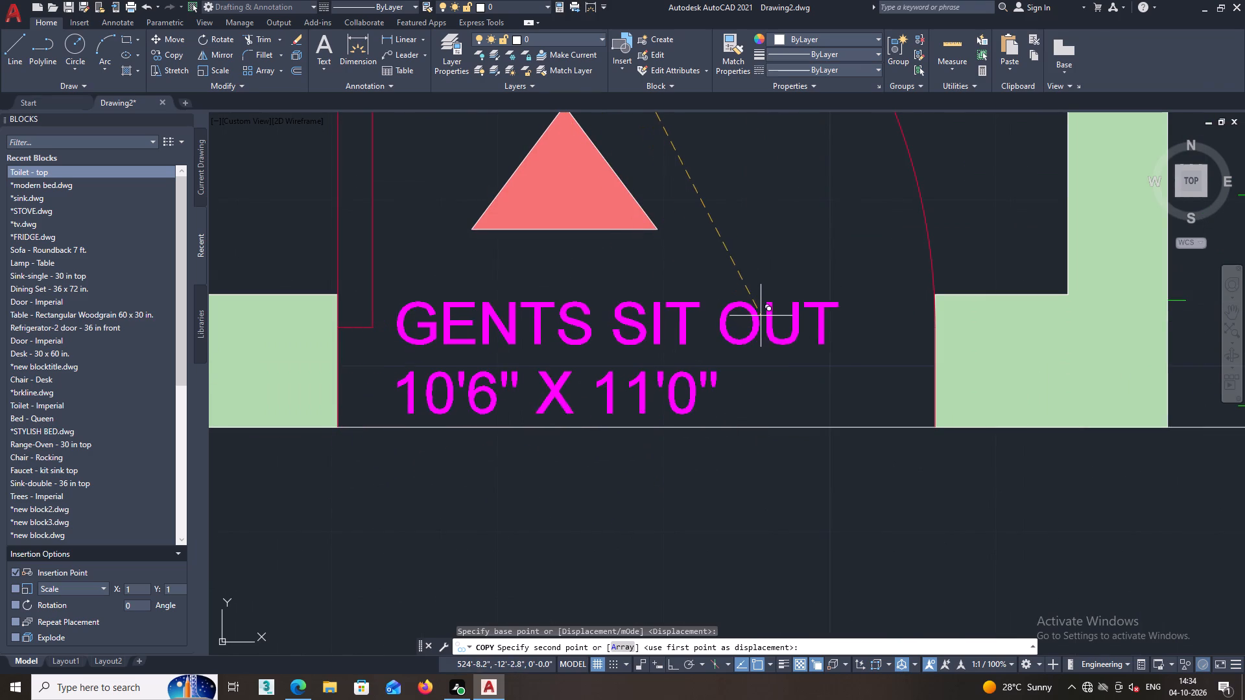
left_click(775, 298)
key("space")
Replace both lines of the copied GENTS SIT OUT label in the door opening with ENTRY.
left_click(725, 323)
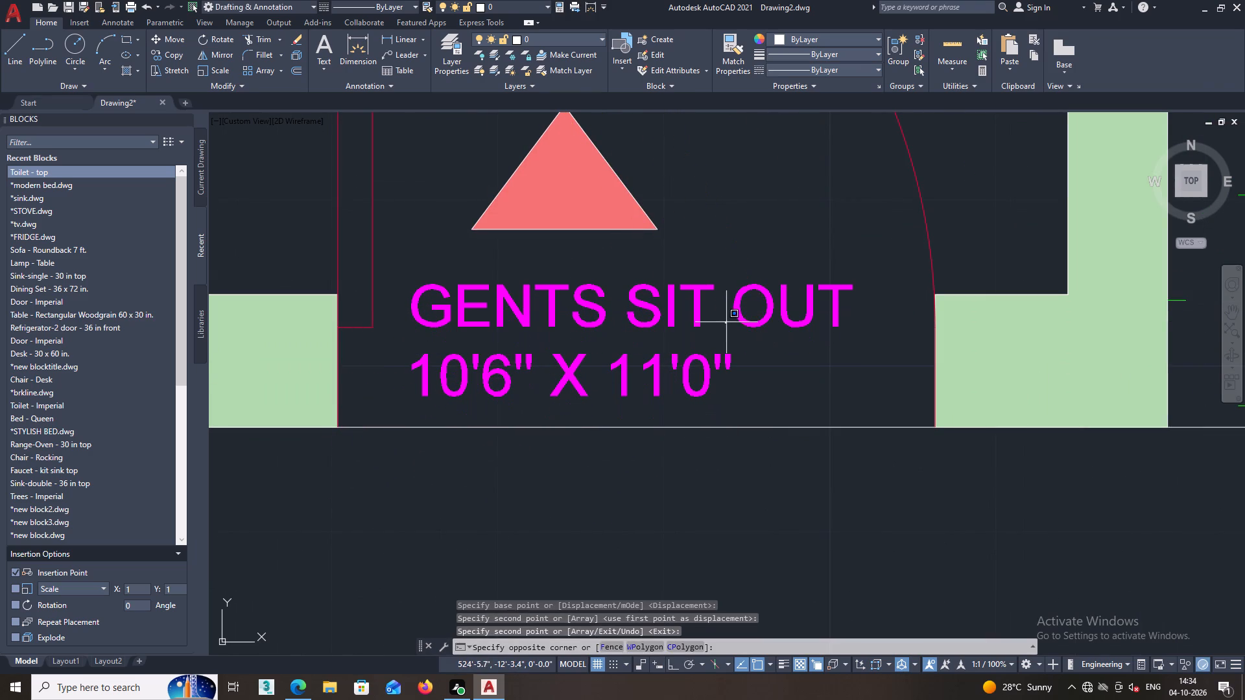
left_click(765, 297)
left_click(772, 292)
right_click(772, 292)
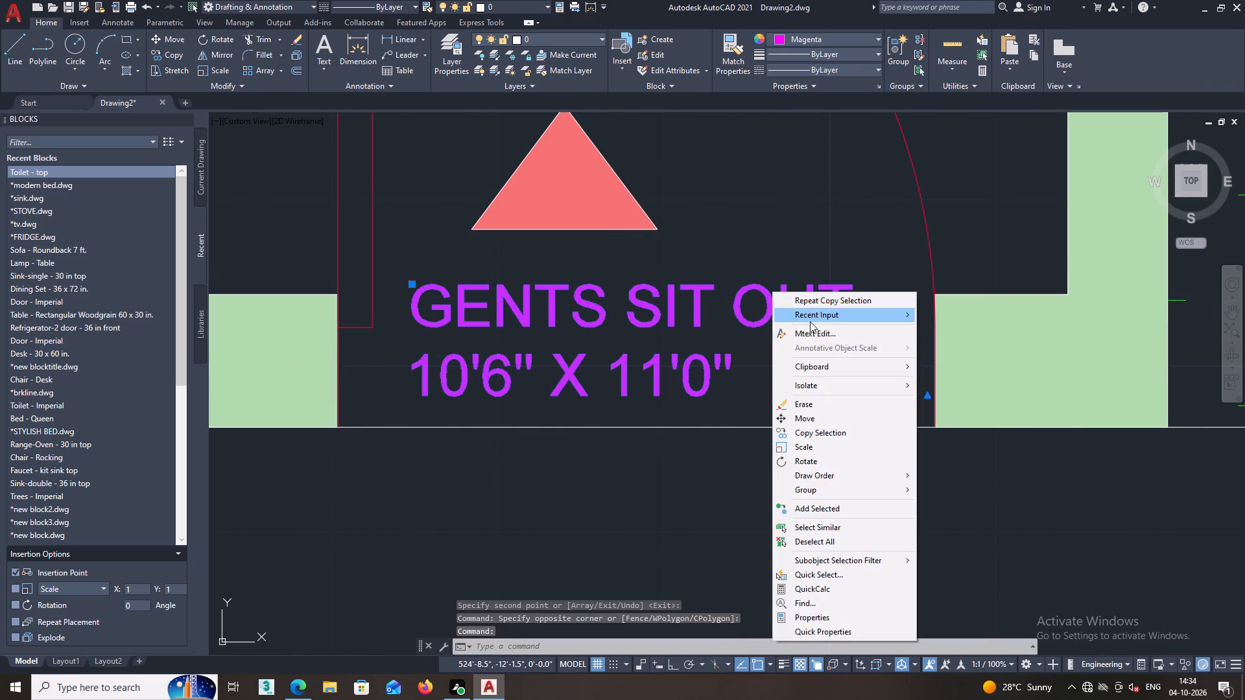
left_click(812, 332)
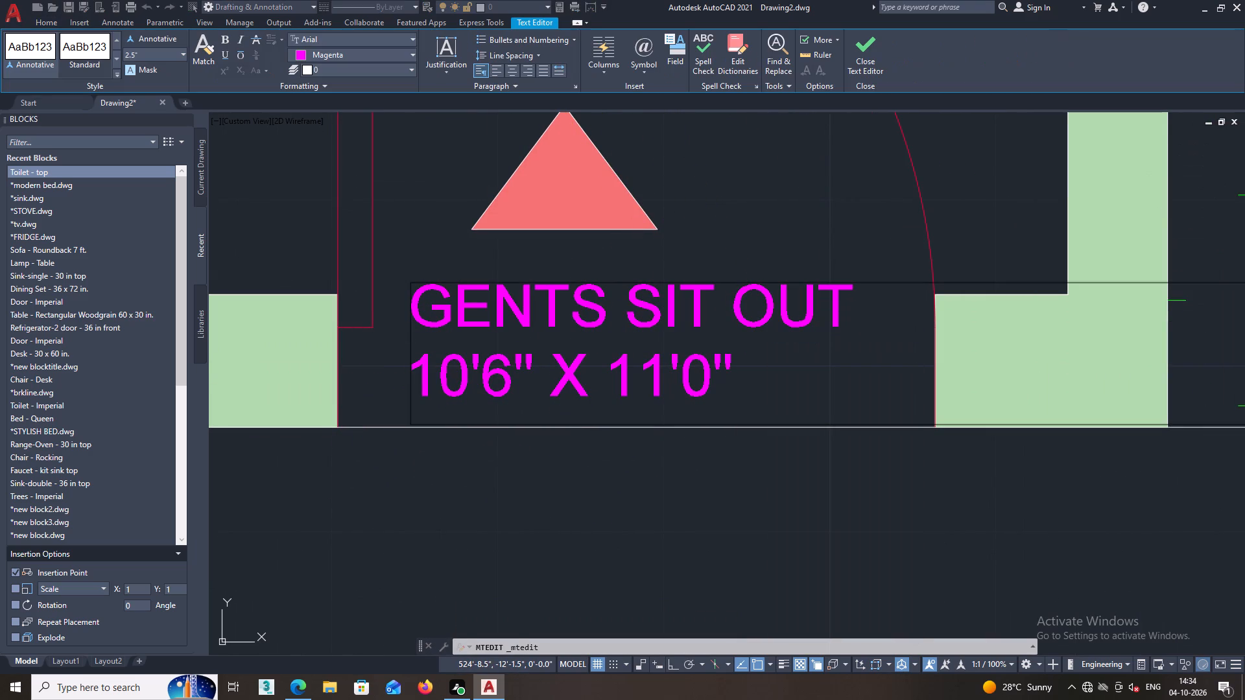
left_click(771, 371)
key("BackSpace")
key("BackSpace")
key("BackSpace")
key("BackSpace")
key("BackSpace")
key("BackSpace")
key("BackSpace")
key("BackSpace")
key("BackSpace")
key("BackSpace")
key("BackSpace")
key("BackSpace")
key("BackSpace")
key("BackSpace")
key("BackSpace")
key("BackSpace")
key("BackSpace")
key("BackSpace")
key("BackSpace")
key("BackSpace")
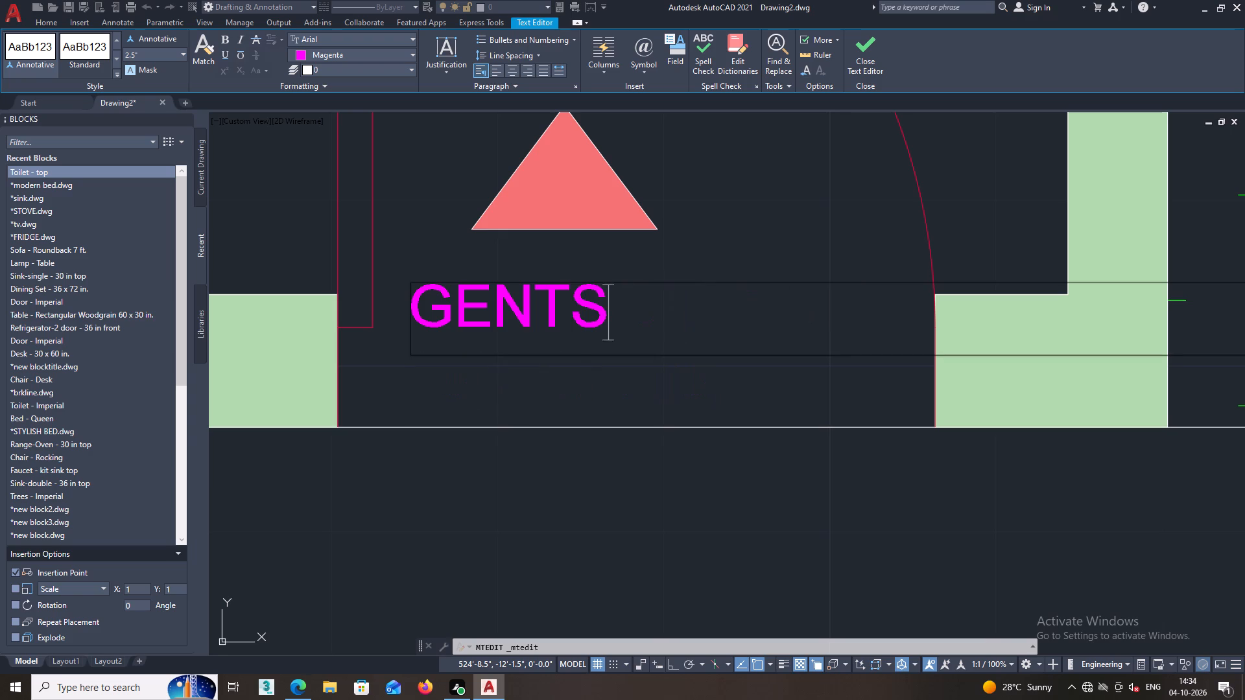
type("EHTE")
key("BackSpace")
key("r")
key("BackSpace")
key("BackSpace")
key("BackSpace")
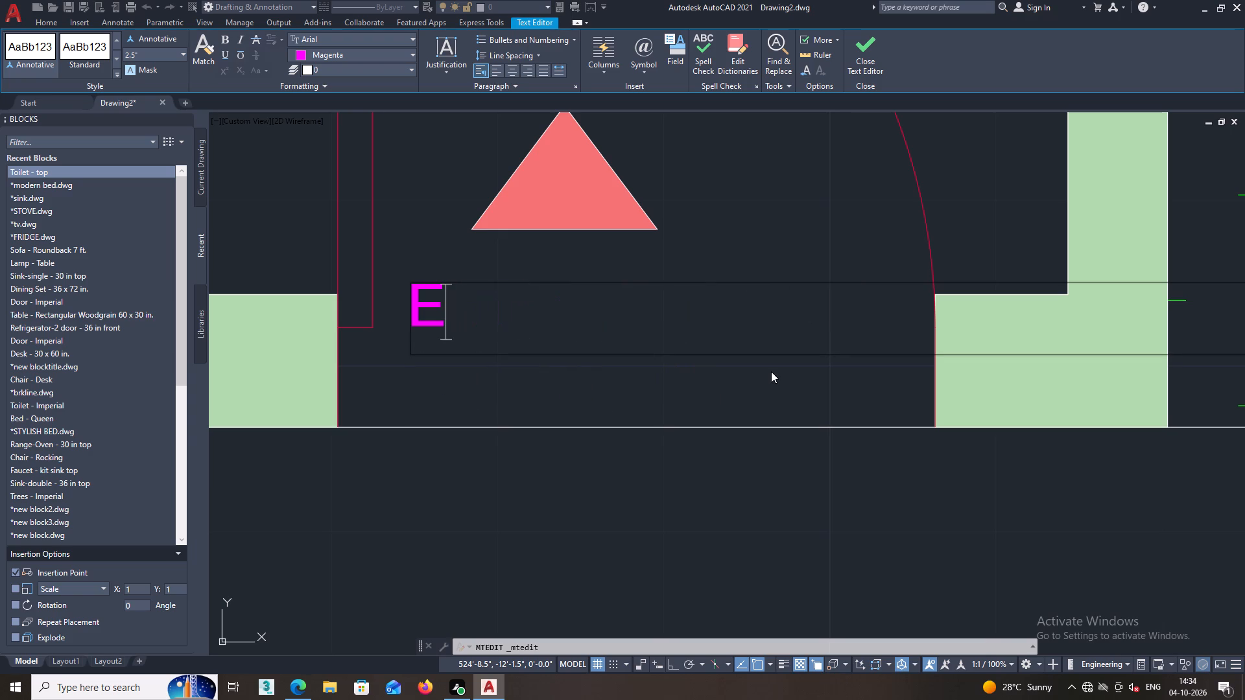
type("NTRY")
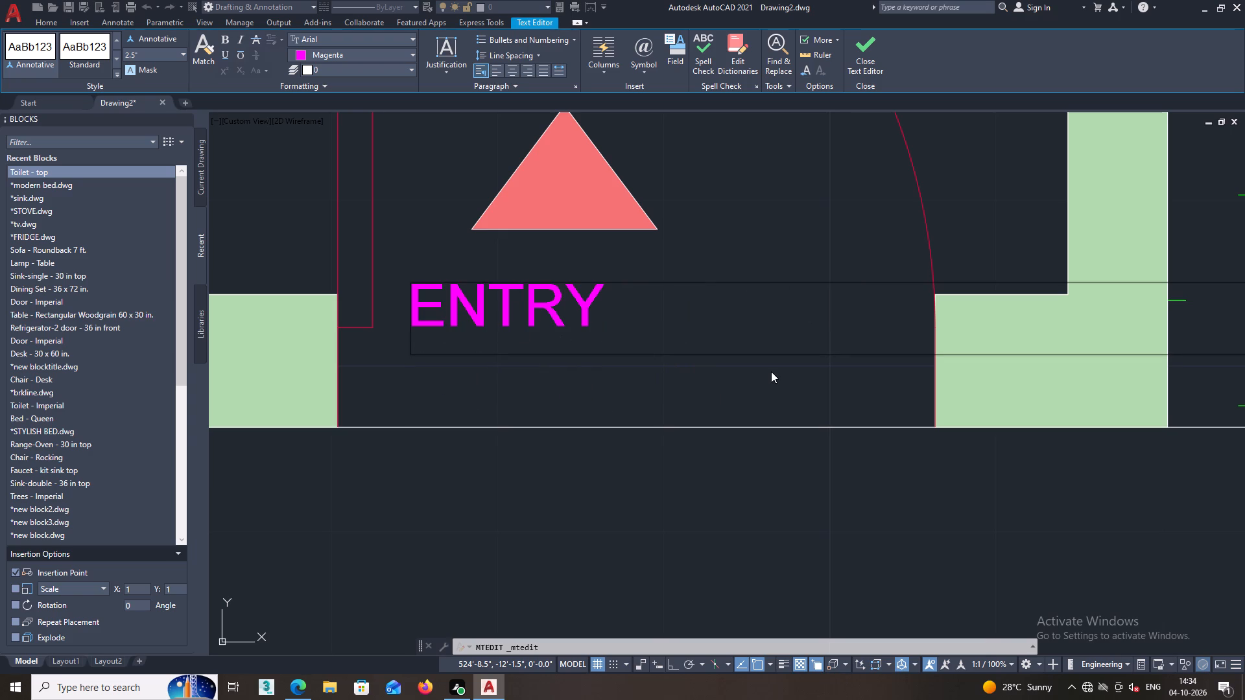
left_click(400, 320)
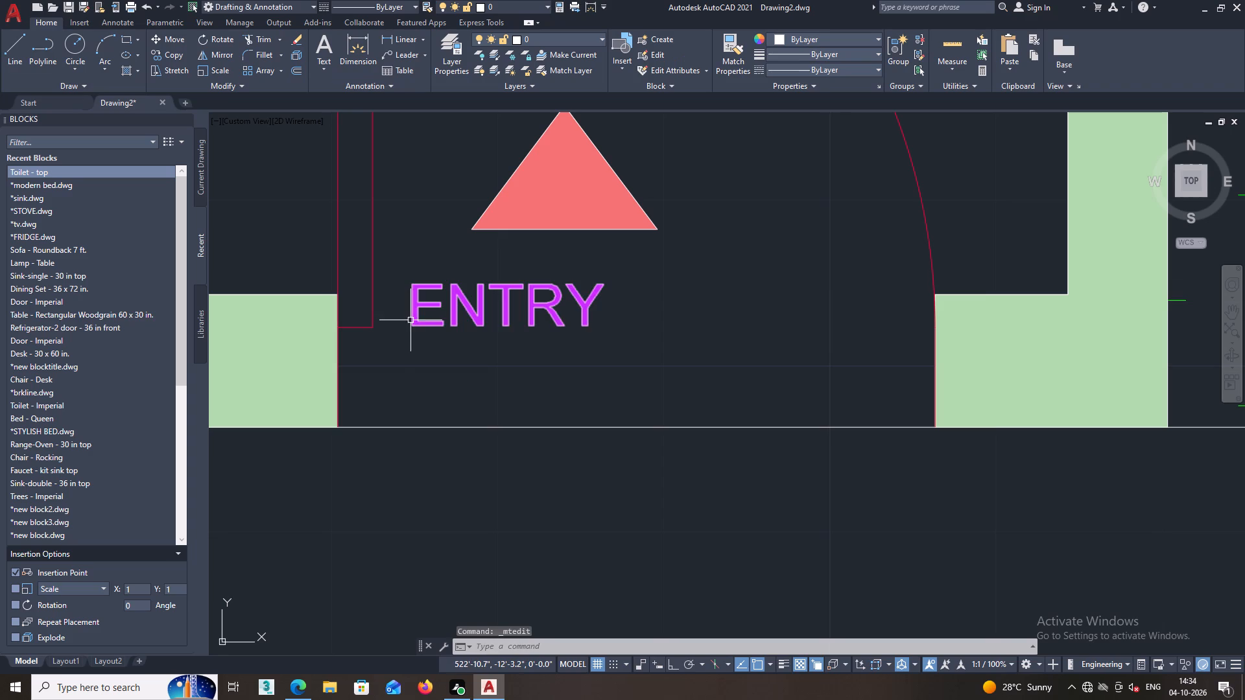
Indent the ENTRY label with four leading spaces so it sits centred beneath the red triangle marker.
left_click(474, 323)
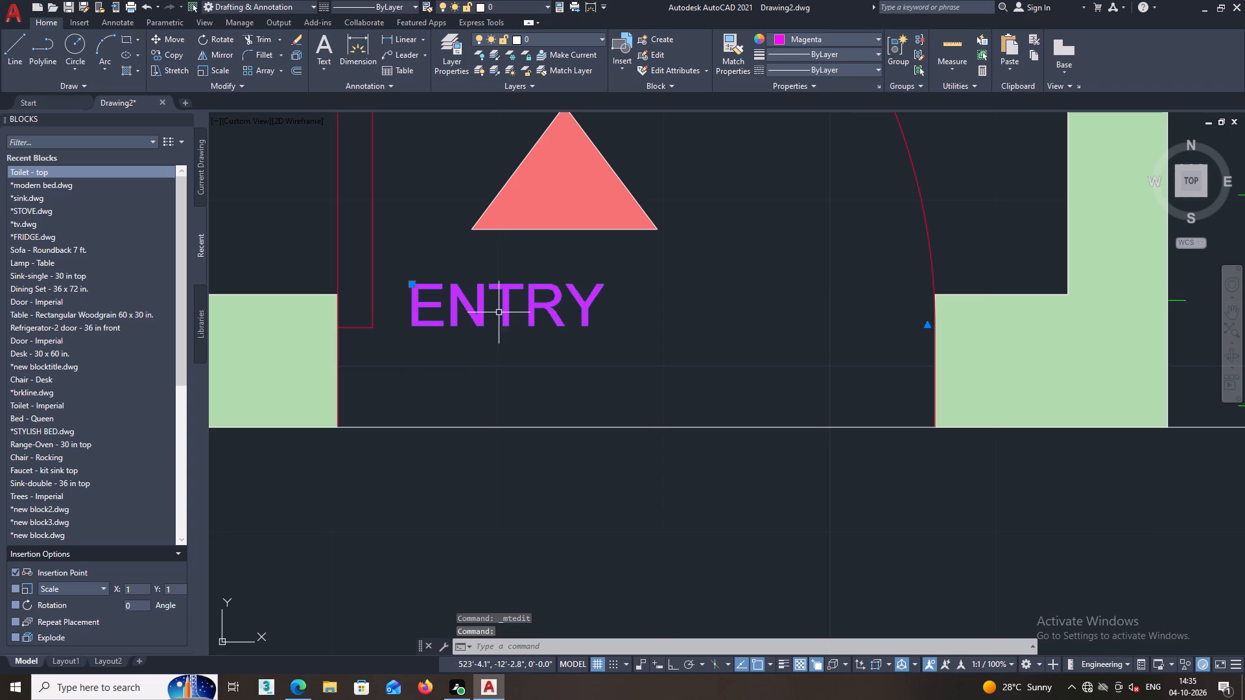
right_click(605, 316)
left_click(646, 325)
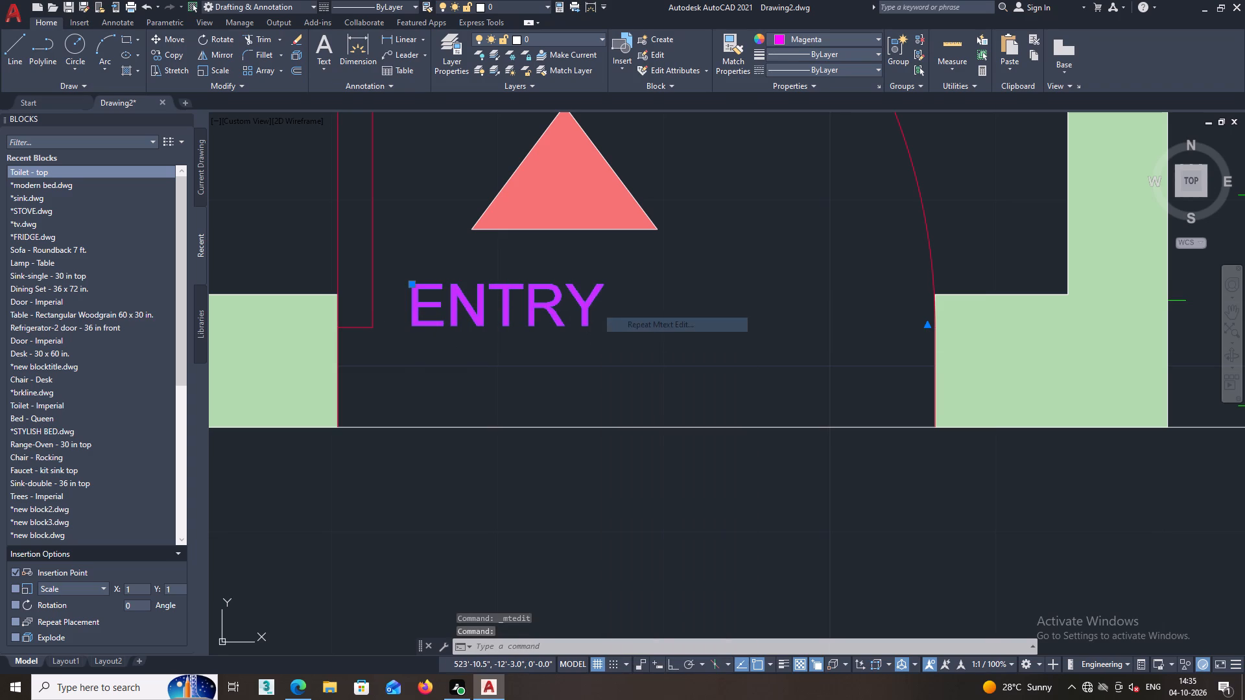
key("space")
key("space")
key("space")
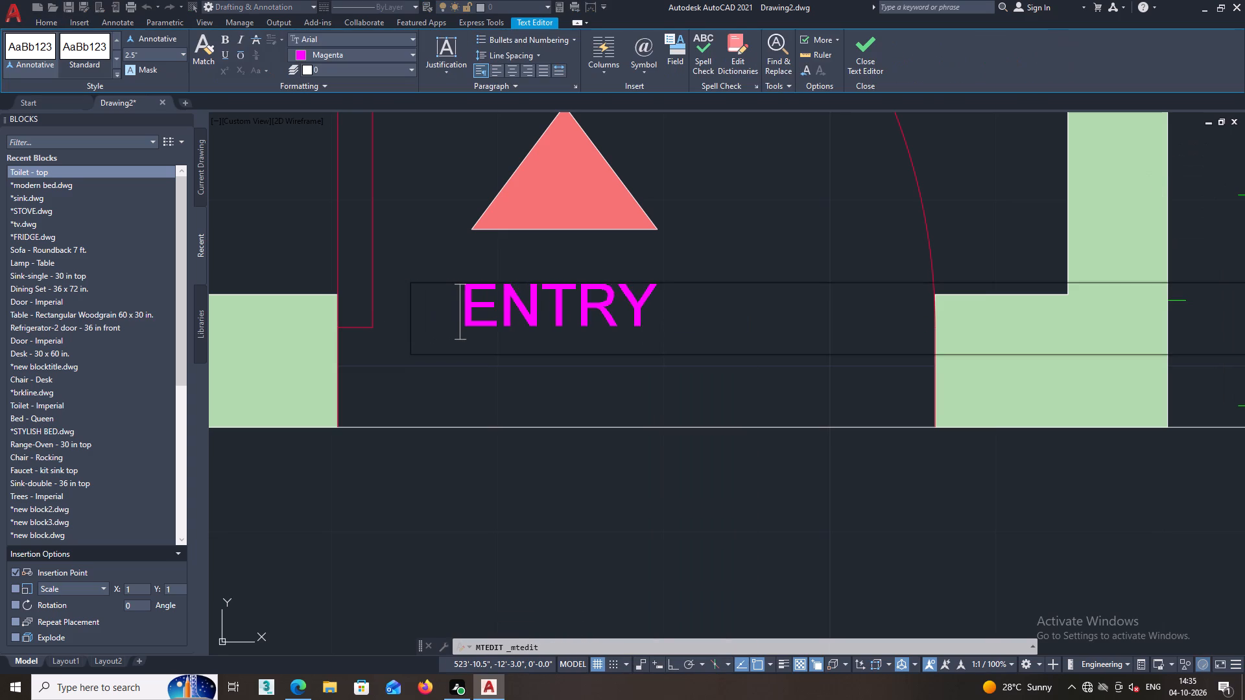
key("space")
left_click(414, 259)
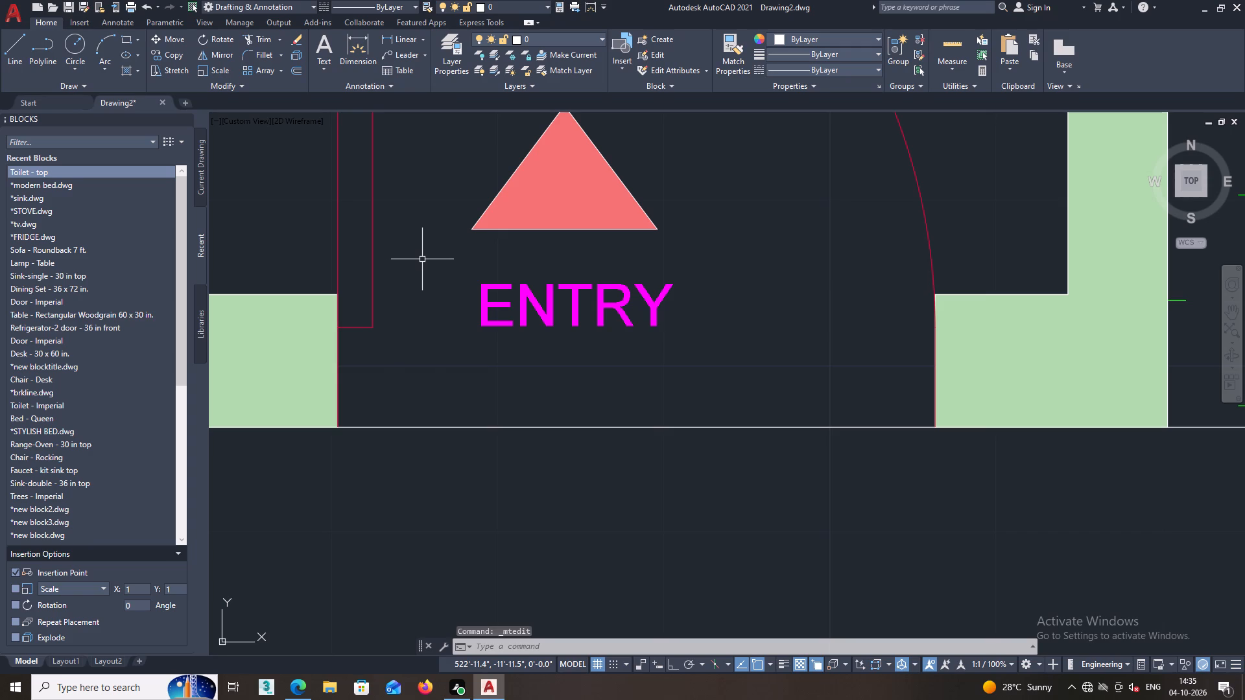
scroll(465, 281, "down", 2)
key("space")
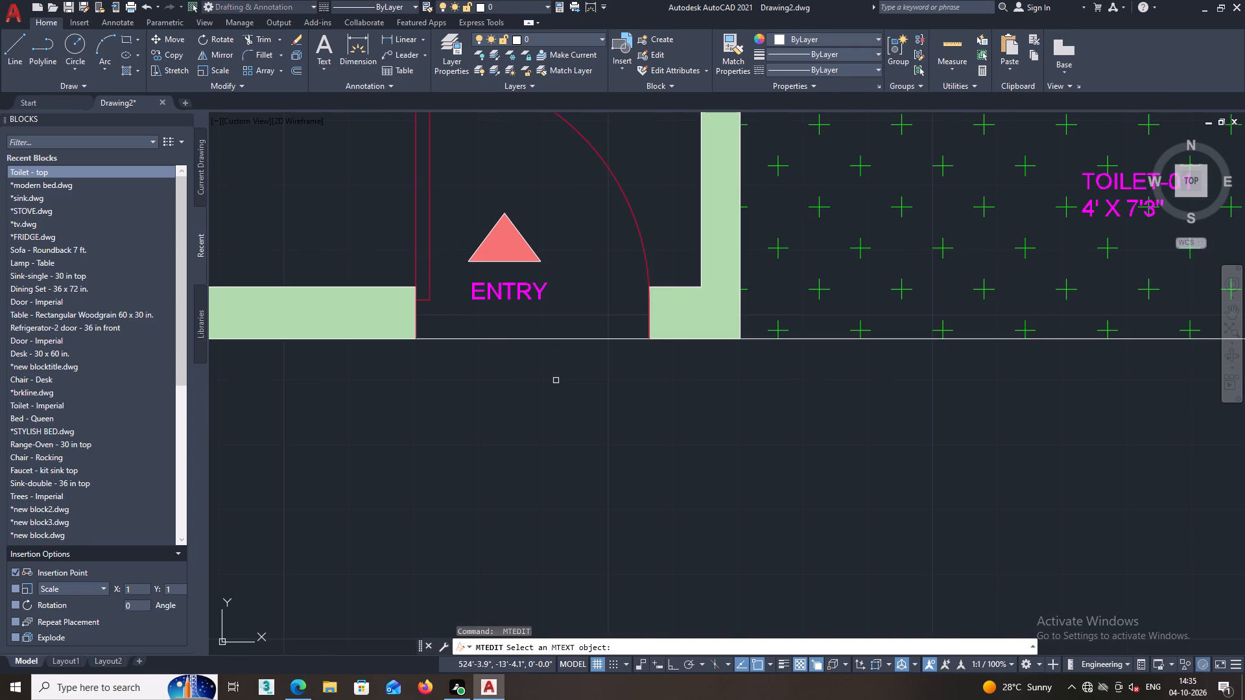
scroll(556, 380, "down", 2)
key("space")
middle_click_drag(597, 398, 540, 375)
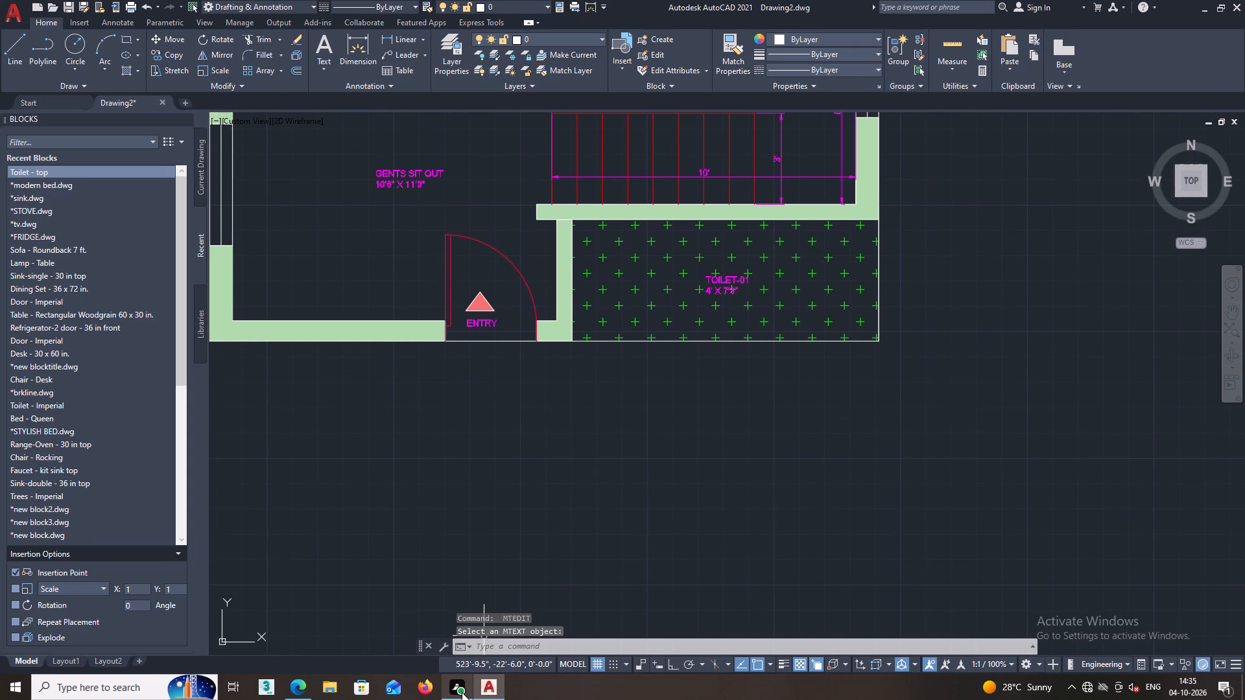
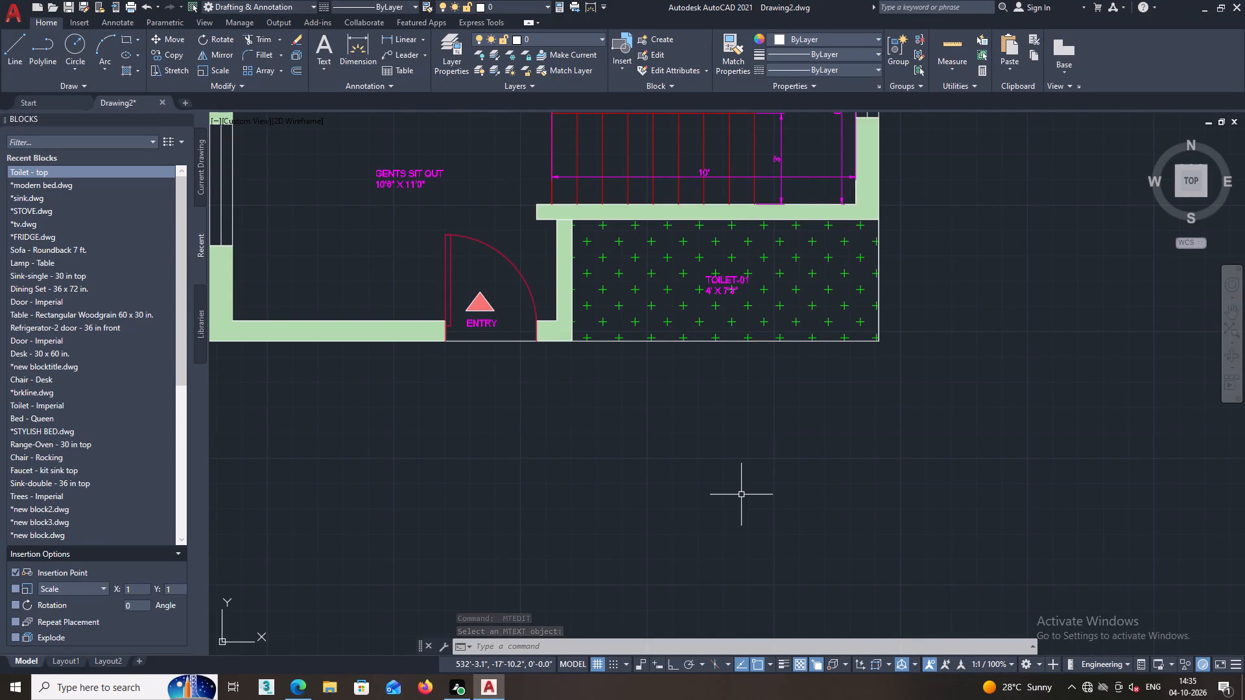
Add a linear dimension for the plan's overall width, placed just above the north outer wall.
middle_click_drag(771, 461, 687, 509)
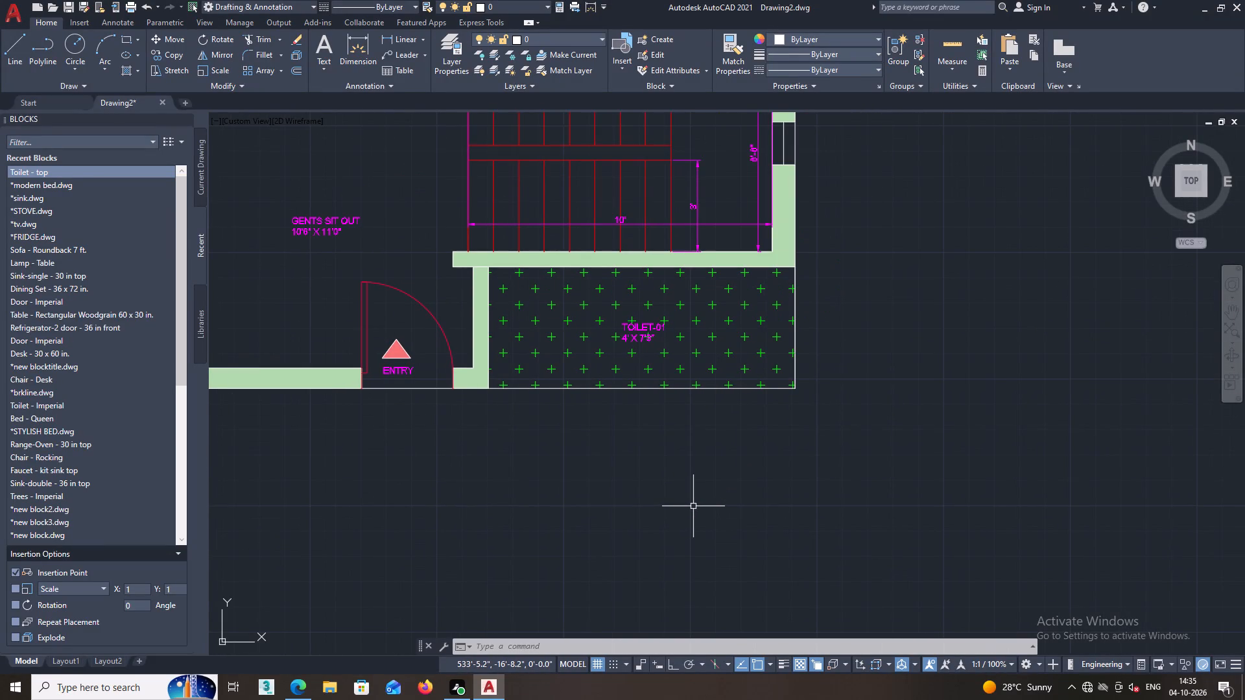
middle_click_drag(693, 506, 678, 502)
middle_click_drag(720, 444, 713, 505)
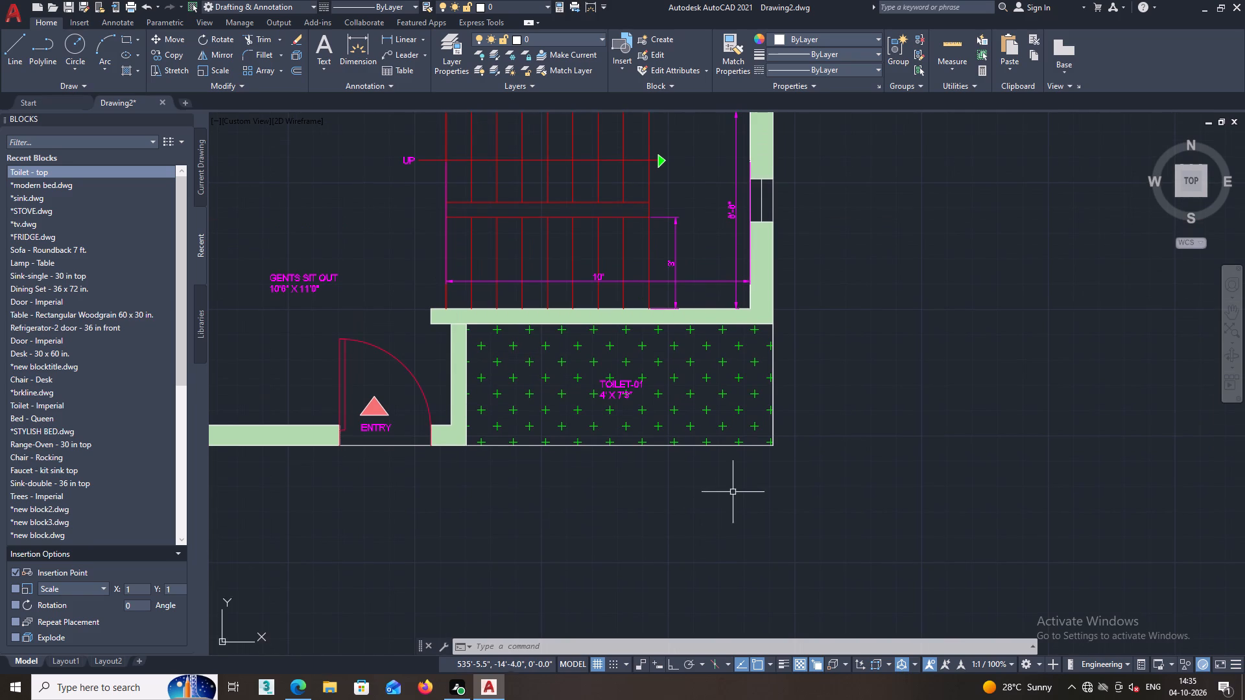
scroll(733, 491, "down", 2)
middle_click_drag(741, 493, 684, 571)
scroll(857, 463, "down", 1)
middle_click_drag(857, 463, 805, 519)
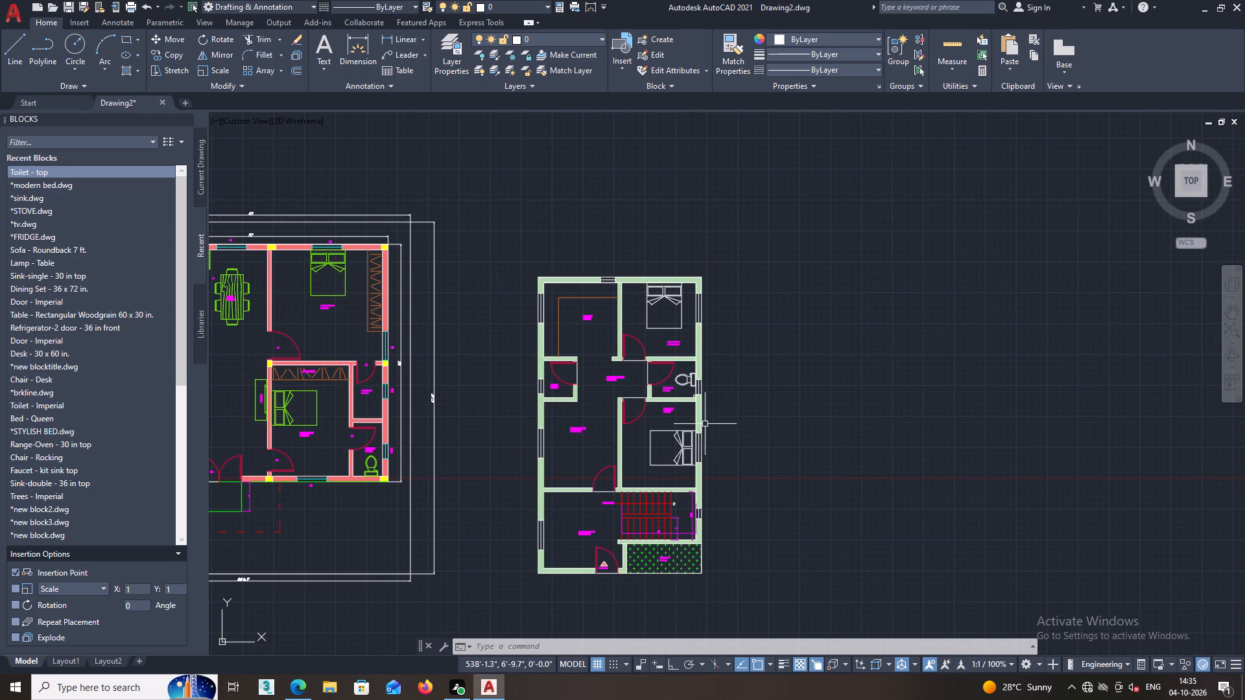
middle_click_drag(484, 367, 514, 326)
scroll(468, 330, "up", 2)
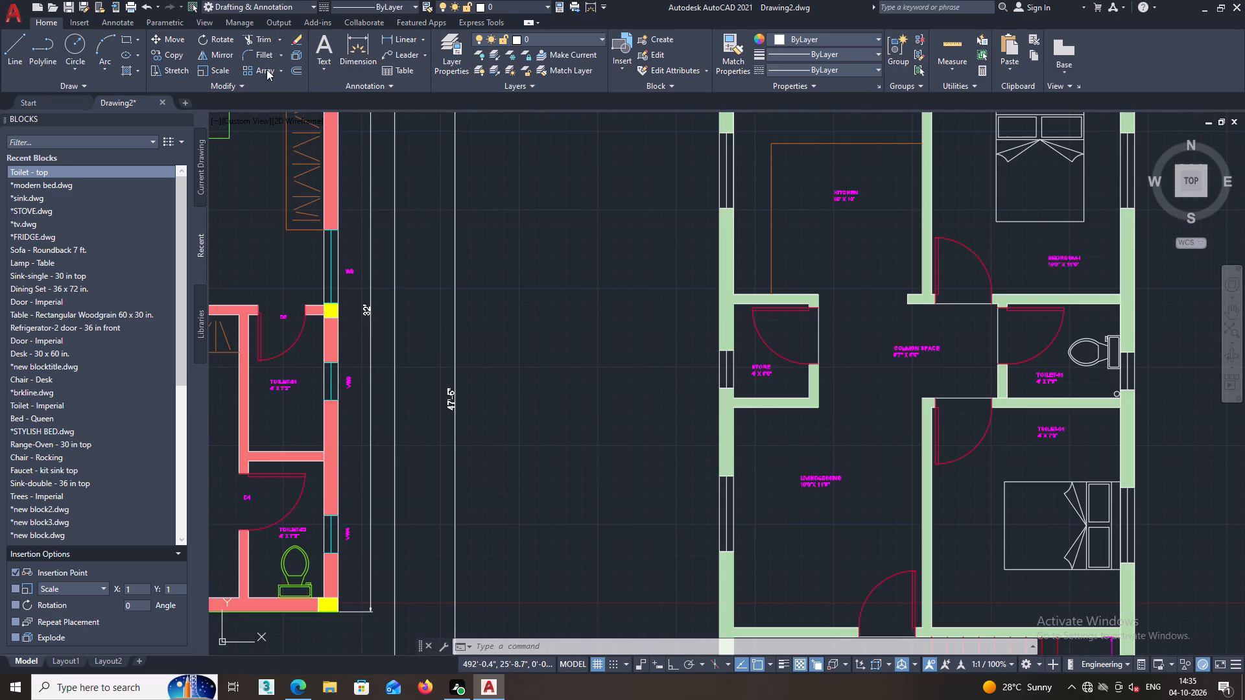
left_click(405, 34)
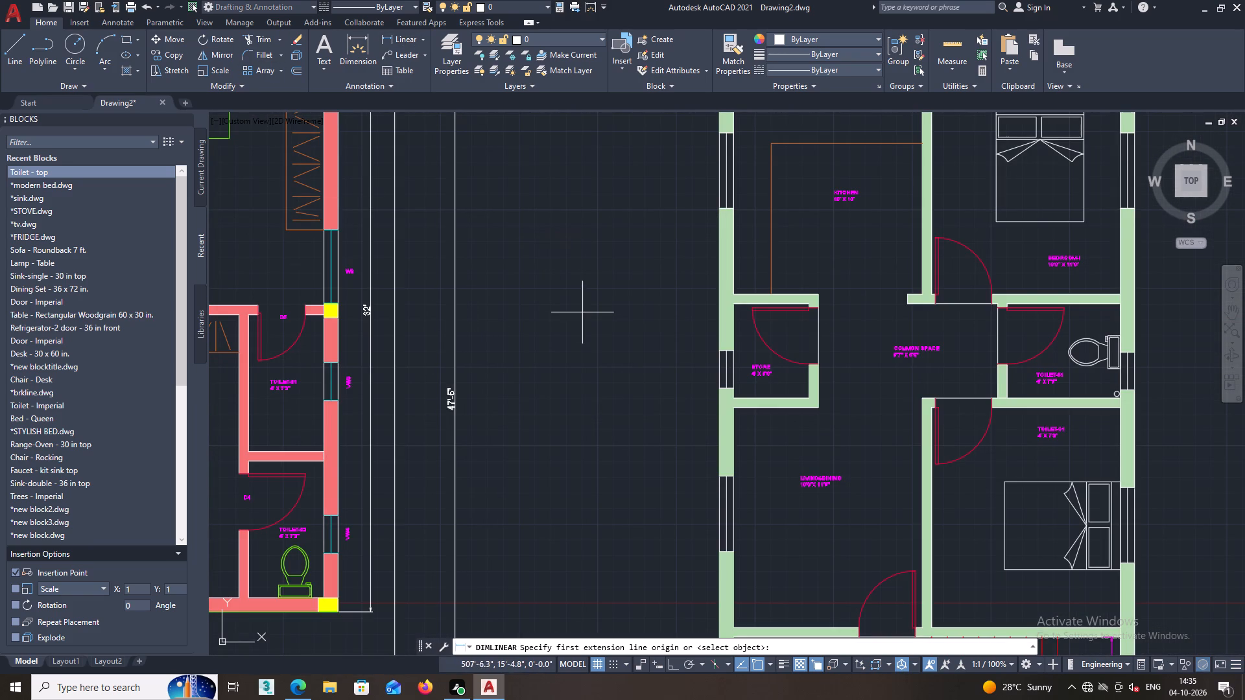
middle_click_drag(584, 315, 579, 326)
scroll(633, 274, "down", 3)
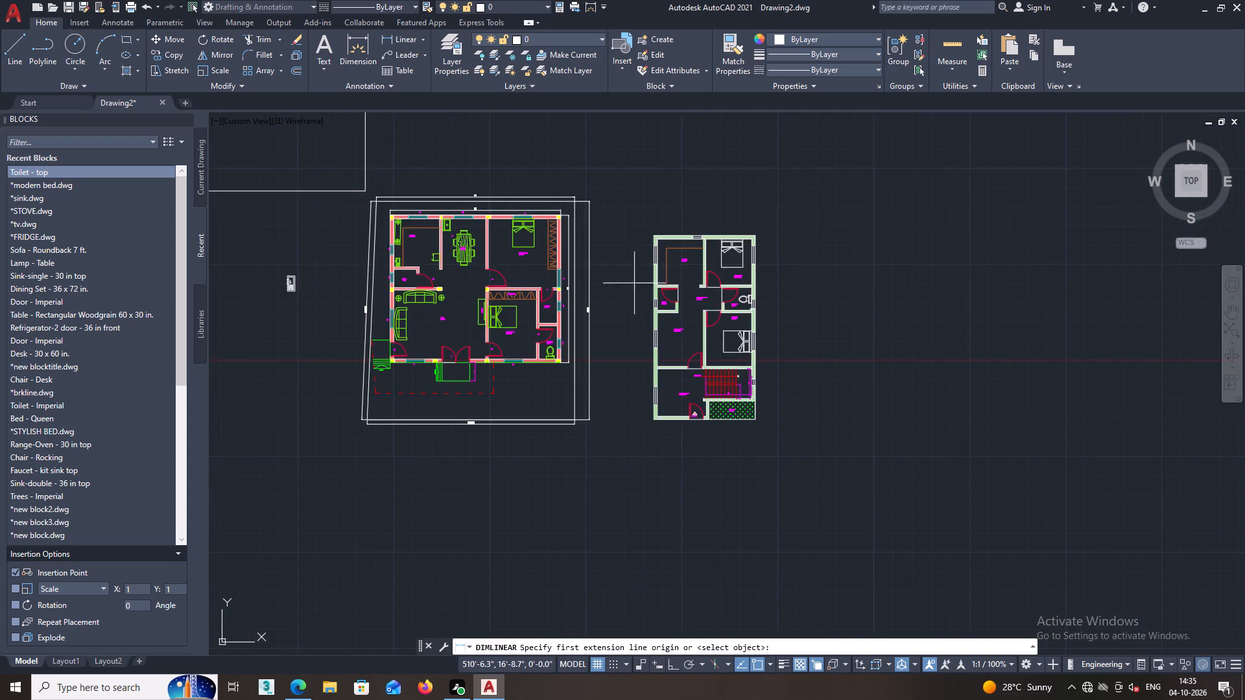
middle_click_drag(650, 270, 608, 329)
scroll(619, 297, "up", 4)
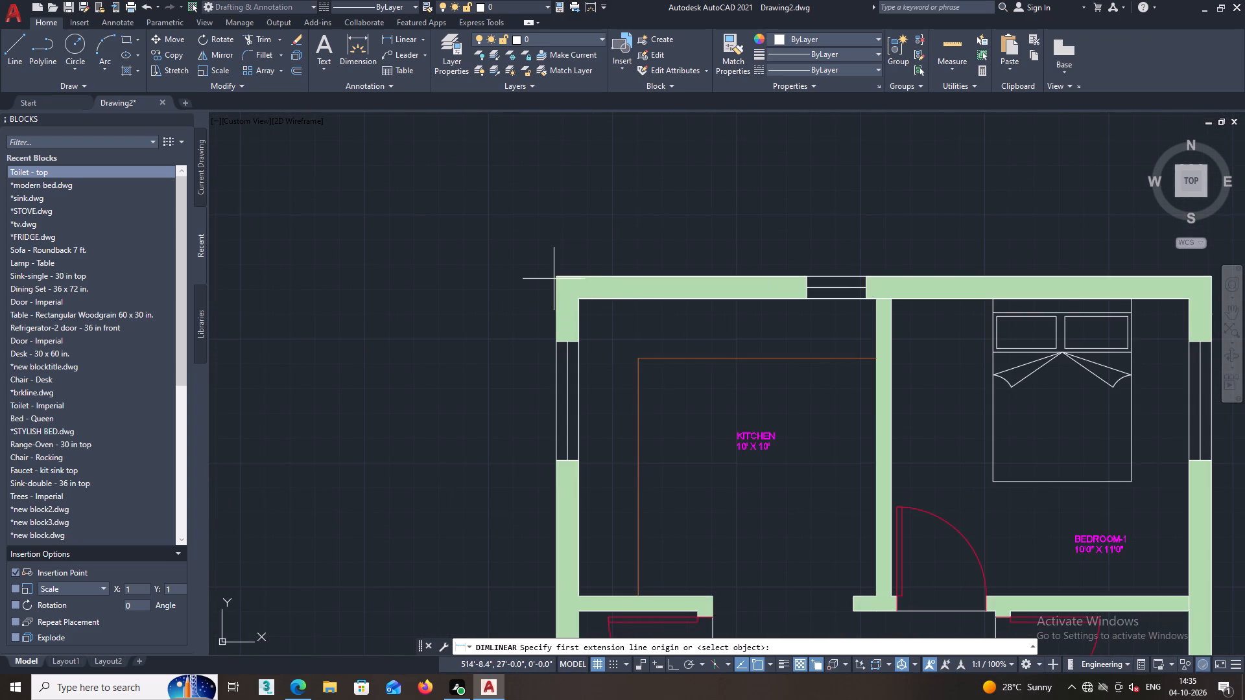
left_click(555, 276)
middle_click_drag(656, 273, 290, 305)
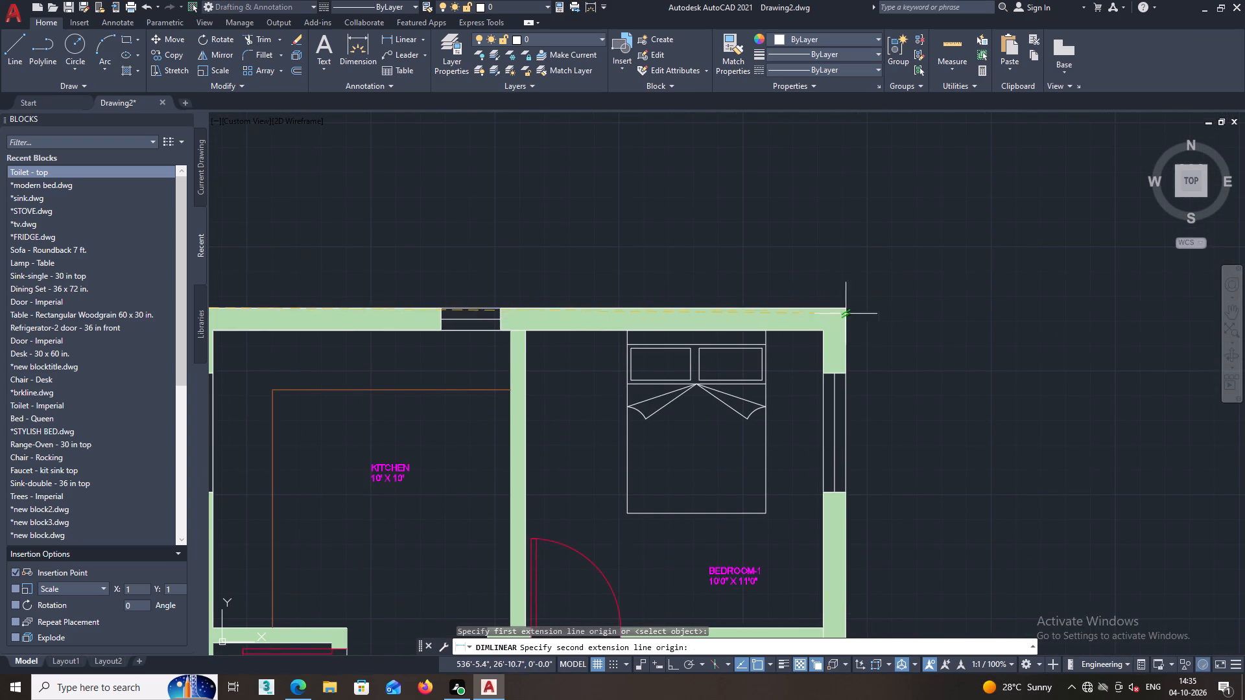
left_click(843, 309)
left_click(846, 289)
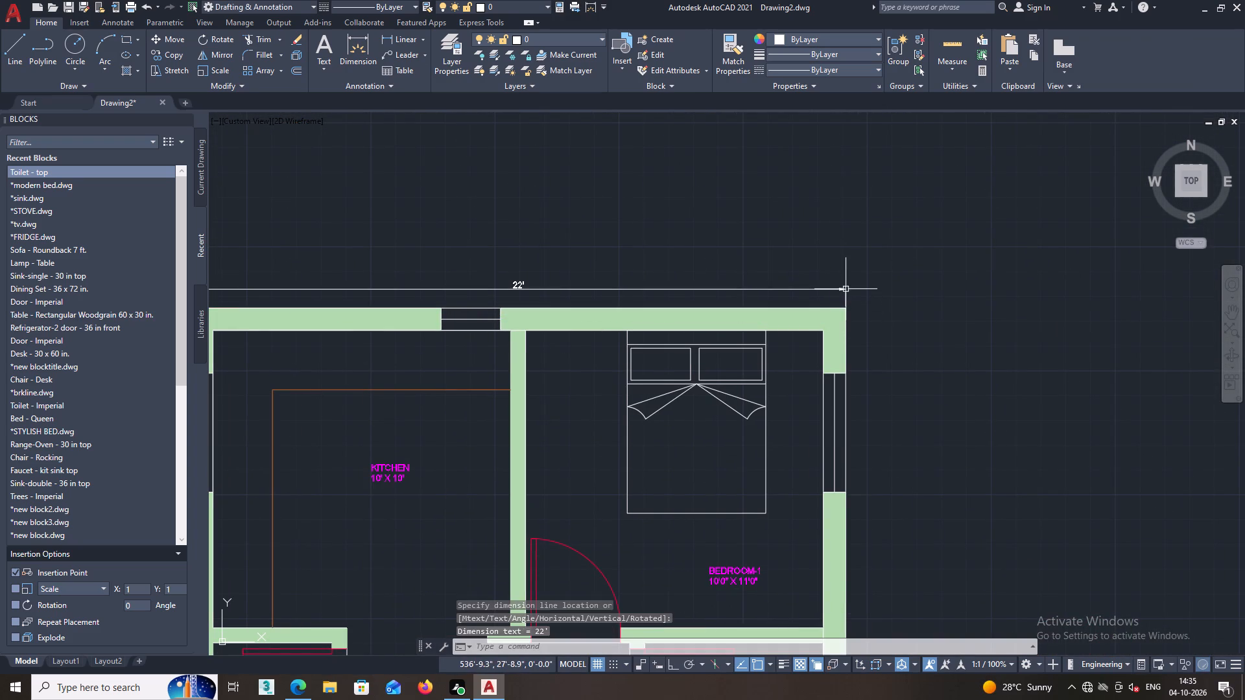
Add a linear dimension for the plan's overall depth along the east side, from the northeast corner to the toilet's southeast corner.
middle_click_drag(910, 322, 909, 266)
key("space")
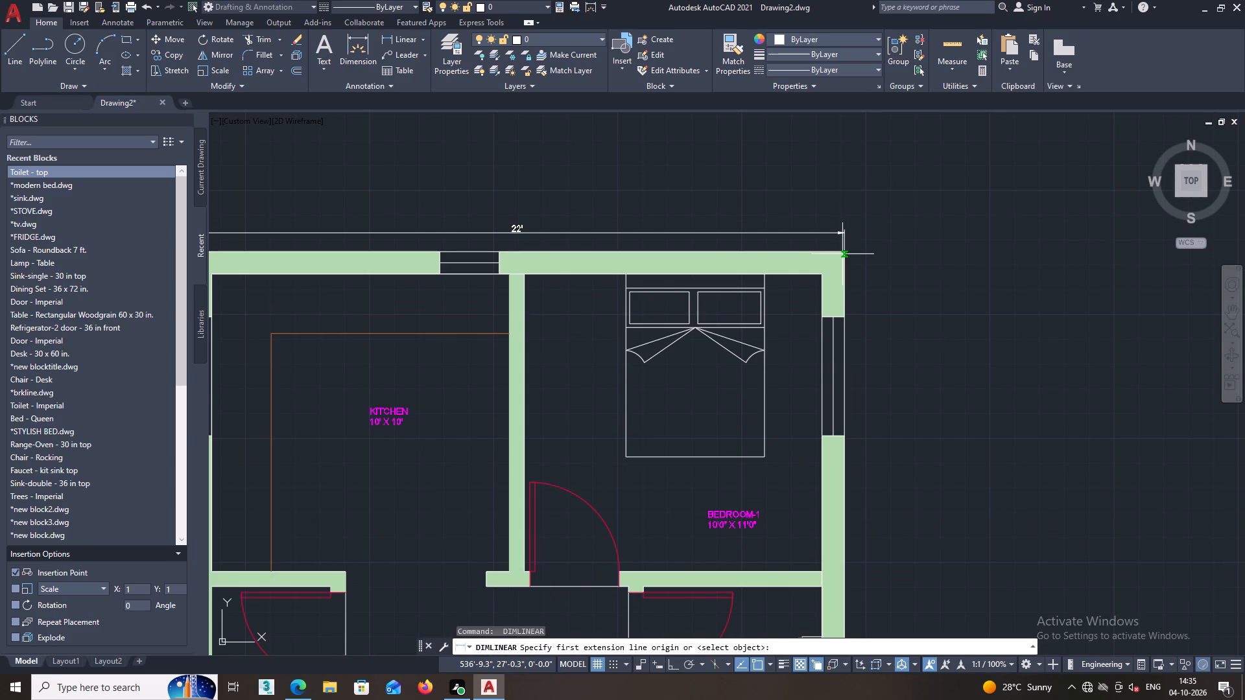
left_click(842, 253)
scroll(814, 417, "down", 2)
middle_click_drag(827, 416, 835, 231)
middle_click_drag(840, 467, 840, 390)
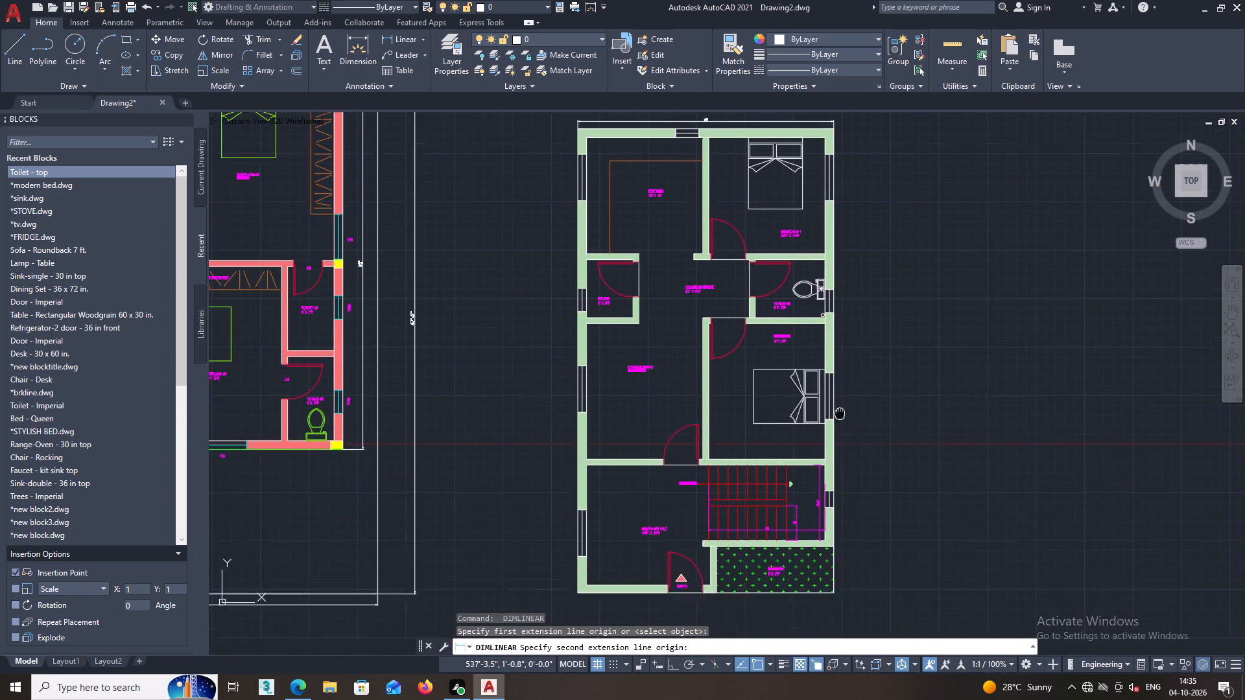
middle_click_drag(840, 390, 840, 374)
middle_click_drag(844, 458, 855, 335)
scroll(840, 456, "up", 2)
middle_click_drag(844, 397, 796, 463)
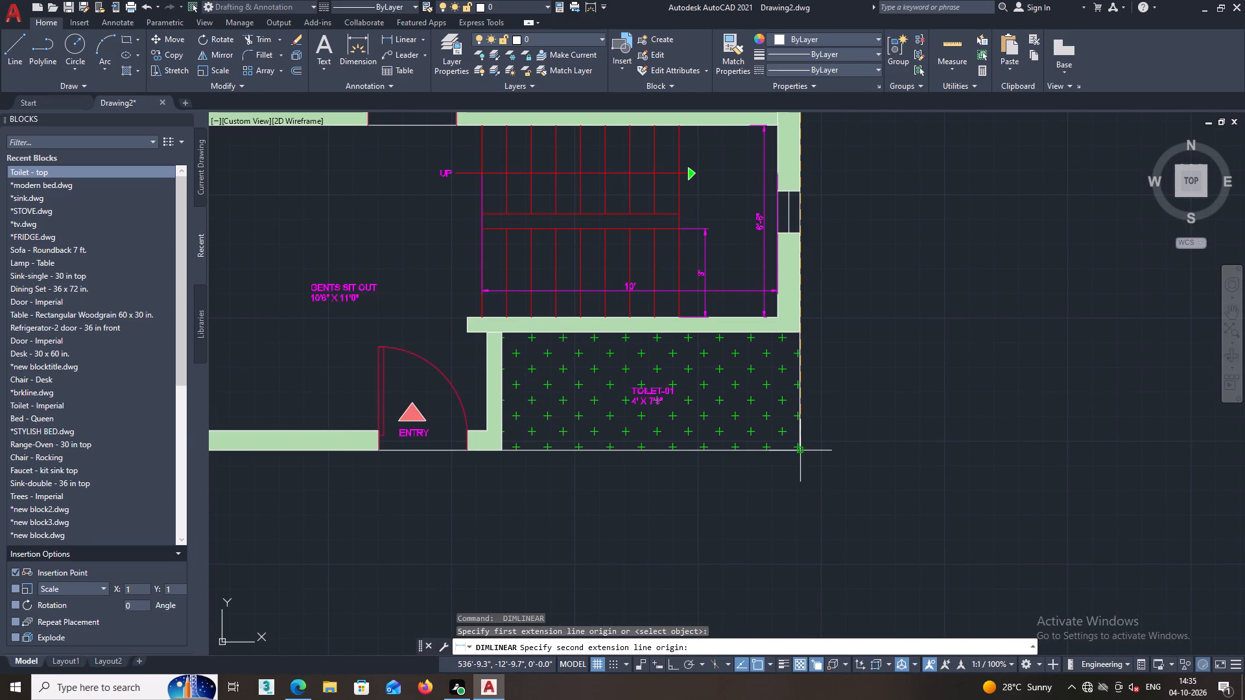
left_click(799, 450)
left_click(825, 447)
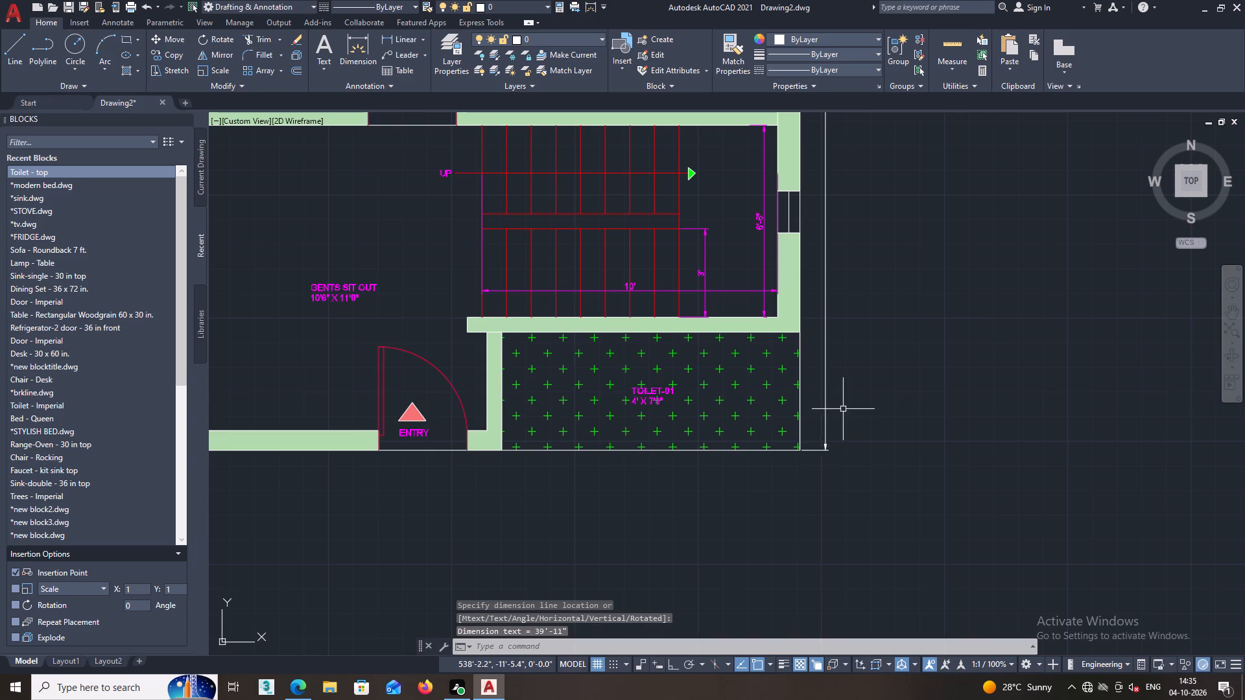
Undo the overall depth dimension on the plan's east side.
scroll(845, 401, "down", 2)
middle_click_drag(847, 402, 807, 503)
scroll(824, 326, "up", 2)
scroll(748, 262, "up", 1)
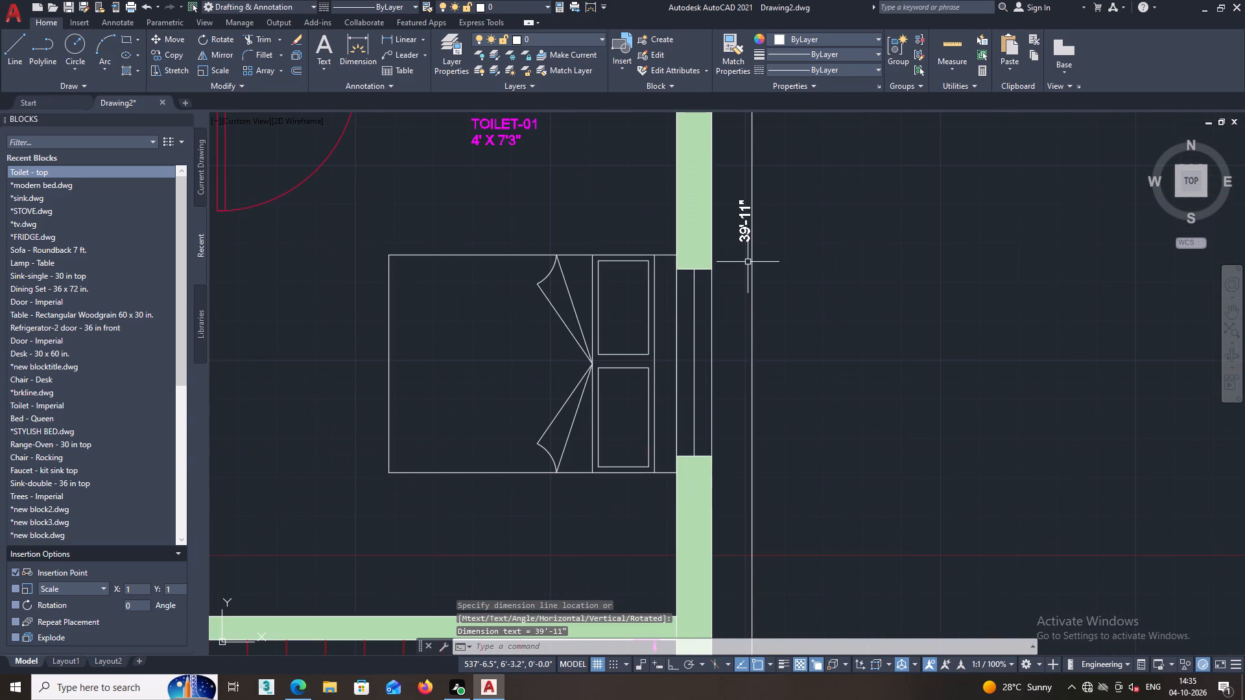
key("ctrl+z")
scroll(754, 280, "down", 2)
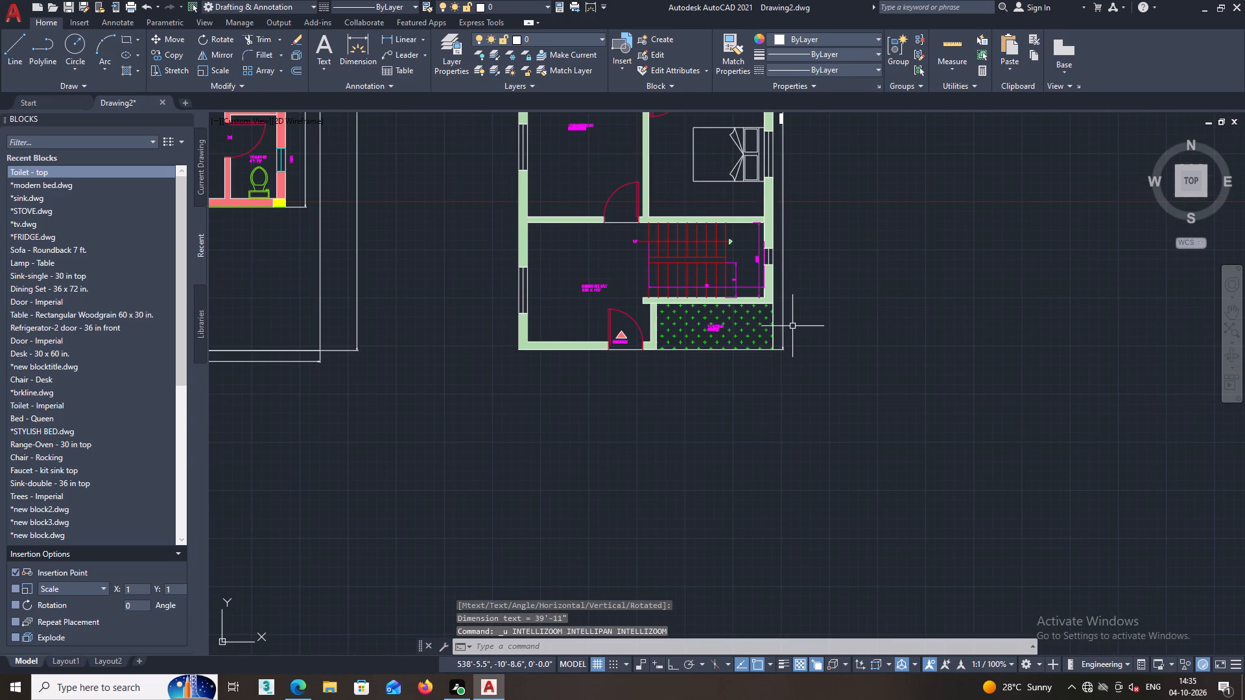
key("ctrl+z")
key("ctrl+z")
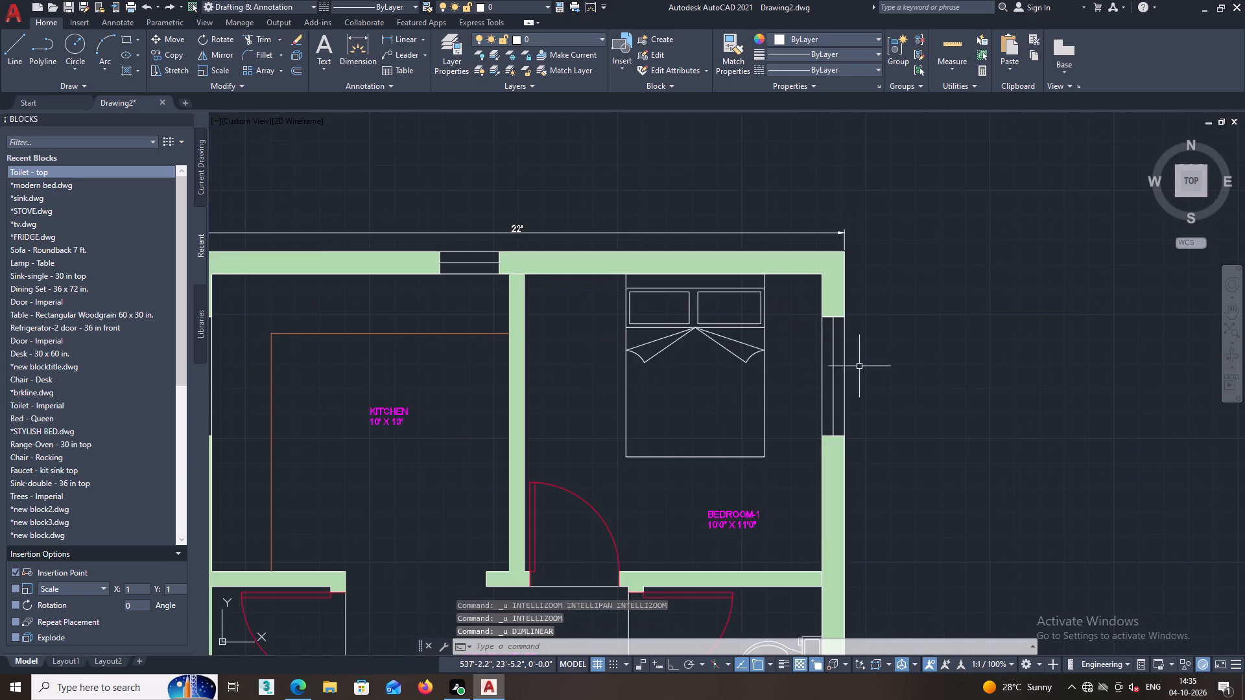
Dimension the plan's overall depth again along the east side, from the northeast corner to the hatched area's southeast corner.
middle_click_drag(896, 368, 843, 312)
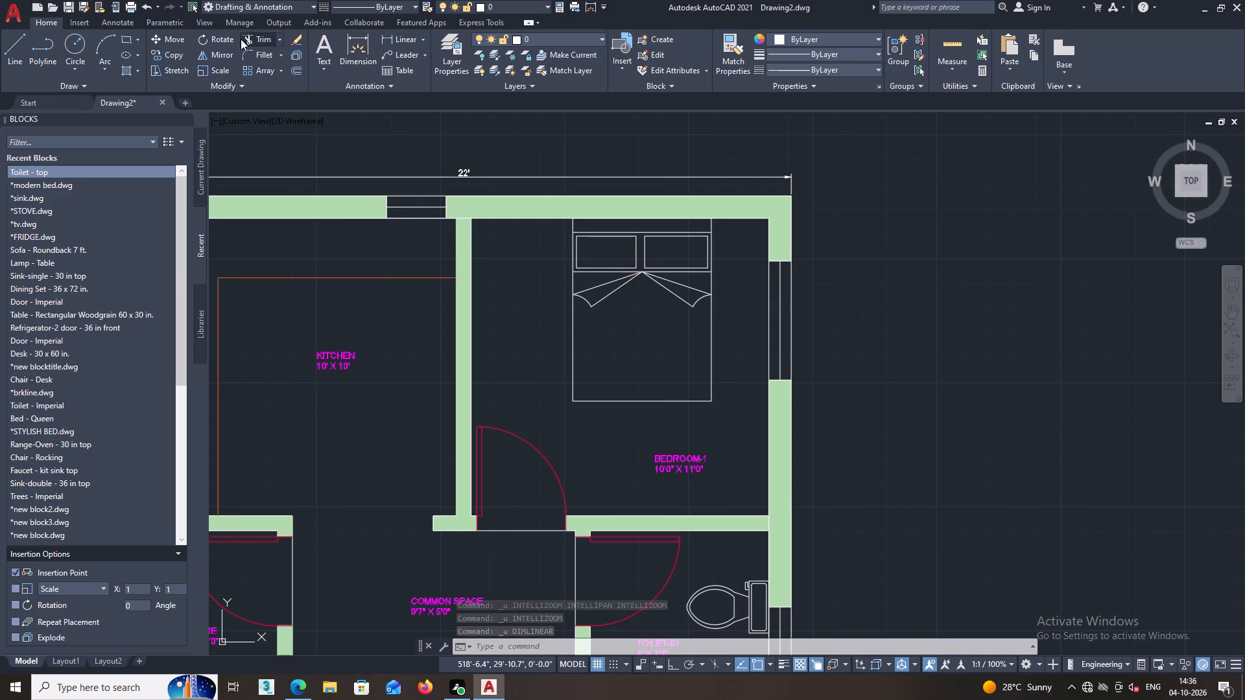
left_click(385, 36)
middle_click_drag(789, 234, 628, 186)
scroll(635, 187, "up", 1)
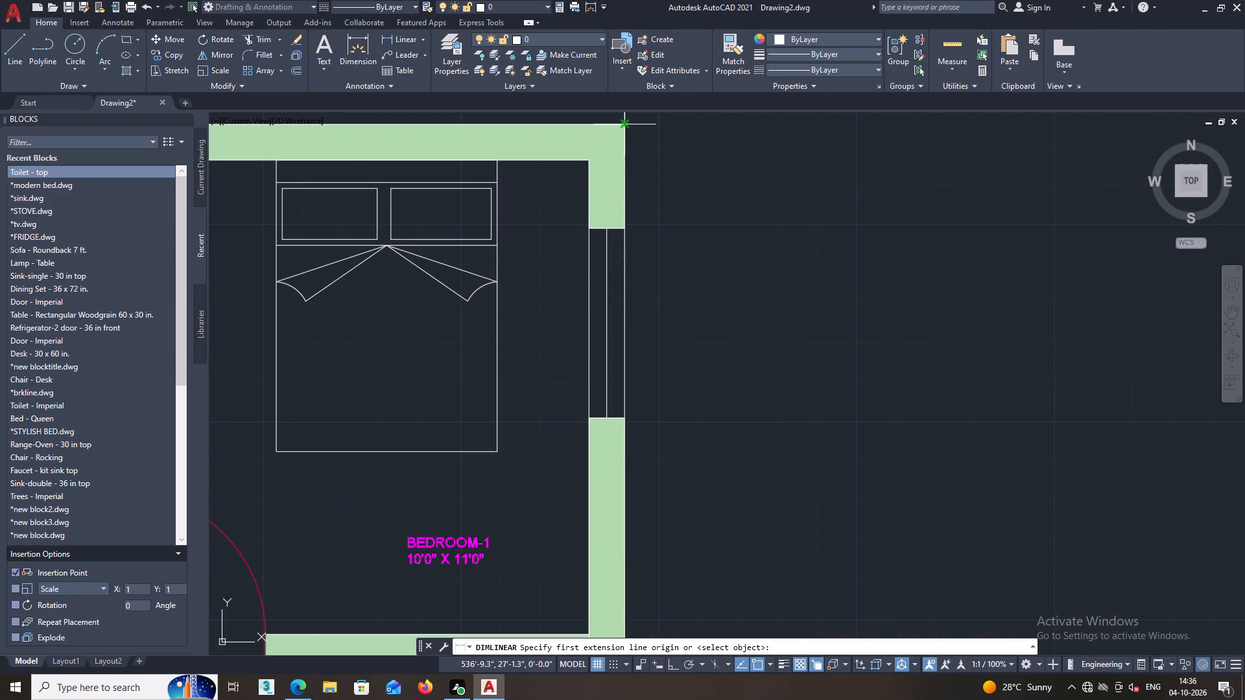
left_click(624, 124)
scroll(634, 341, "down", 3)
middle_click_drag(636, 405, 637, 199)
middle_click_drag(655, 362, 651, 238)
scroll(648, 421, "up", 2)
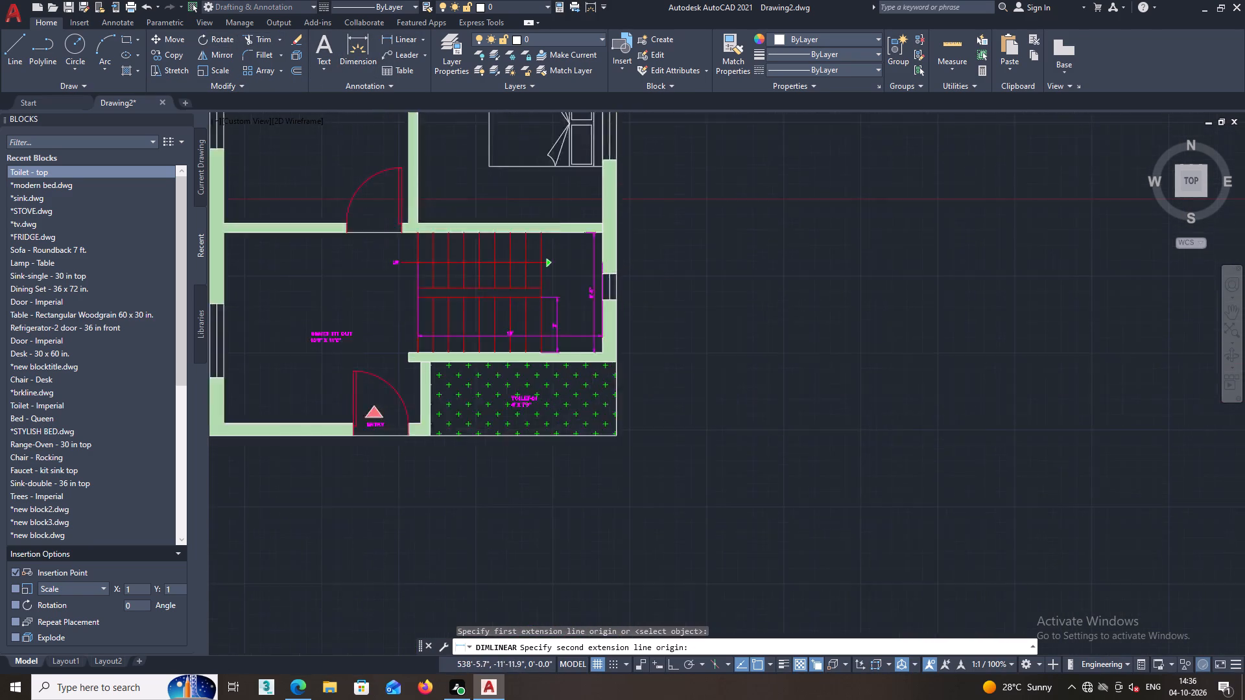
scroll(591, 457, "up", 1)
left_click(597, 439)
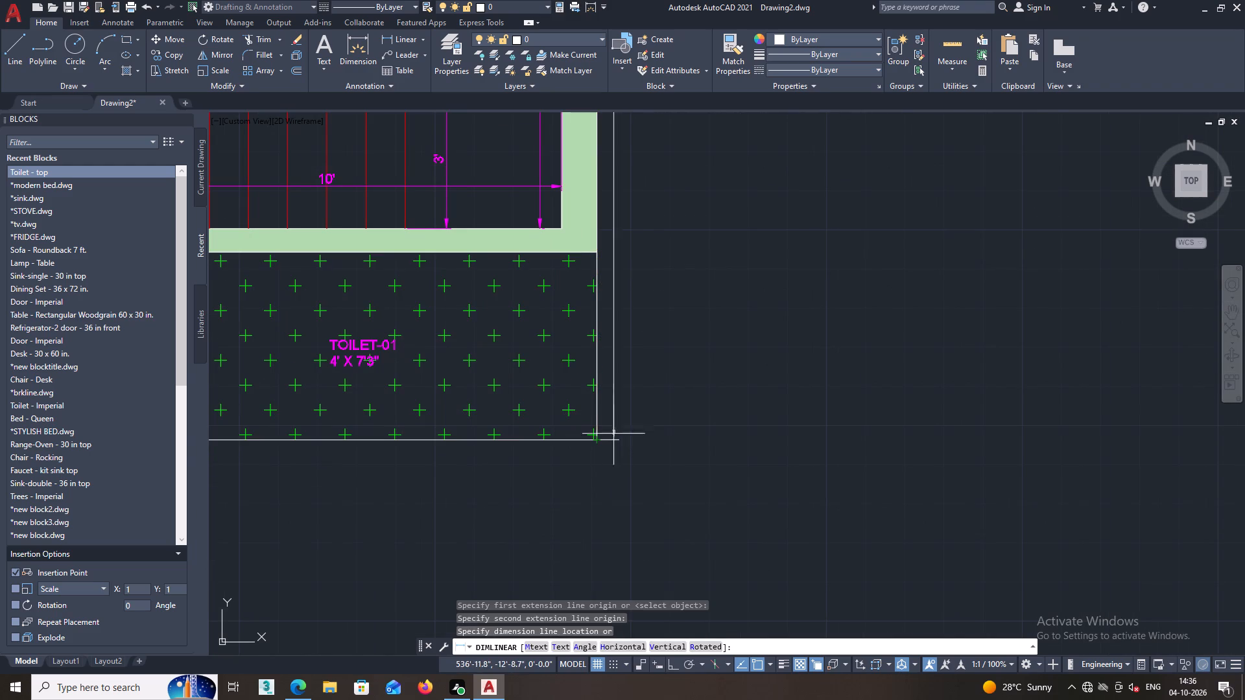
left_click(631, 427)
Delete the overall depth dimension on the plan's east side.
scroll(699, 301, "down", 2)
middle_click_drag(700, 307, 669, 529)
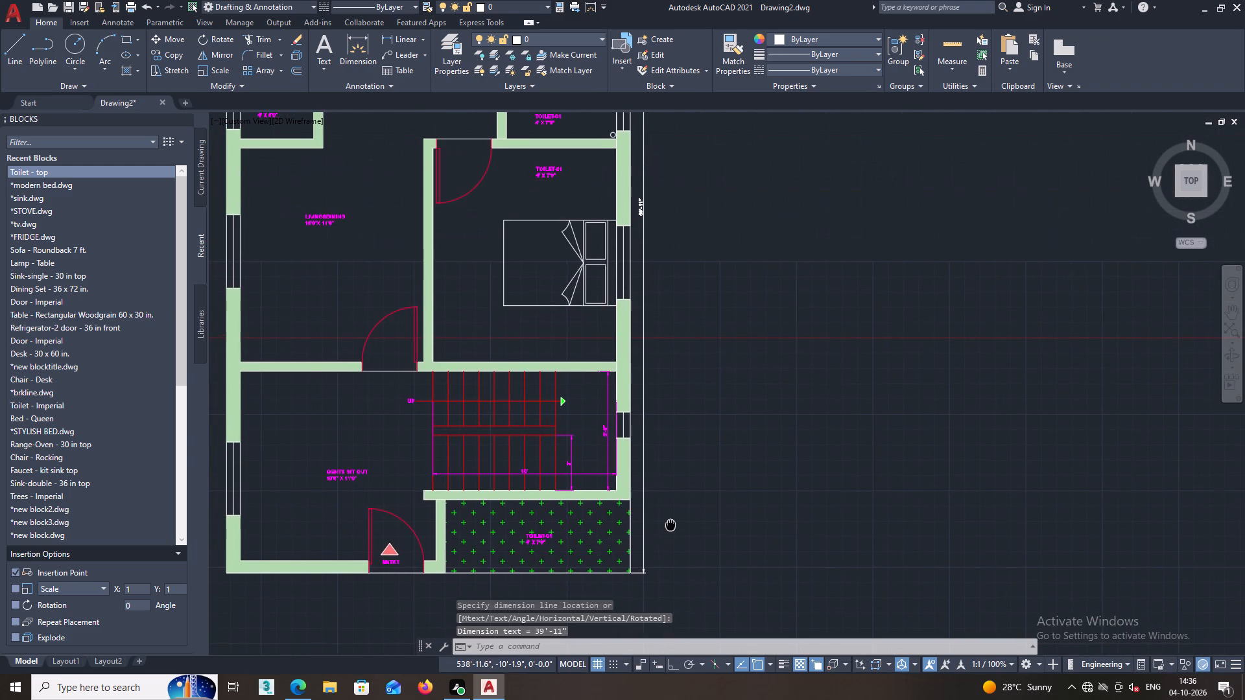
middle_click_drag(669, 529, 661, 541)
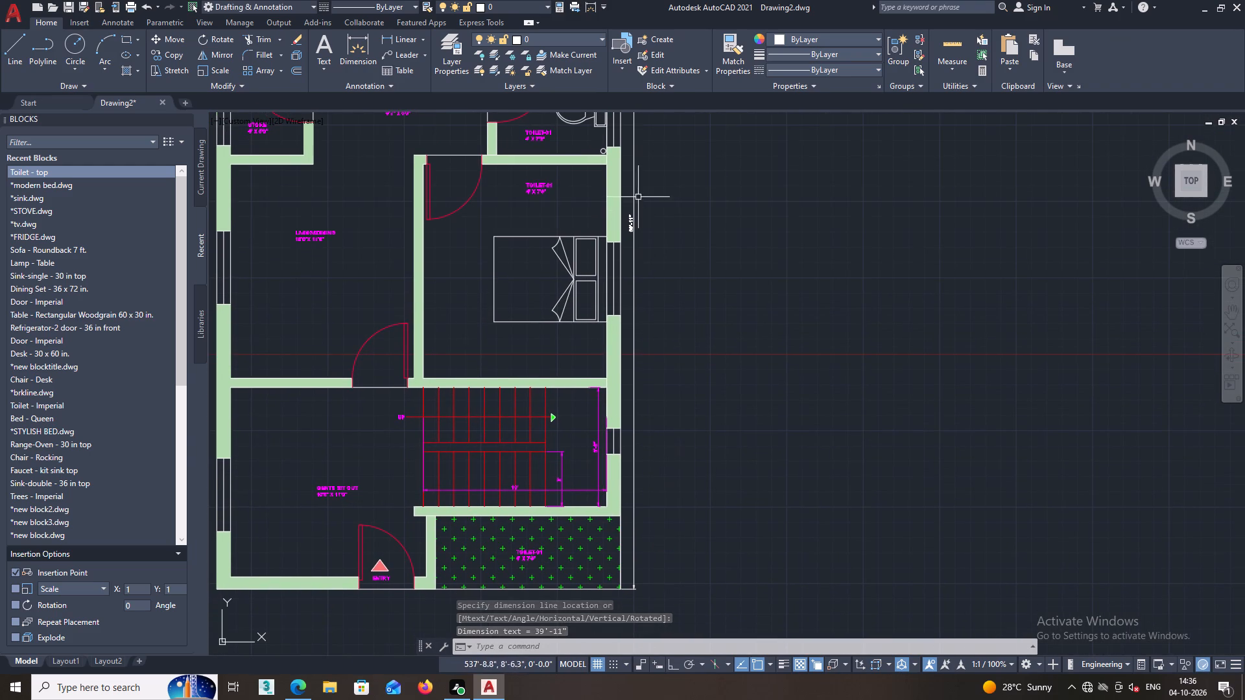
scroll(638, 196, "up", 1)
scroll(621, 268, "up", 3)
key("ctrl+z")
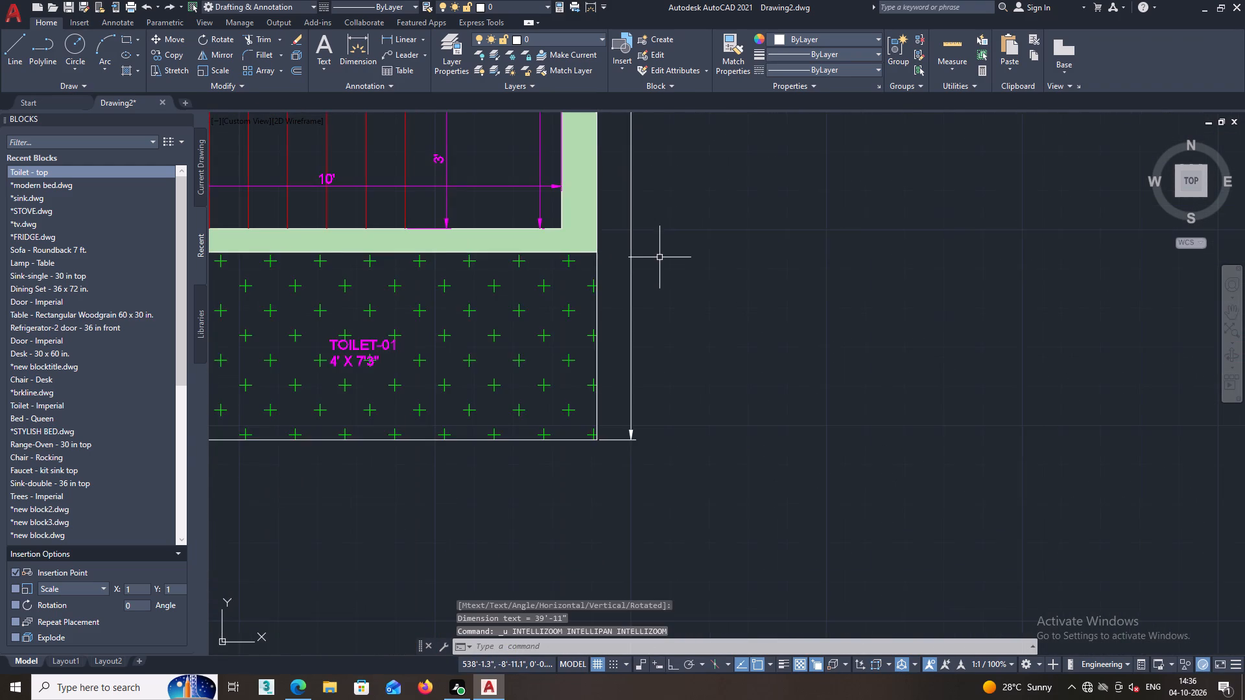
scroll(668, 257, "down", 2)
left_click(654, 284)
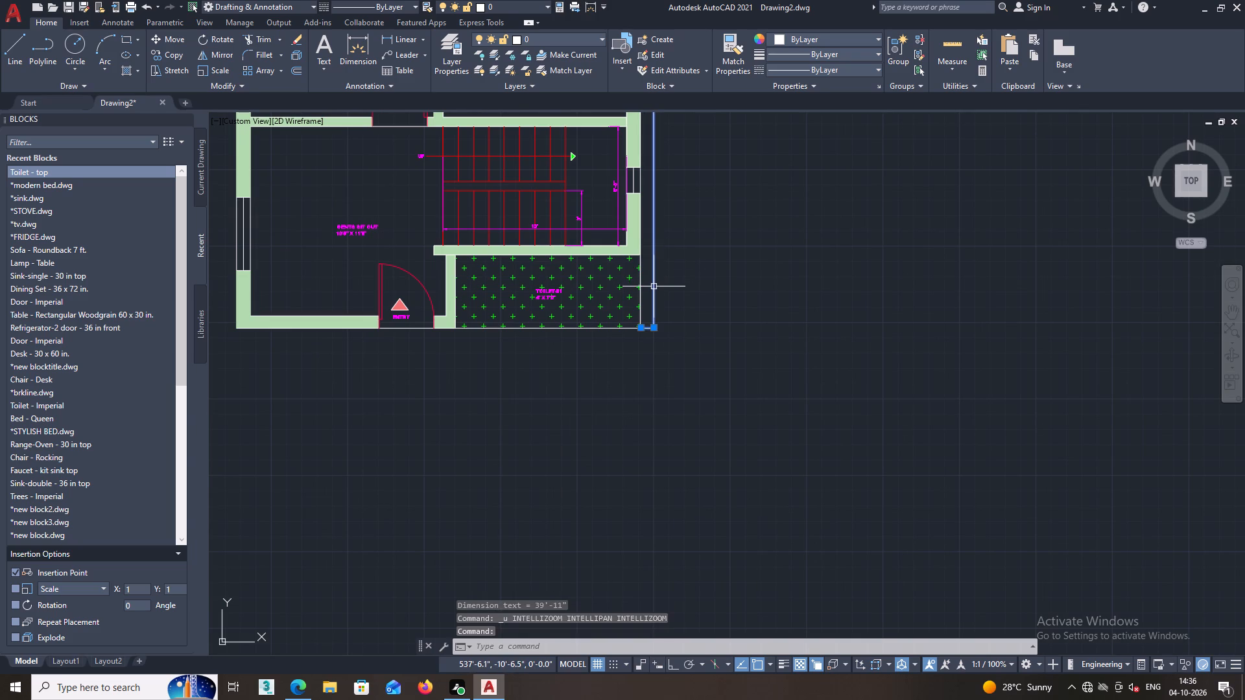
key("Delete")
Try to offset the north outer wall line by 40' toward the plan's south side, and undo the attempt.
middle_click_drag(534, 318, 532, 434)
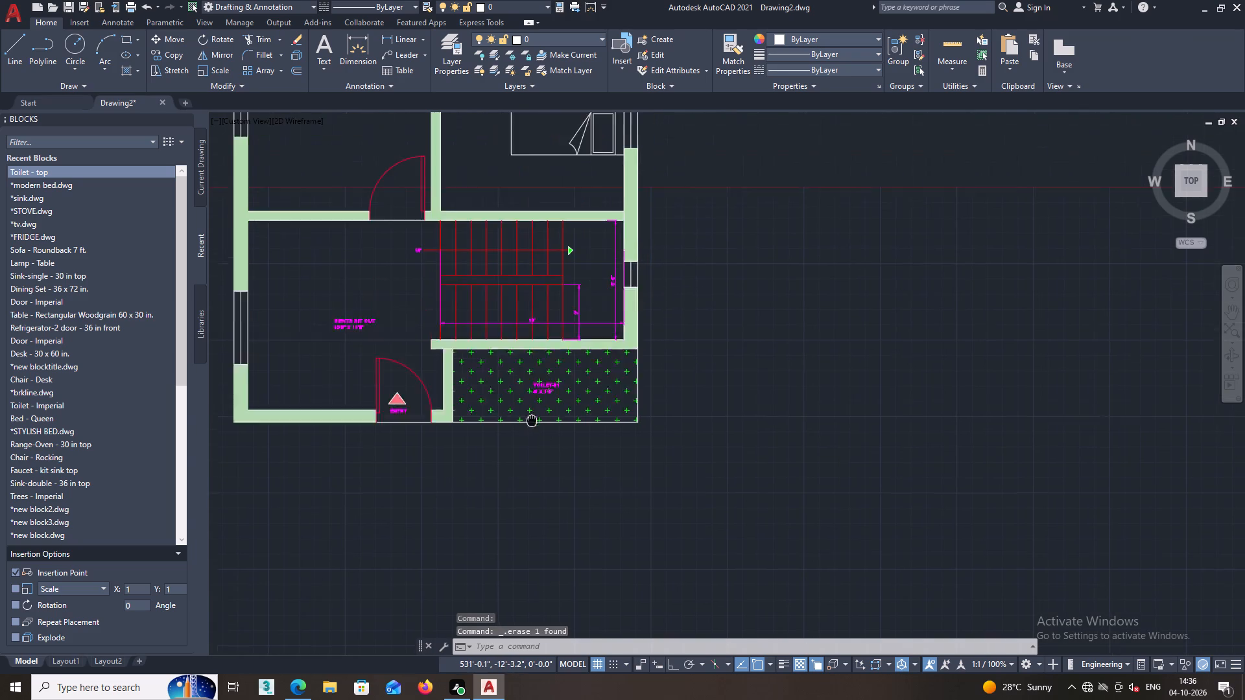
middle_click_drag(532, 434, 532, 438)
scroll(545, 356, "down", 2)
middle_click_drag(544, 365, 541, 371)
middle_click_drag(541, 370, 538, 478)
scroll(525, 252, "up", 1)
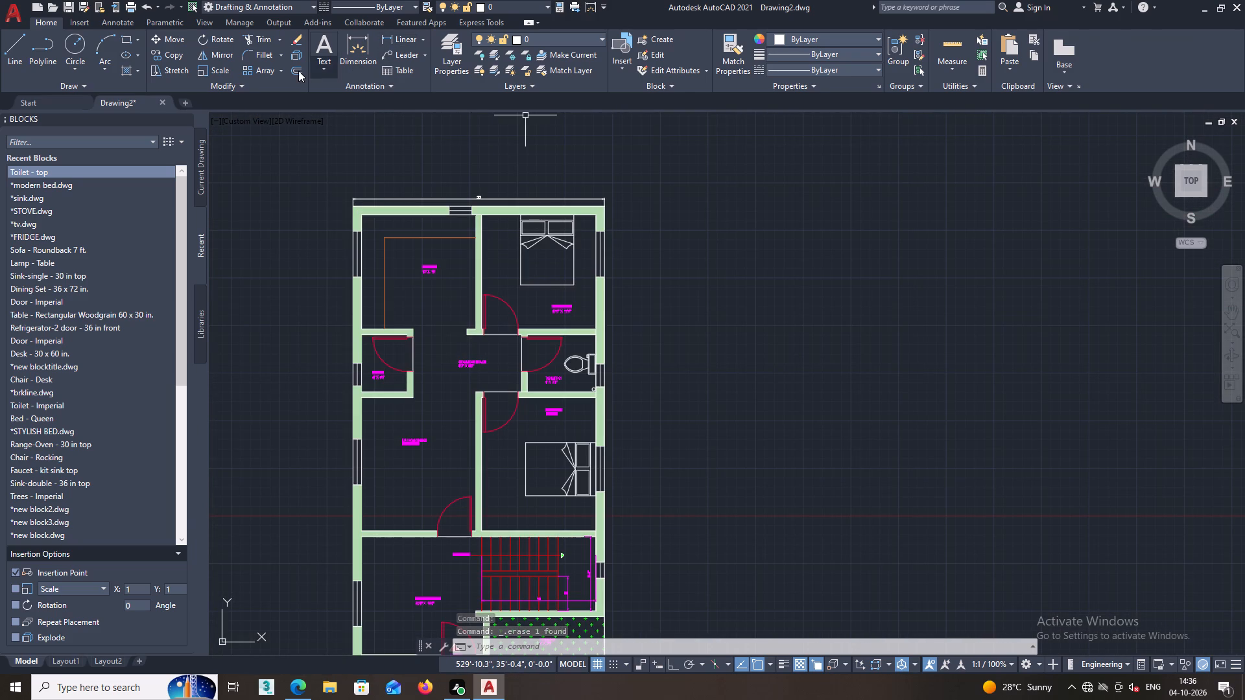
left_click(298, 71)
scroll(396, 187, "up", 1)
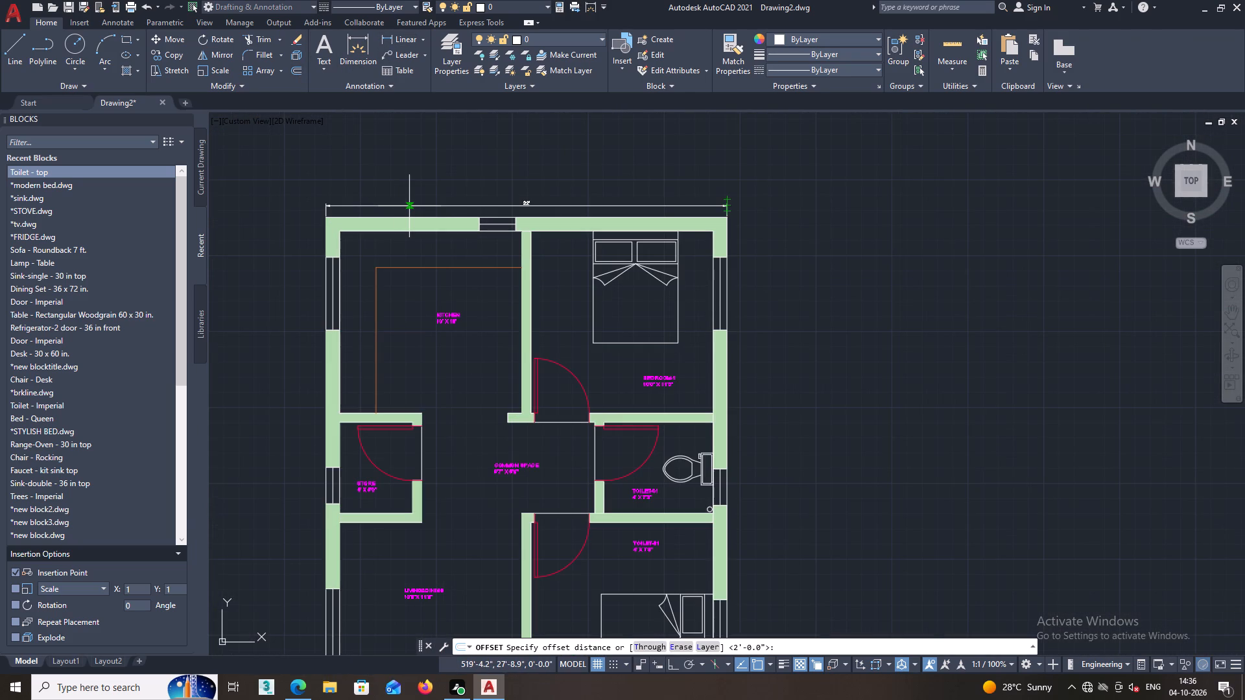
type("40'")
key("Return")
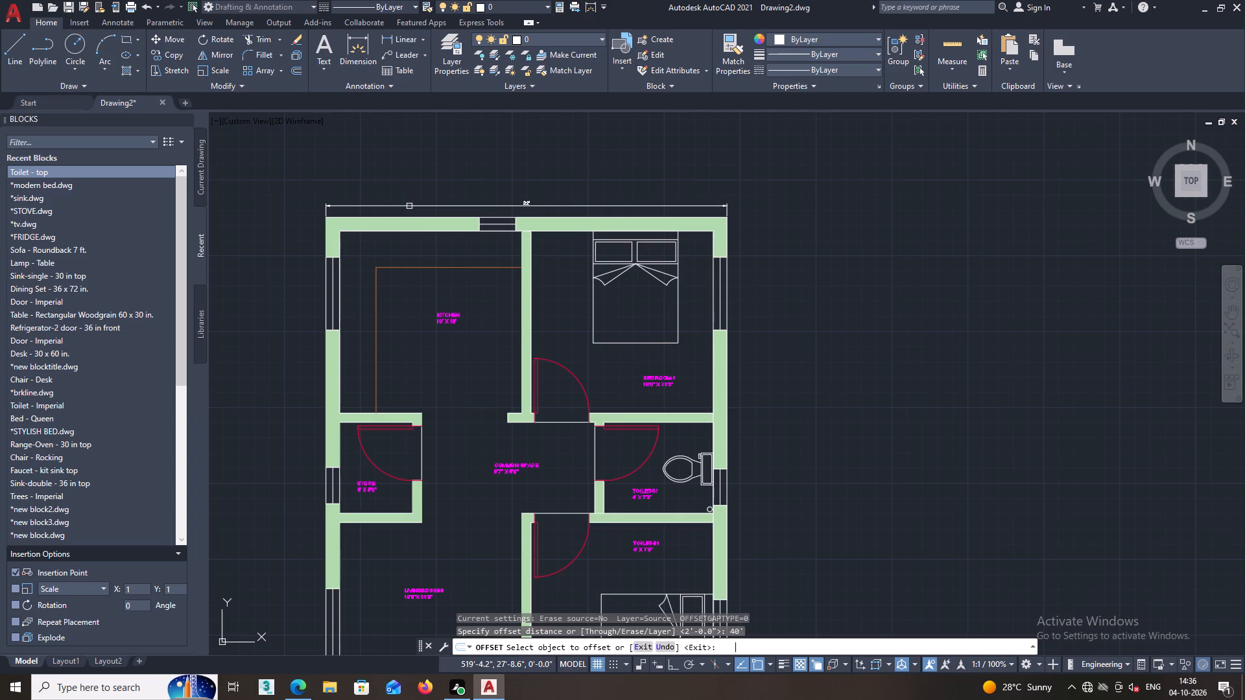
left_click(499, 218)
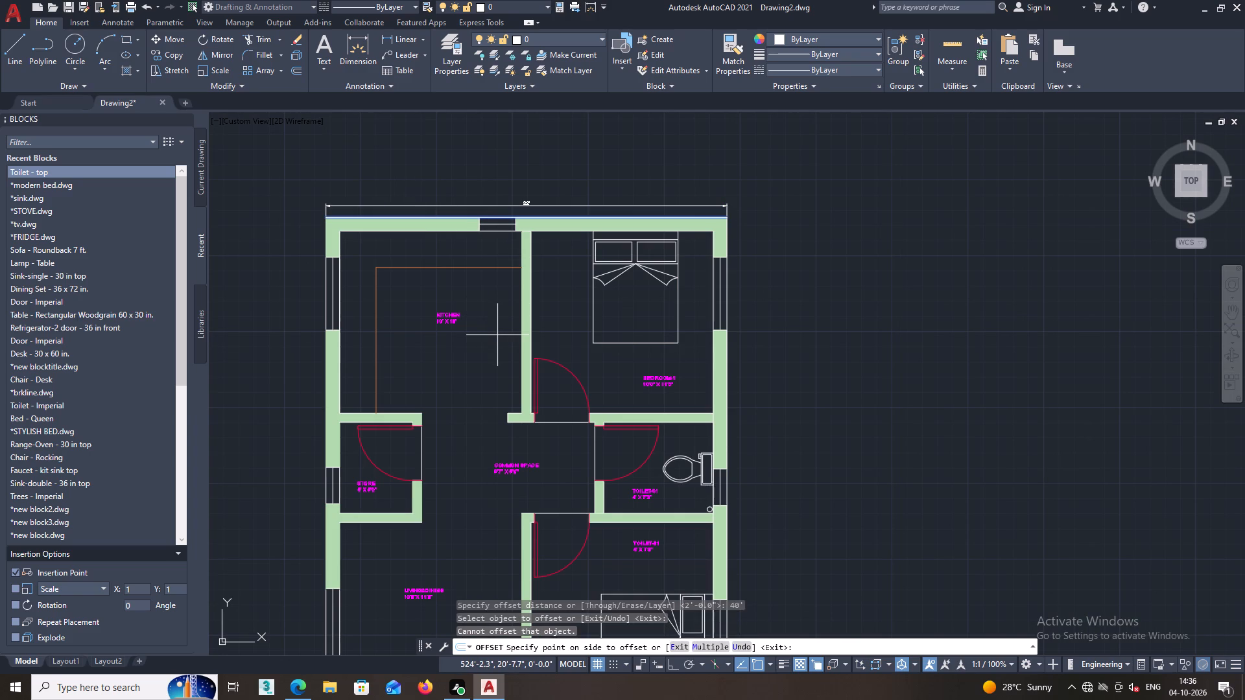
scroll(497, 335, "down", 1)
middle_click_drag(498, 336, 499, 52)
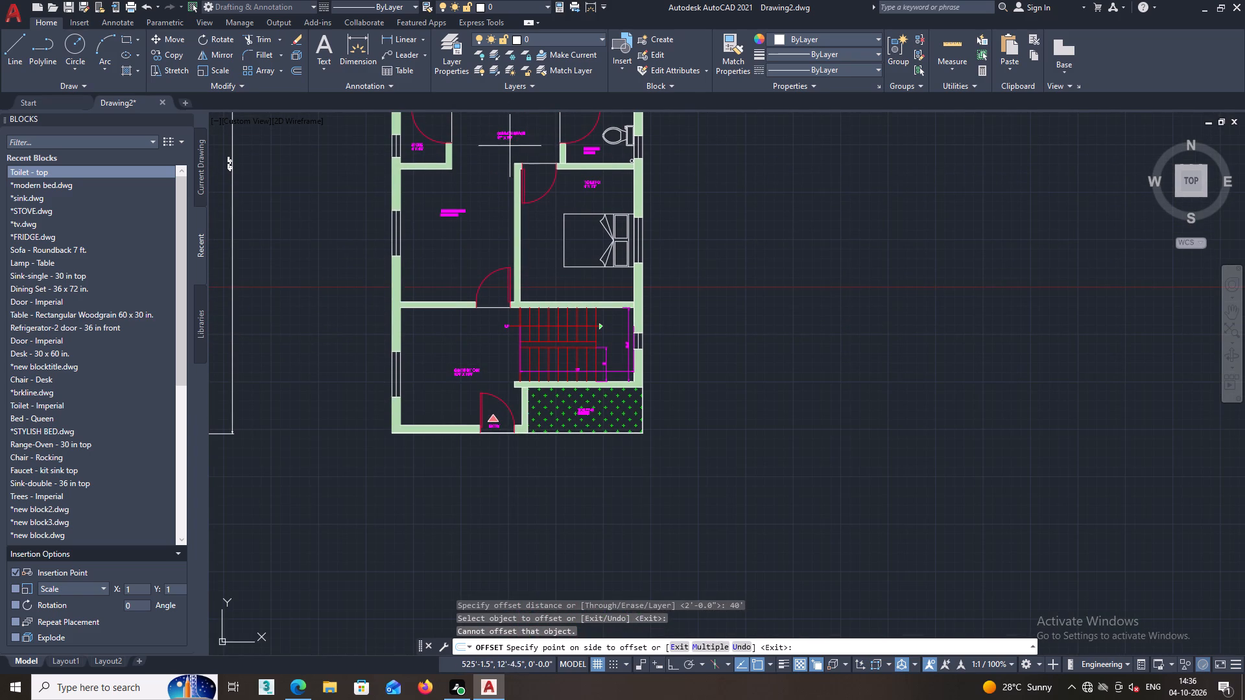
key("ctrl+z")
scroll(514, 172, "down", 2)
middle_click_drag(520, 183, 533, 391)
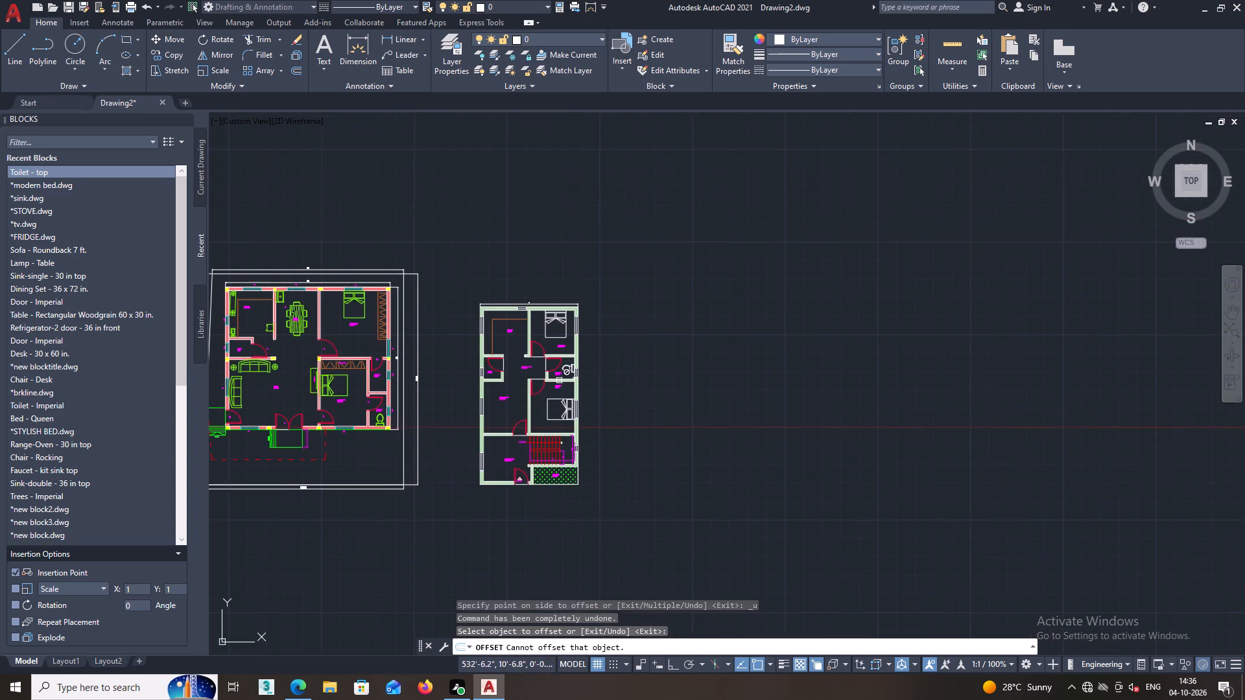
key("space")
Offset the north outer wall line by 40' toward the plan's south side.
scroll(539, 306, "up", 5)
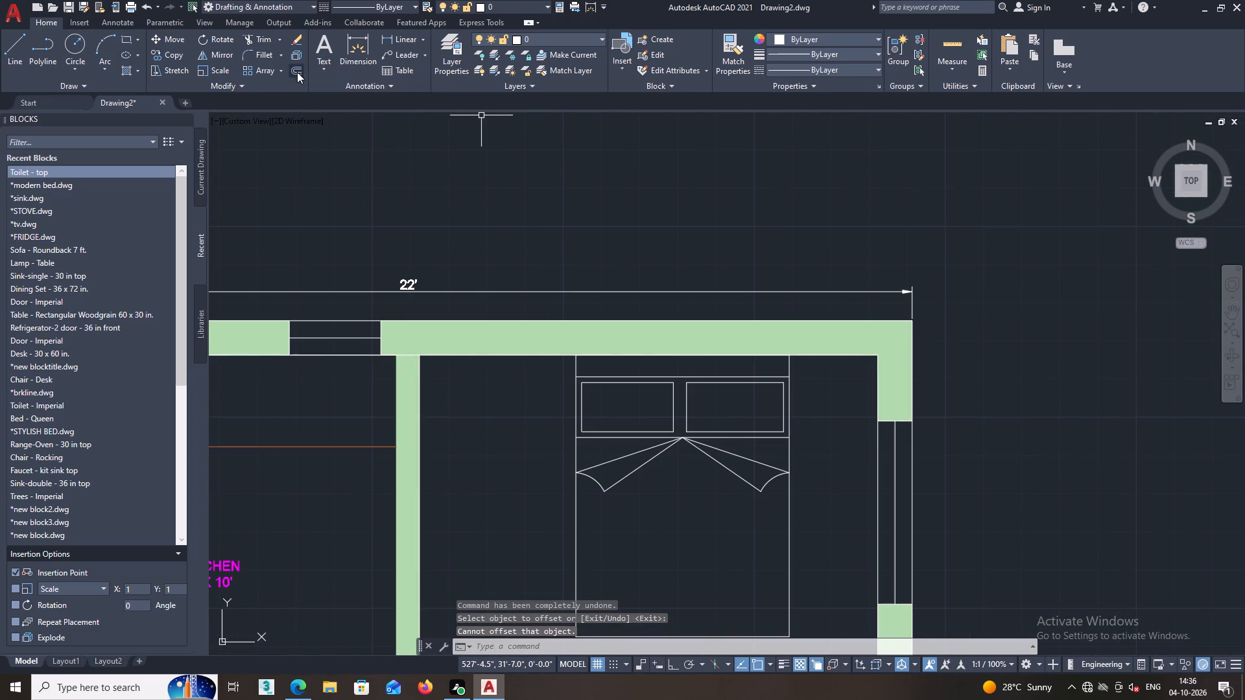
left_click(297, 72)
key("1")
key("BackSpace")
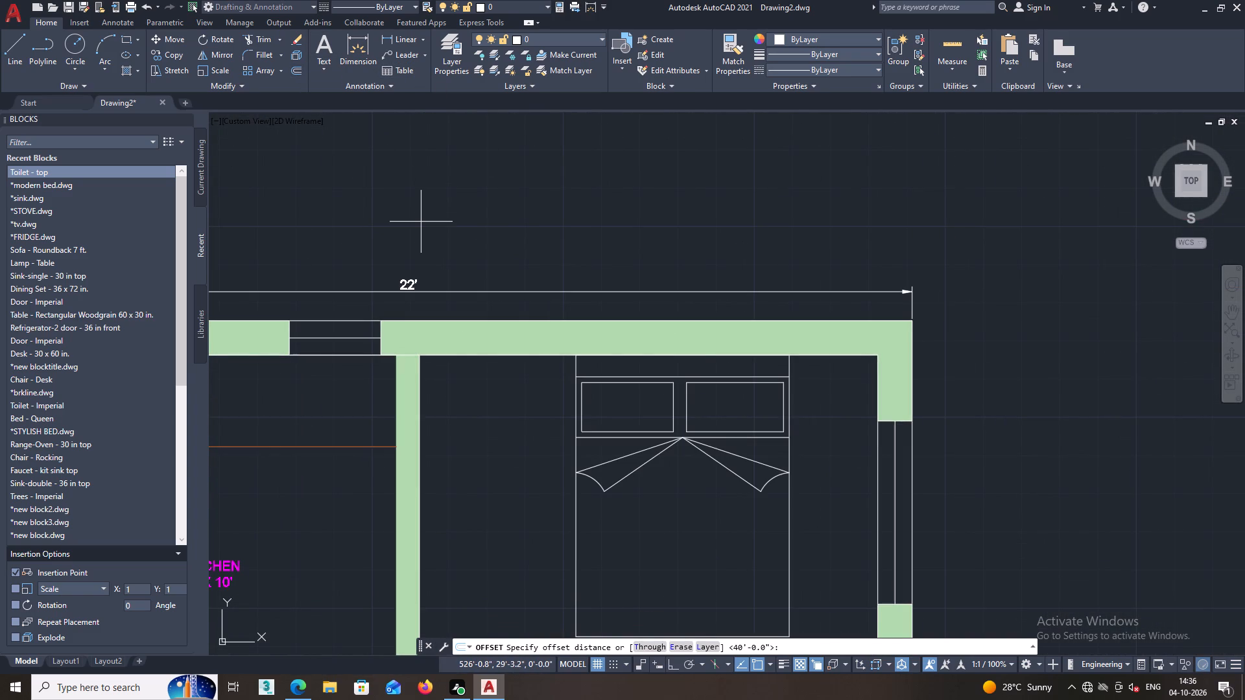
type("40'")
key("Return")
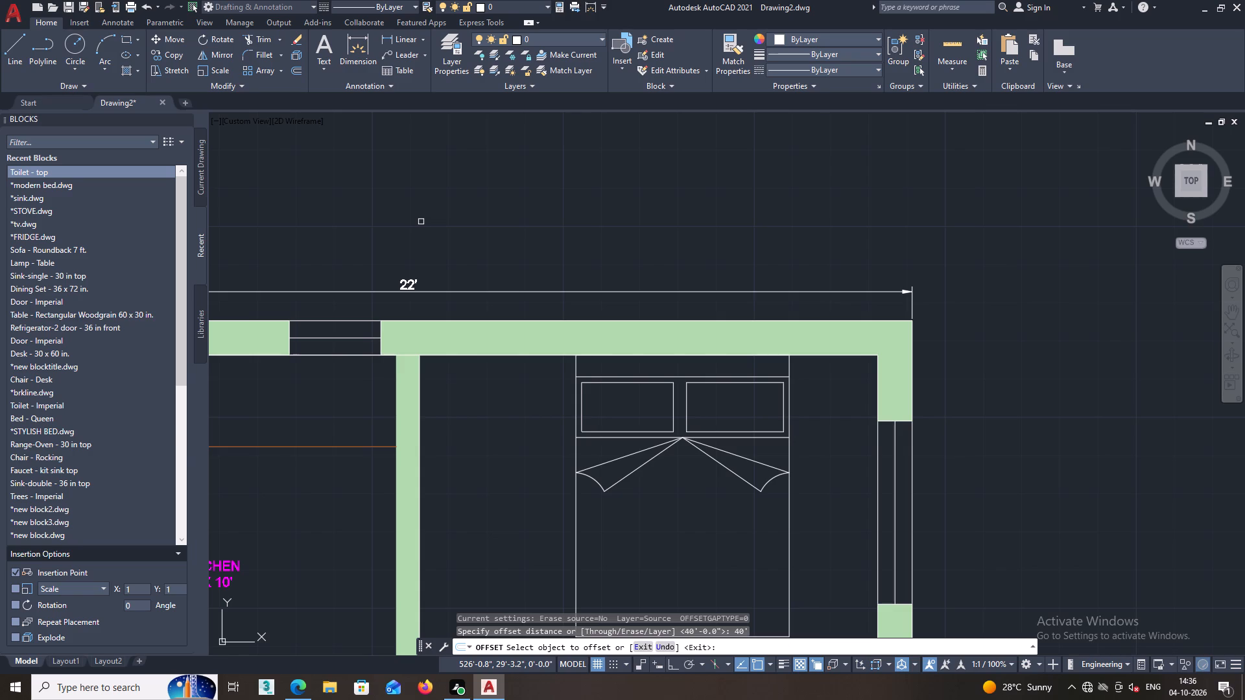
left_click(322, 320)
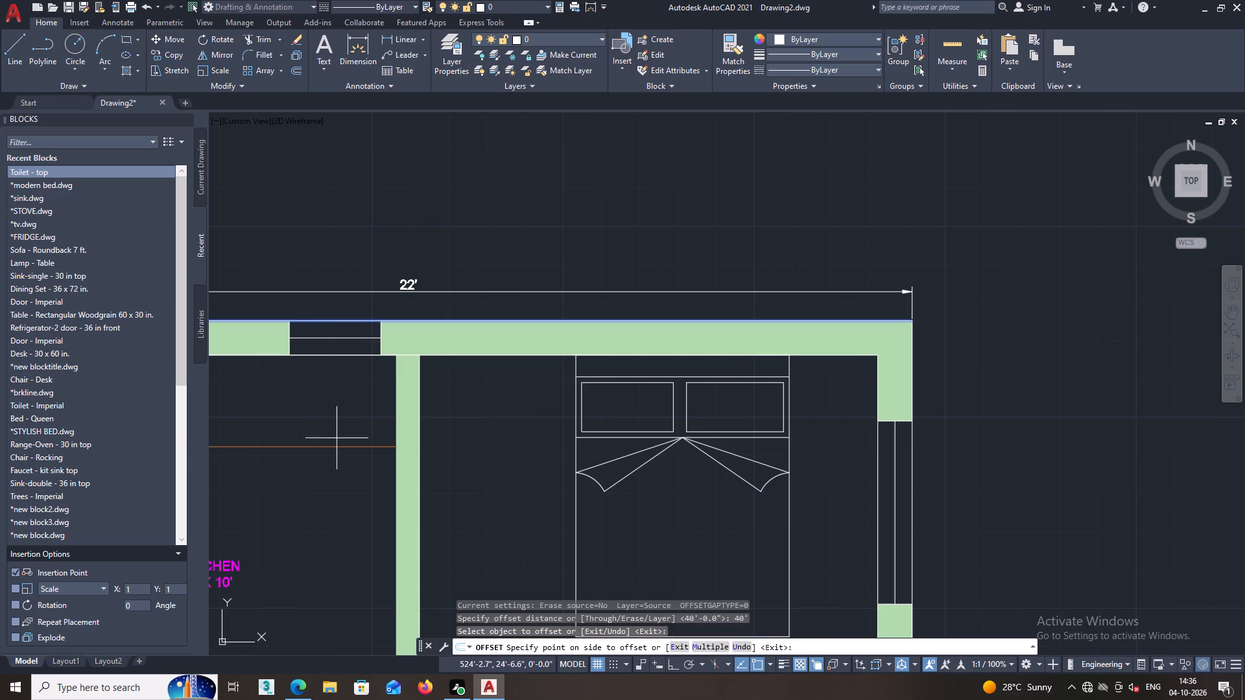
scroll(339, 447, "down", 3)
middle_click_drag(339, 451, 458, 97)
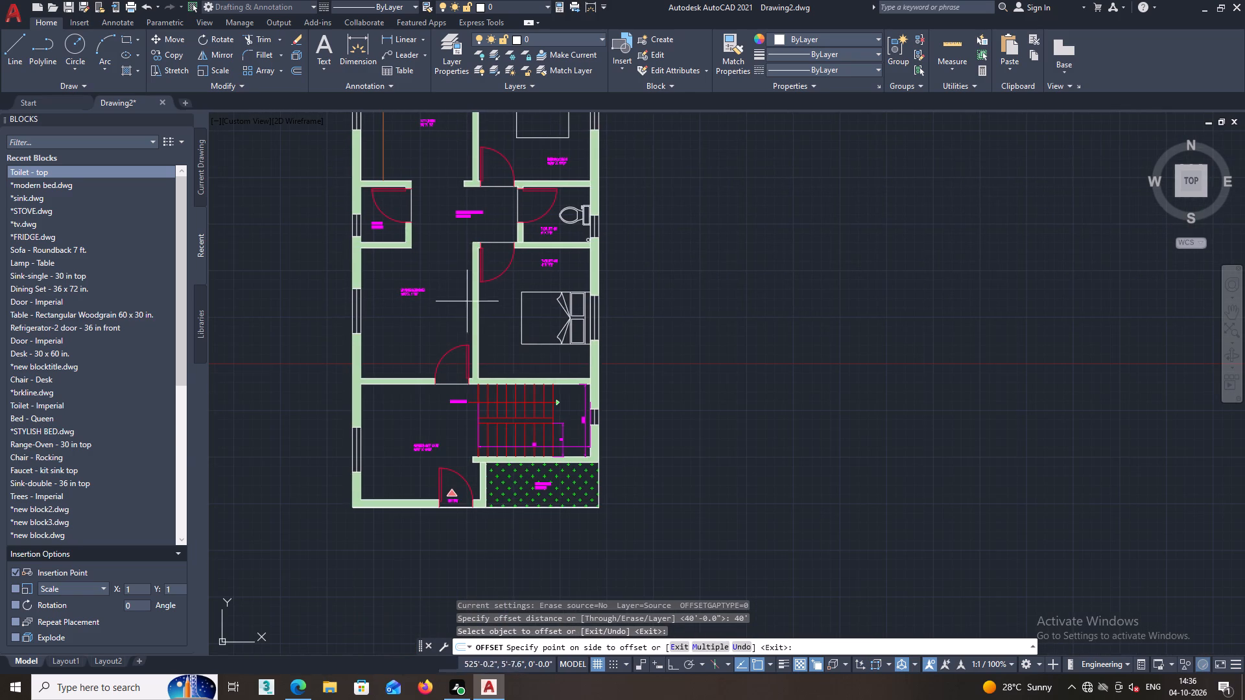
left_click(456, 412)
scroll(621, 519, "up", 5)
middle_click_drag(561, 487, 857, 476)
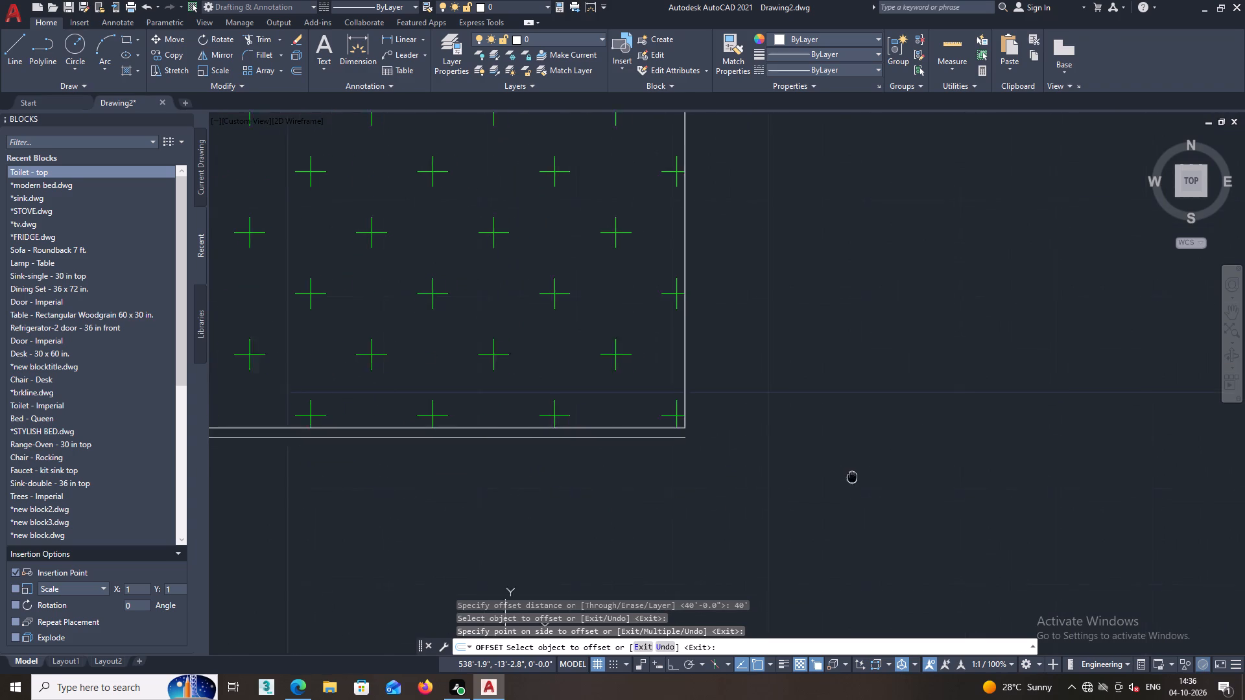
middle_click_drag(857, 476, 875, 472)
scroll(815, 466, "up", 1)
scroll(814, 469, "down", 4)
middle_click_drag(807, 486, 986, 485)
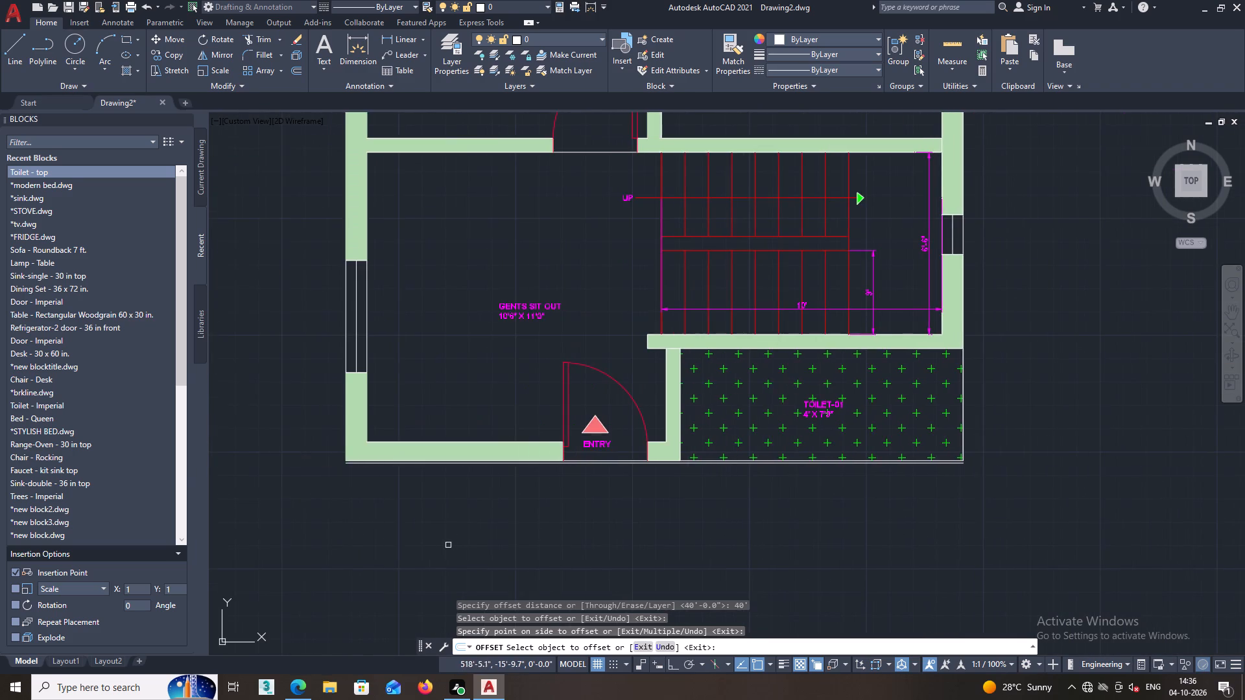
scroll(448, 545, "up", 1)
key("space")
Extend the east boundary line of the hatched TOILET-01 area south to the new offset line.
key("e")
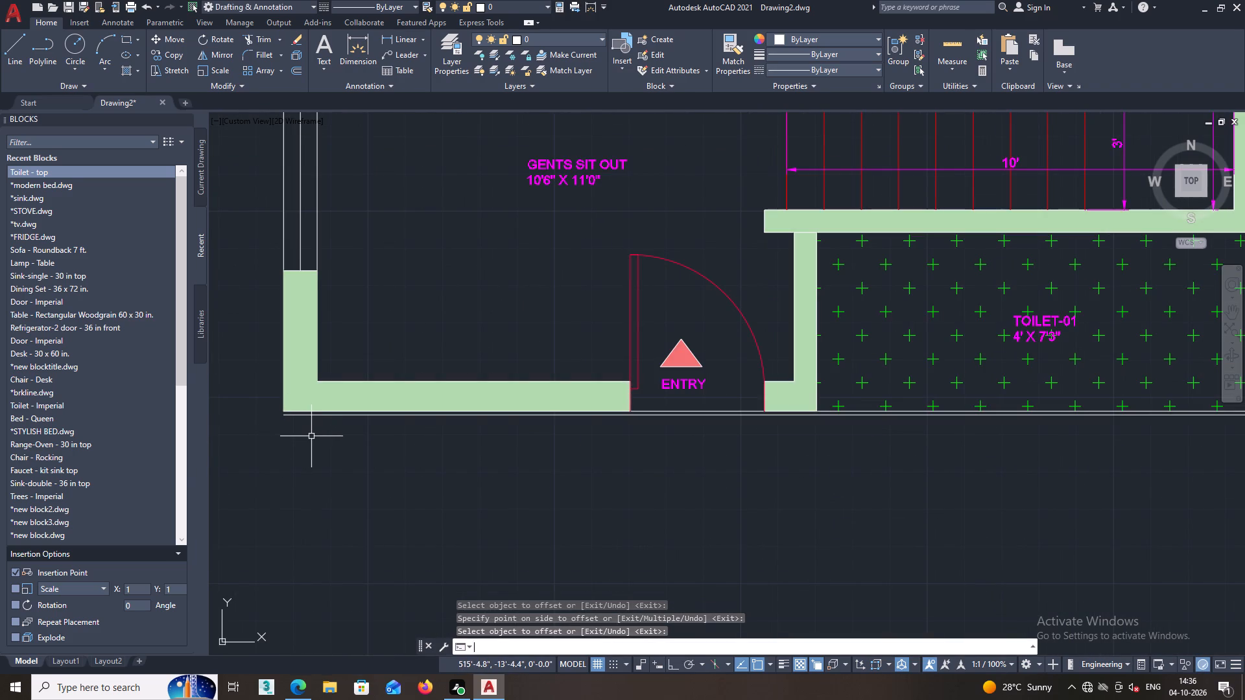
key("x")
key("Return")
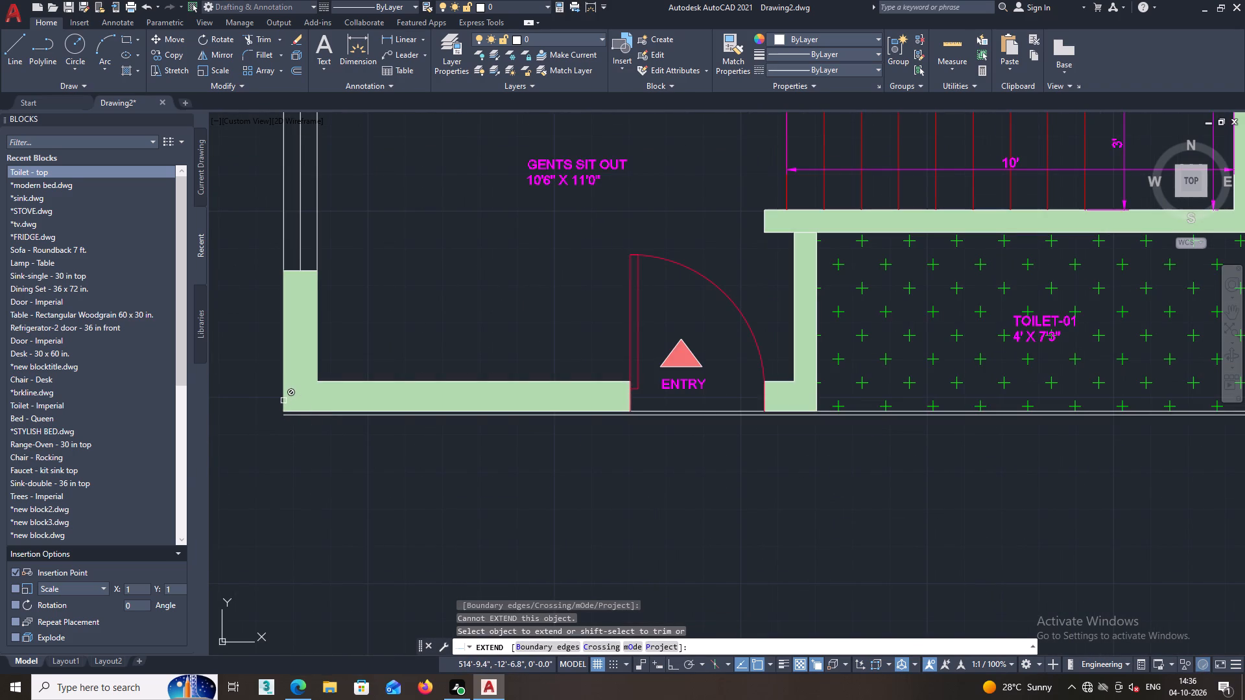
middle_click_drag(574, 432, 465, 428)
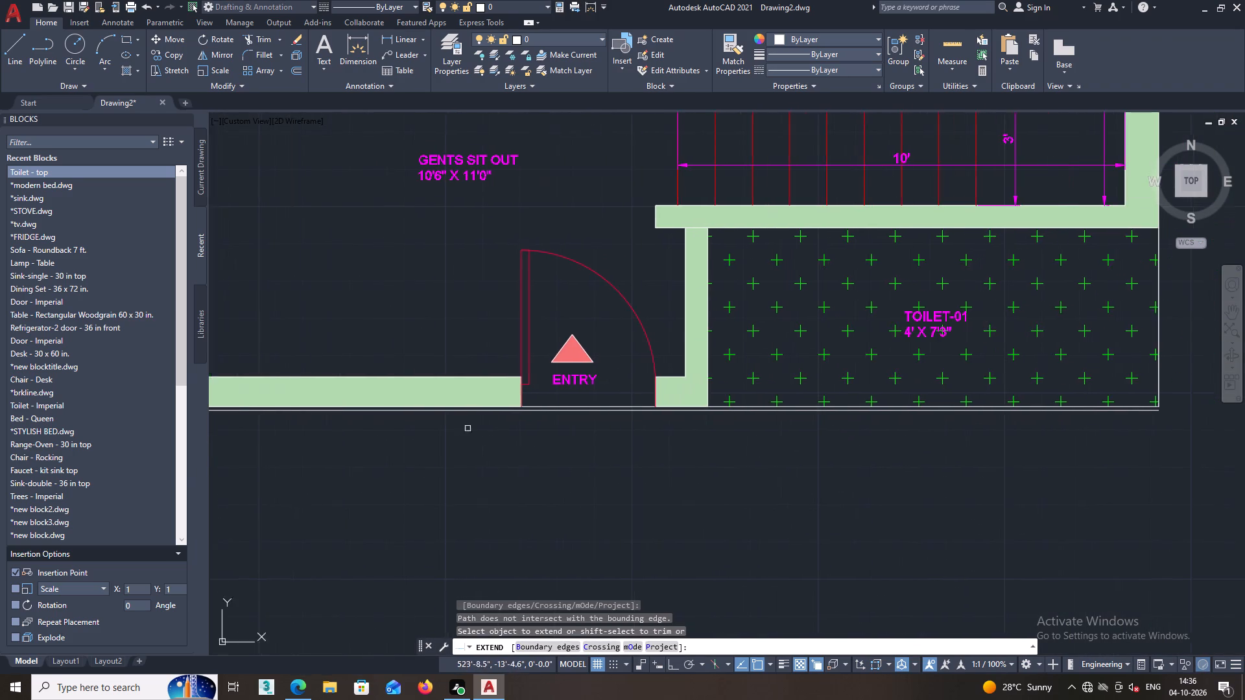
middle_click_drag(866, 455, 644, 437)
left_click(935, 375)
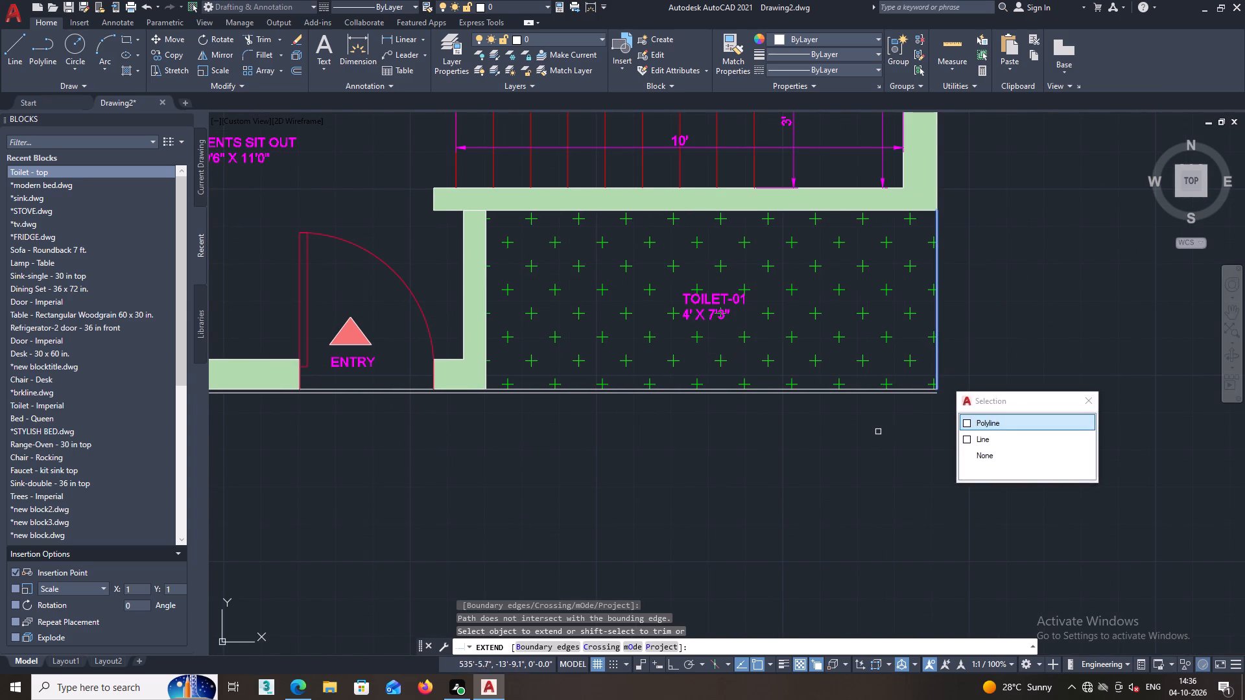
key("space")
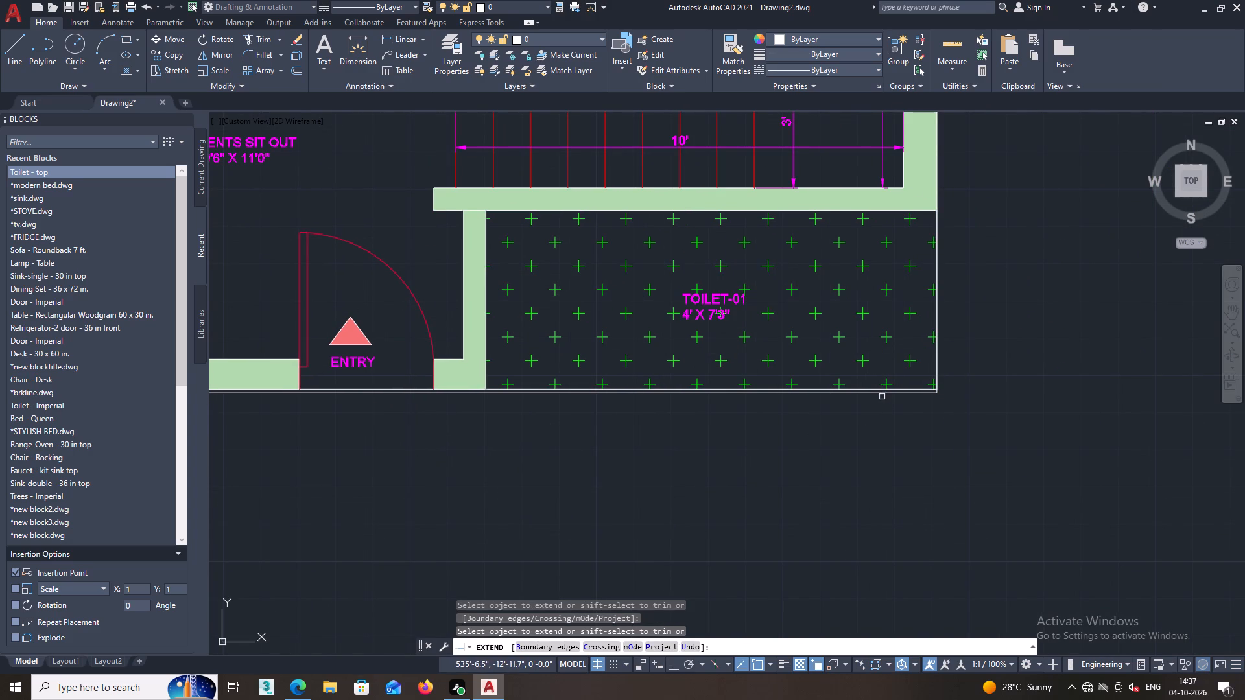
key("space")
Delete the old south outer wall line just inside the new offset line.
middle_click_drag(617, 408, 777, 426)
scroll(684, 408, "up", 1)
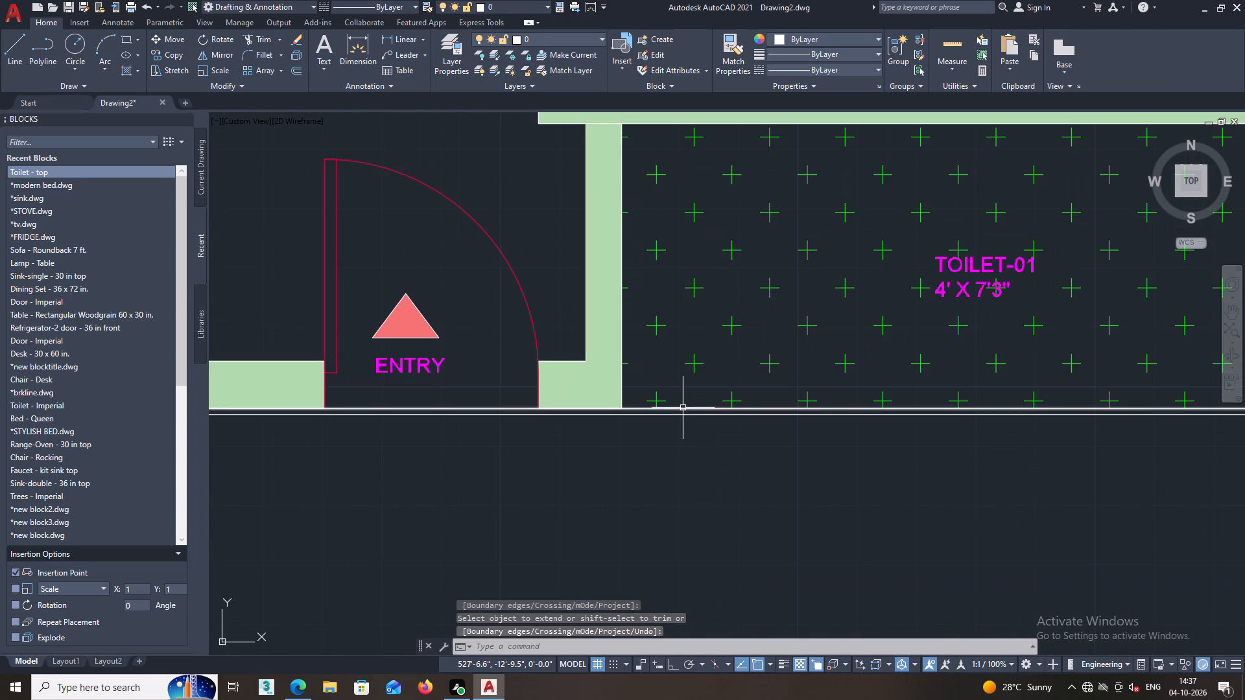
scroll(683, 410, "down", 2)
middle_click_drag(683, 417, 709, 410)
scroll(705, 395, "up", 3)
left_click(702, 414)
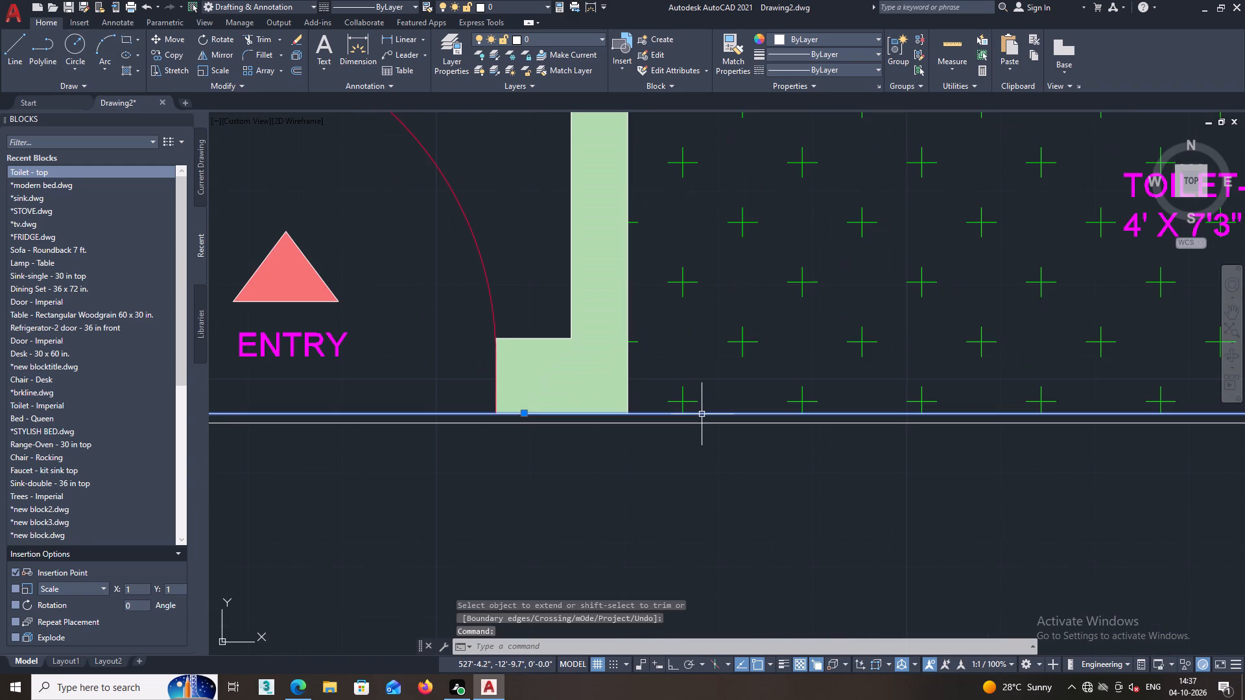
key("Delete")
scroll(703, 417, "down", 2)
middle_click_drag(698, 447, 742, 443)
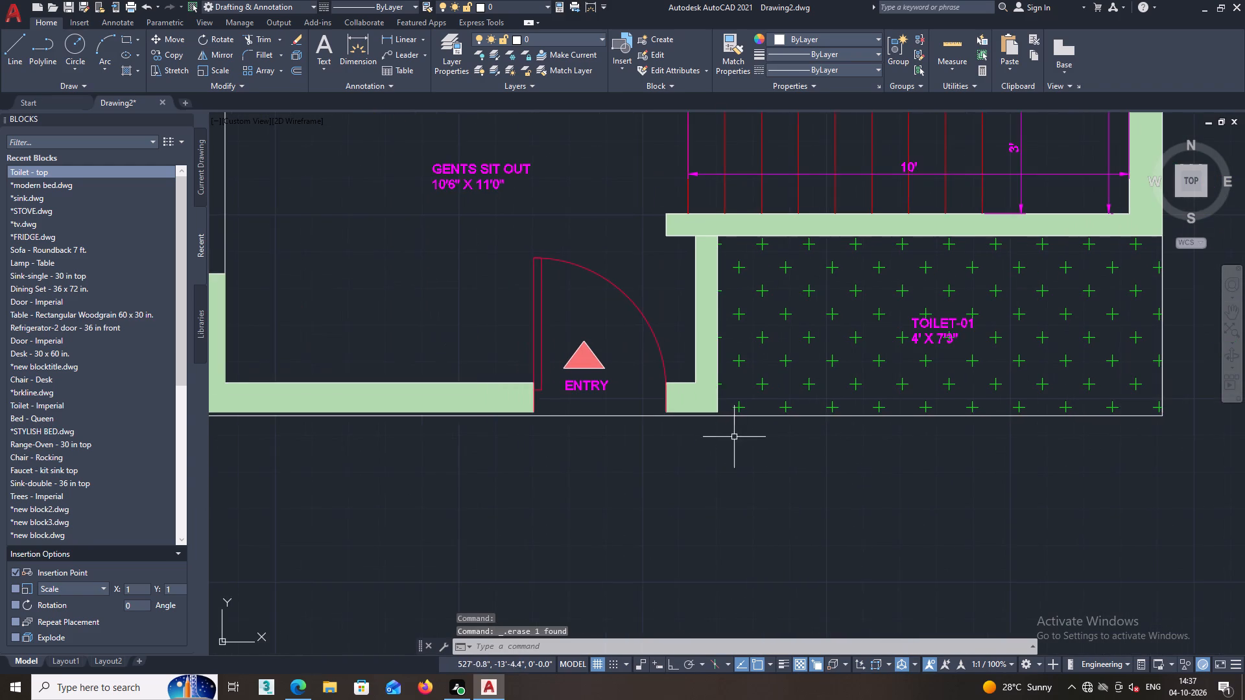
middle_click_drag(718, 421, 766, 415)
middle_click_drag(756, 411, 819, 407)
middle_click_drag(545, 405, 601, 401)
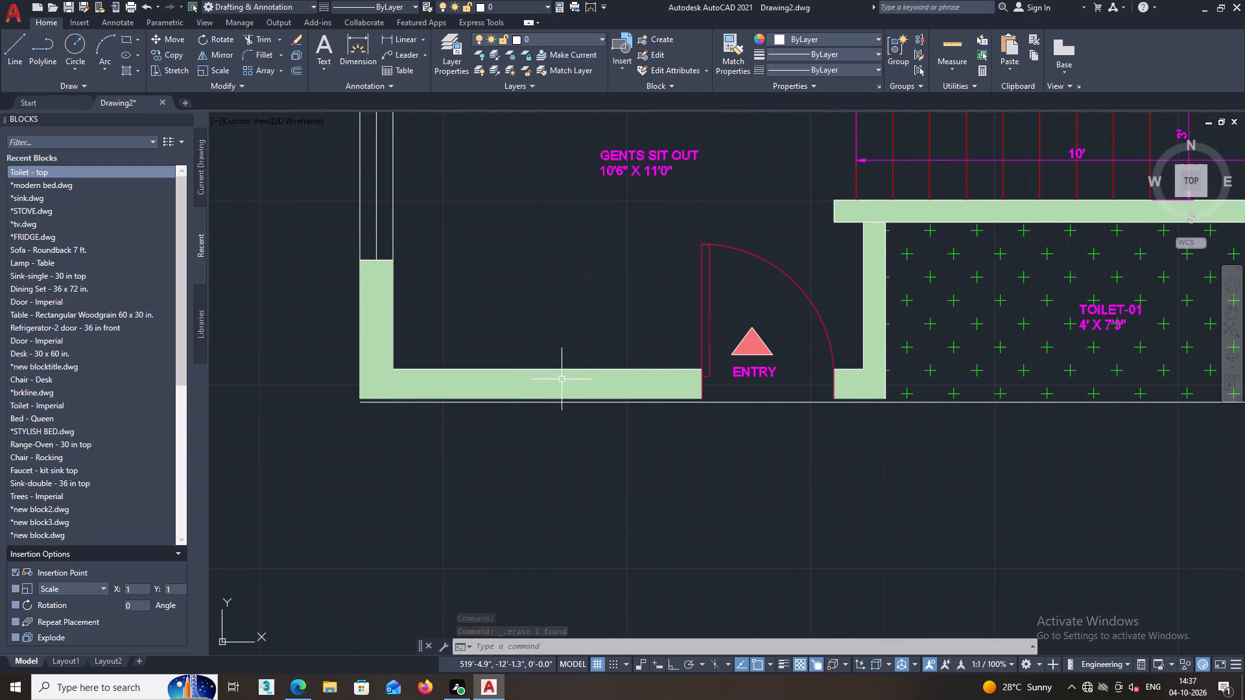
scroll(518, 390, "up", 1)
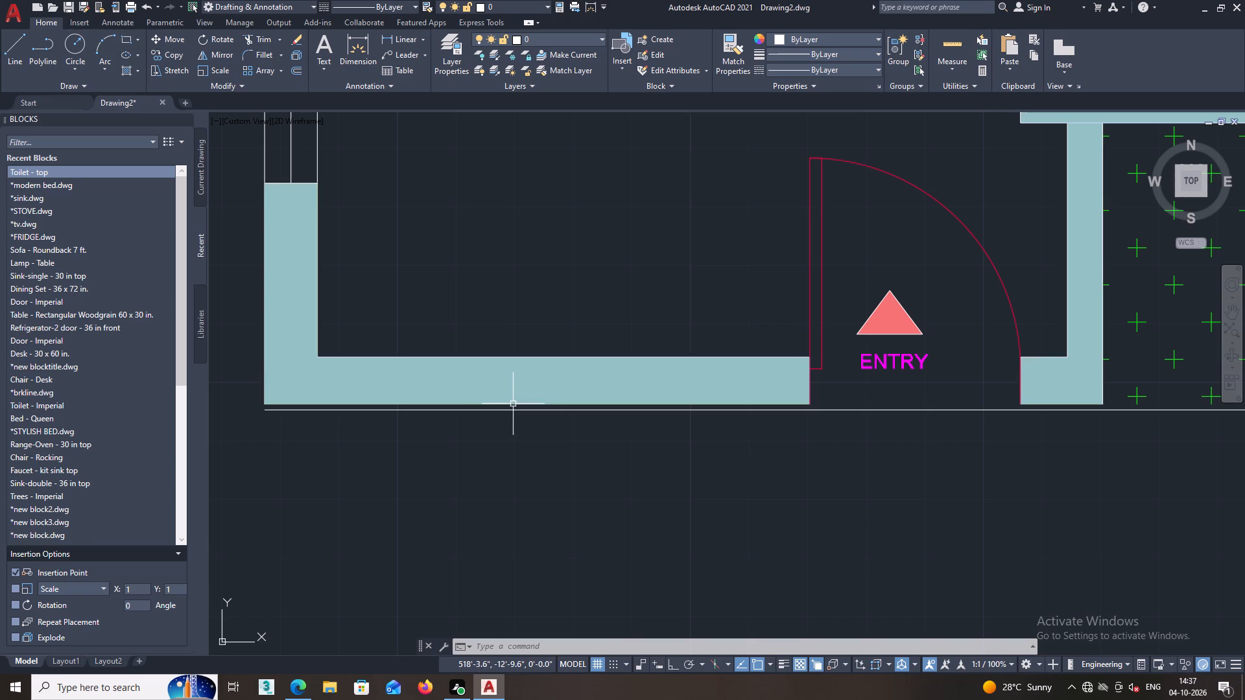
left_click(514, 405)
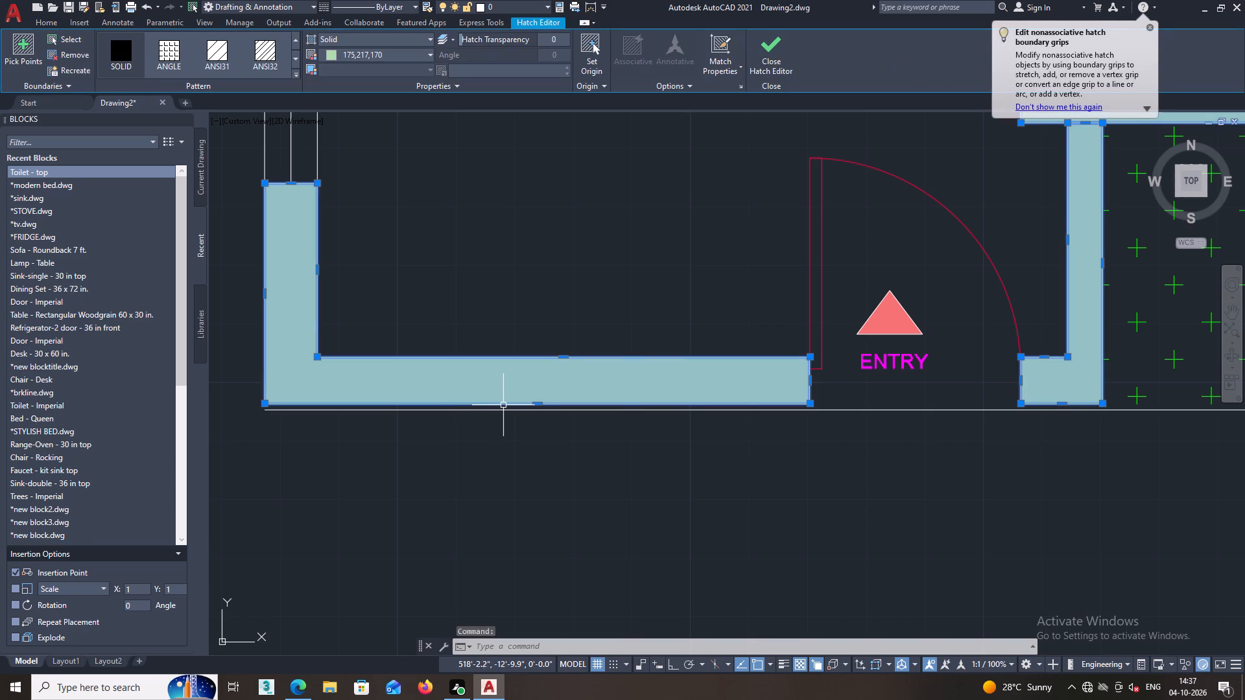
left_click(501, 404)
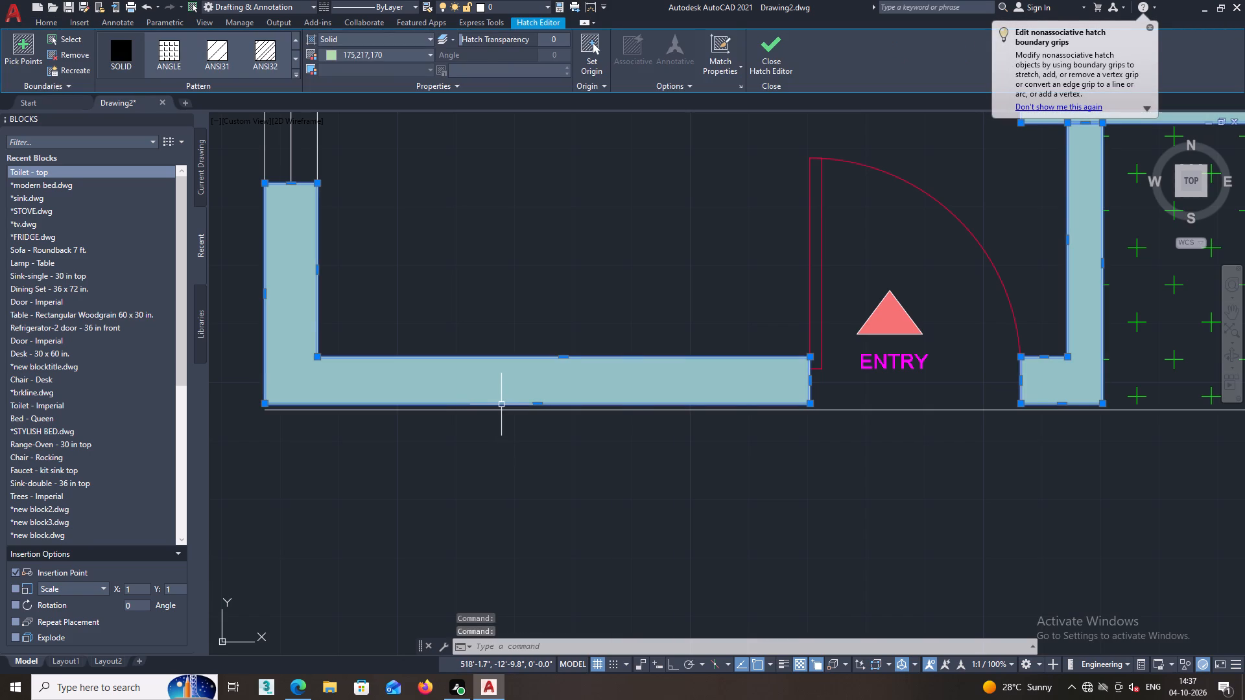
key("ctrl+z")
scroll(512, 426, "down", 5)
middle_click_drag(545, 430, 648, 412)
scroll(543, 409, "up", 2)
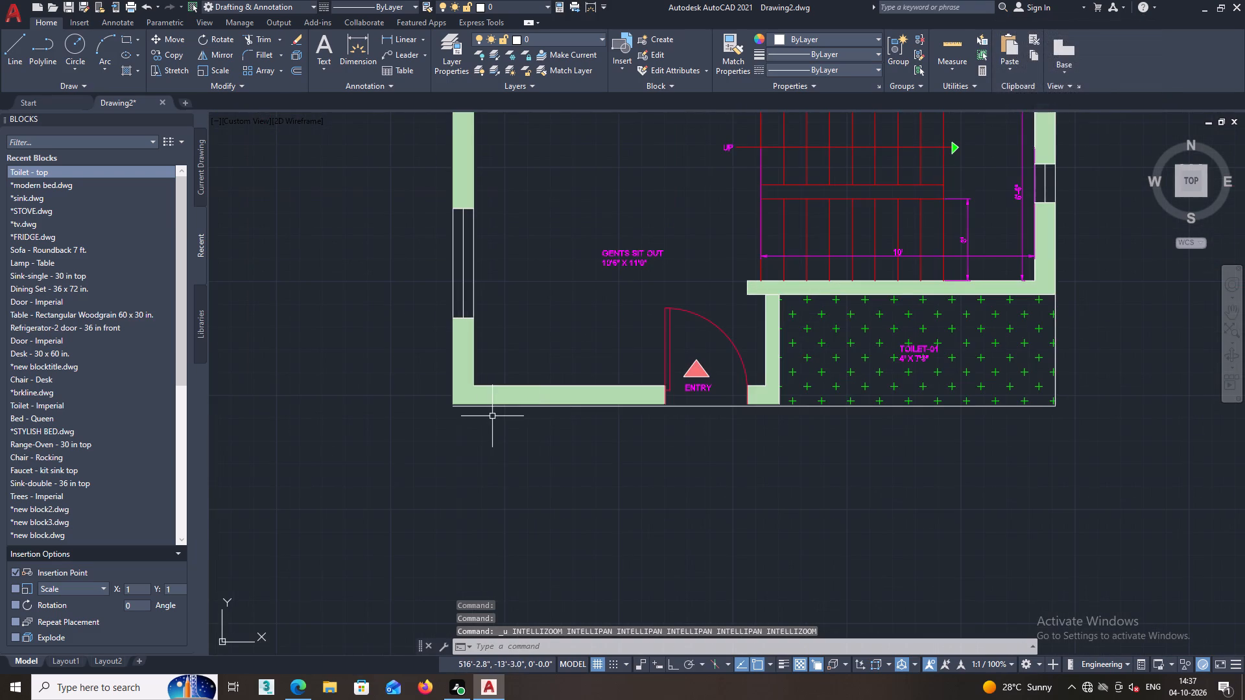
Draw a short closing line from the plan's southwest wall corner straight south to the offset line.
scroll(466, 412, "up", 1)
left_click(18, 39)
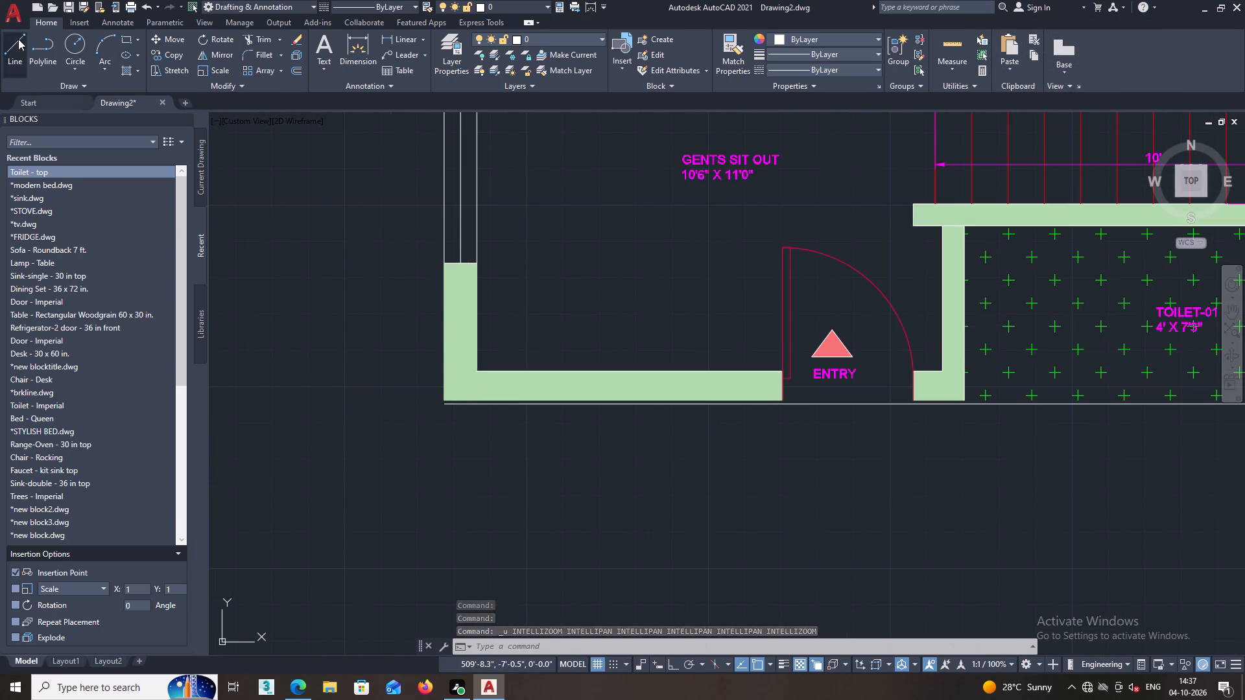
scroll(480, 393, "up", 3)
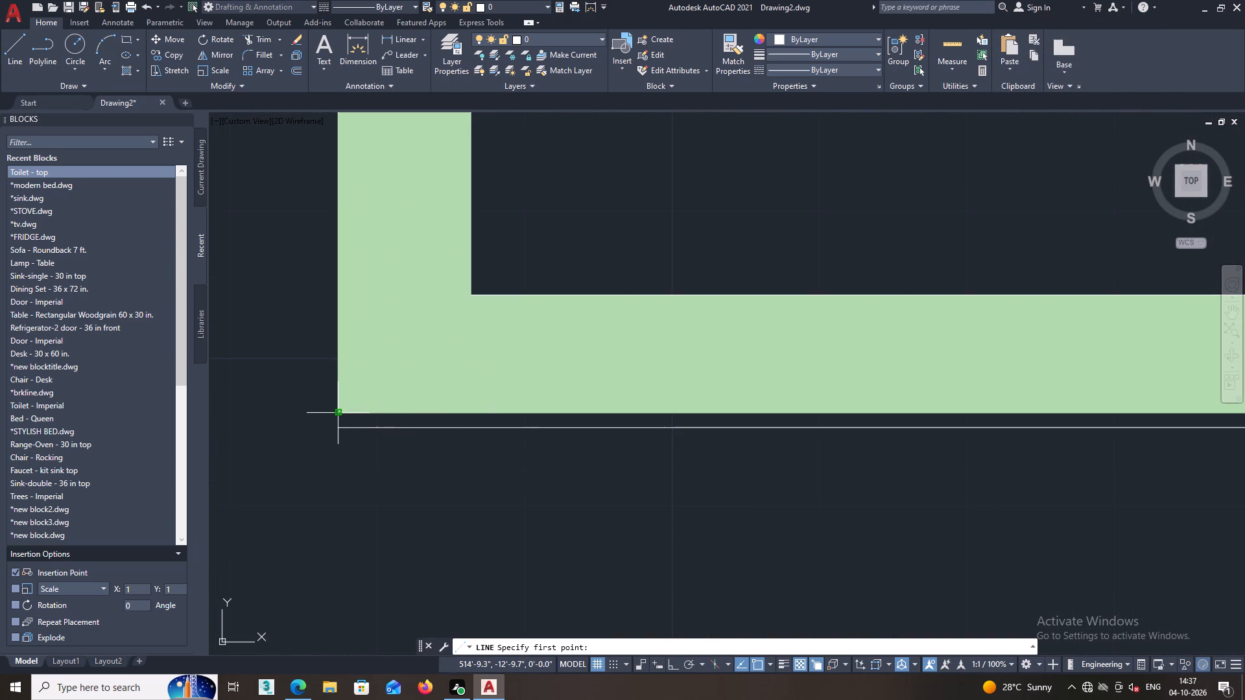
left_click(337, 414)
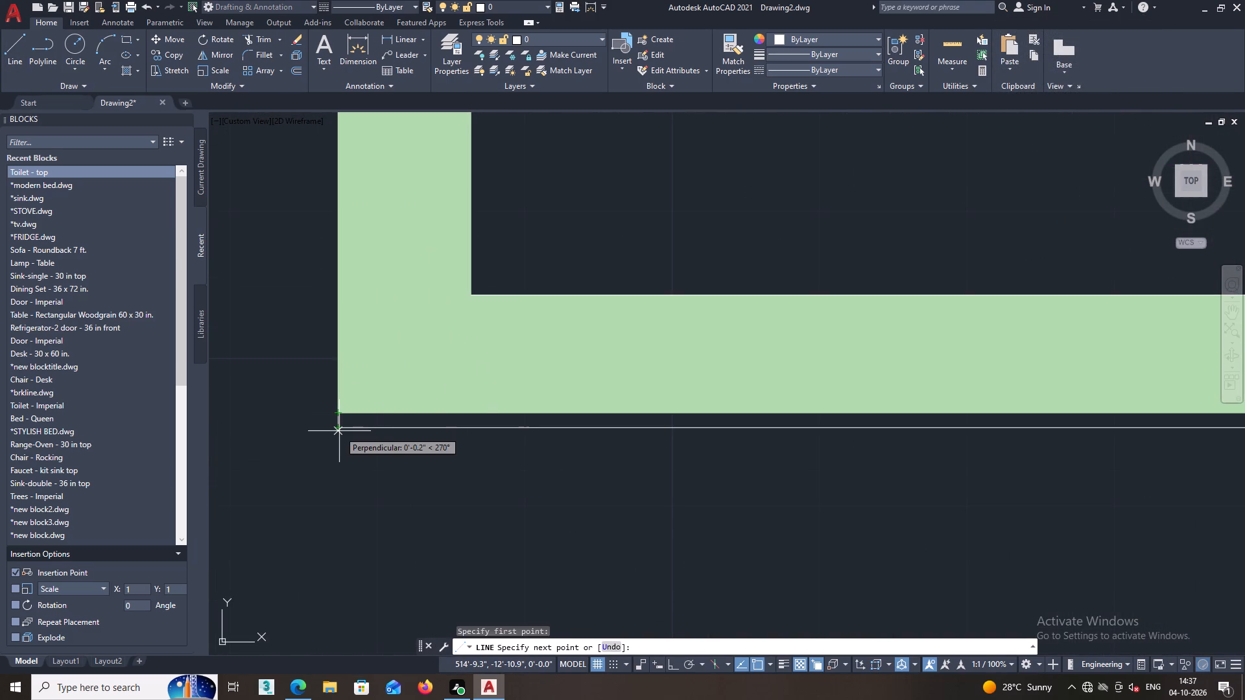
left_click(339, 428)
key("space")
scroll(474, 480, "down", 2)
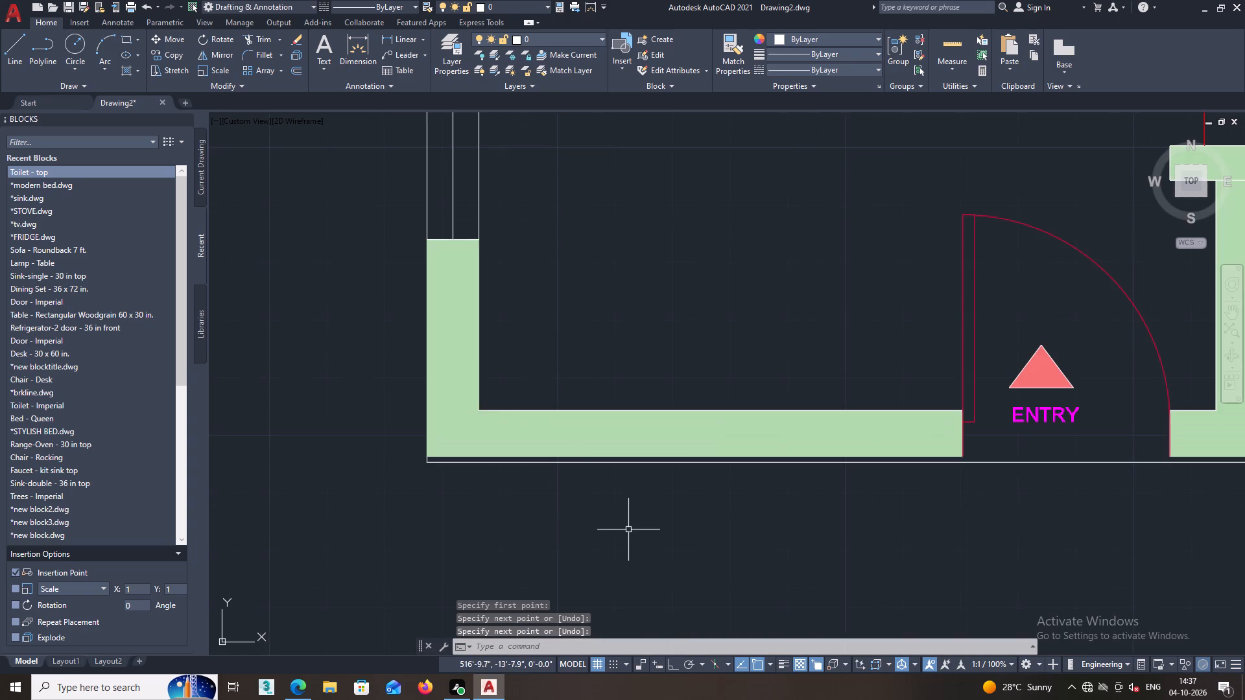
Draw a short closing line from the southeast corner of the wall between the entry and TOILET-01 to the offset line.
middle_click_drag(632, 524, 303, 467)
middle_click_drag(709, 546, 539, 524)
middle_click_drag(800, 490, 575, 482)
middle_click_drag(827, 481, 754, 474)
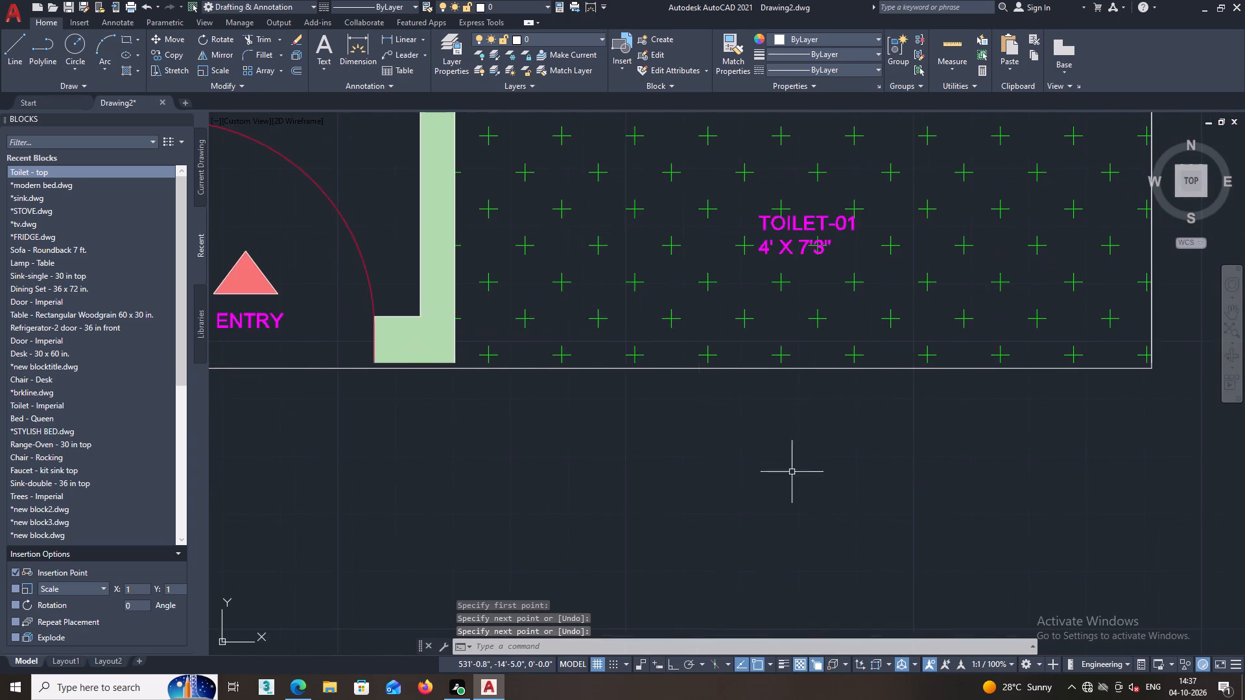
middle_click(938, 465)
scroll(938, 465, "down", 2)
middle_click_drag(958, 468, 882, 470)
scroll(957, 446, "up", 2)
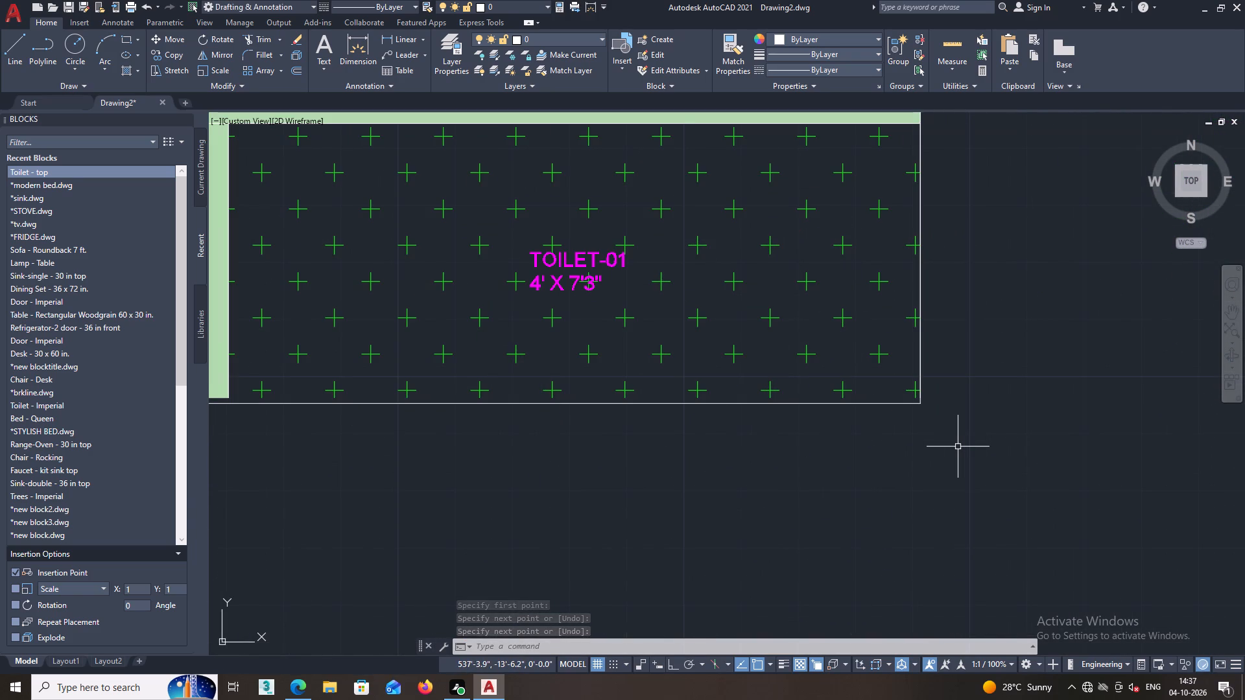
key("l")
middle_click_drag(718, 448, 1157, 453)
scroll(617, 357, "up", 1)
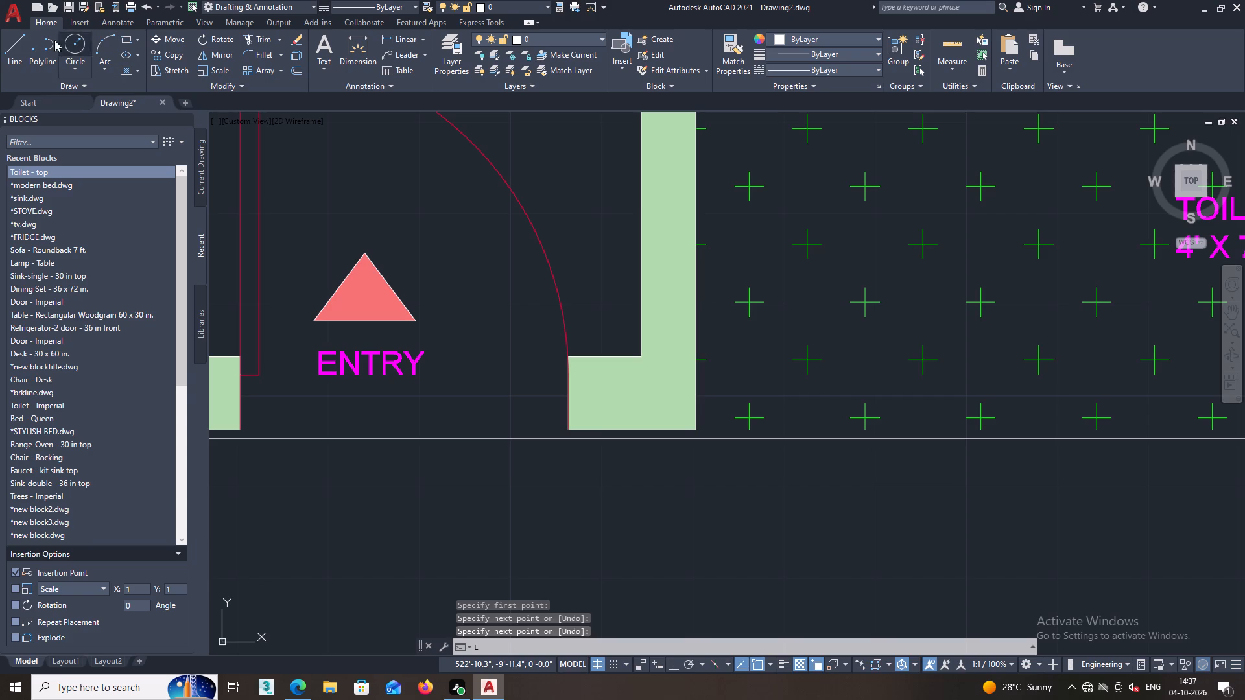
left_click(22, 42)
scroll(763, 449, "up", 2)
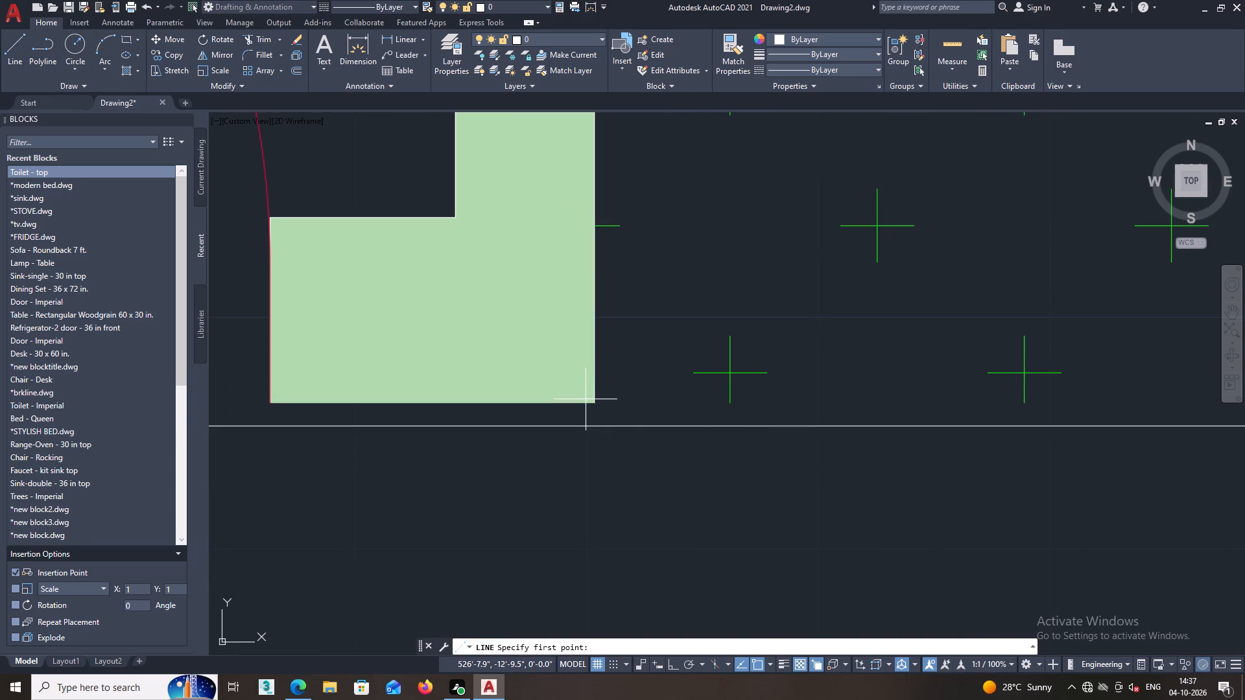
left_click(594, 404)
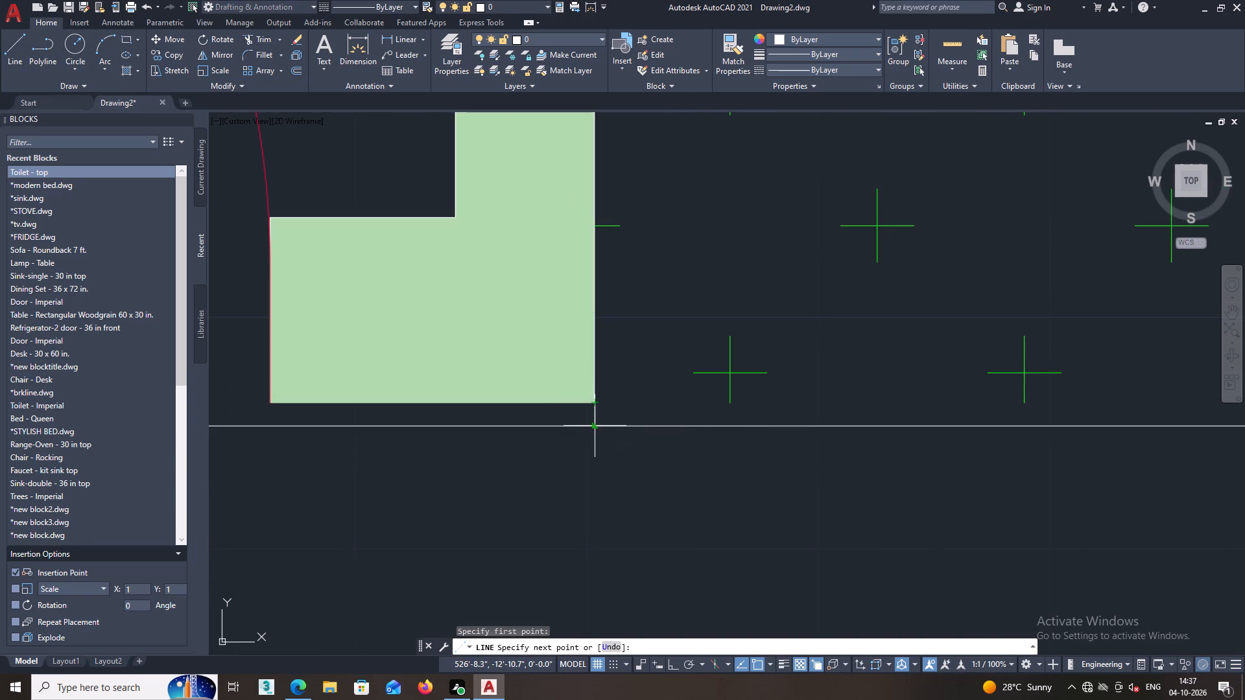
left_click(597, 426)
key("space")
Draw a short closing line from the southeast corner of the wall west of the entry door straight south to the offset line.
scroll(597, 433, "down", 3)
middle_click(597, 437)
middle_click_drag(600, 437, 828, 436)
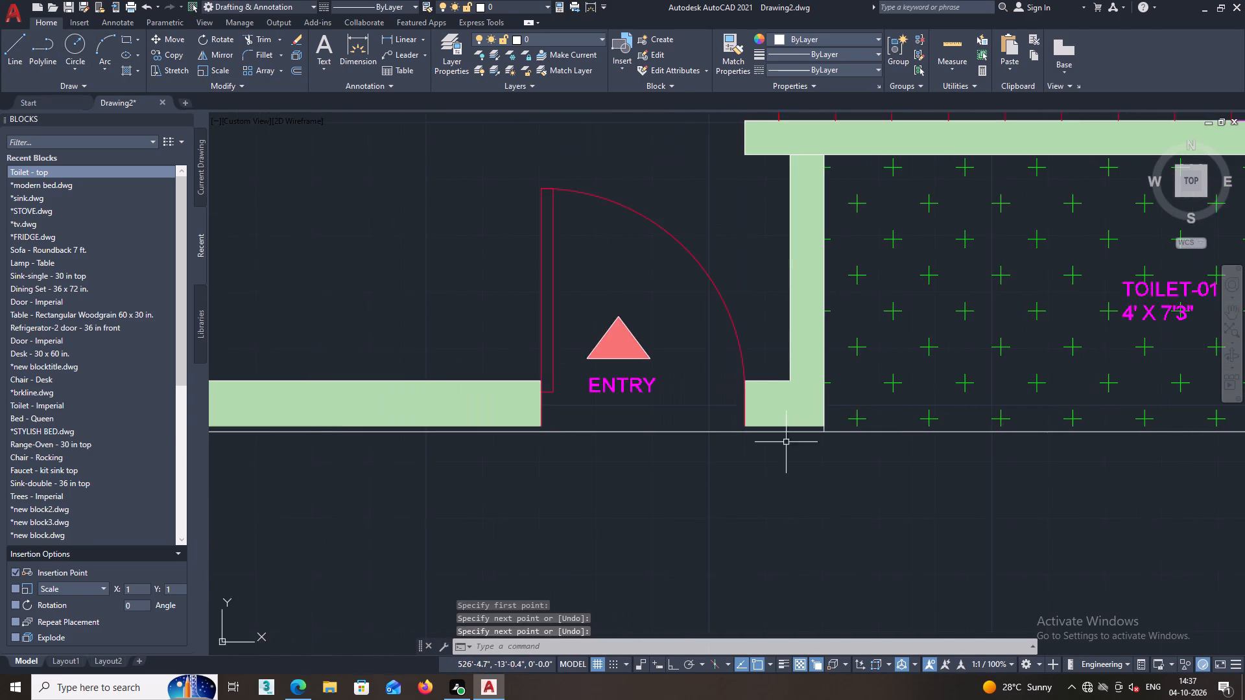
middle_click_drag(679, 446, 824, 441)
key("l")
scroll(688, 443, "up", 1)
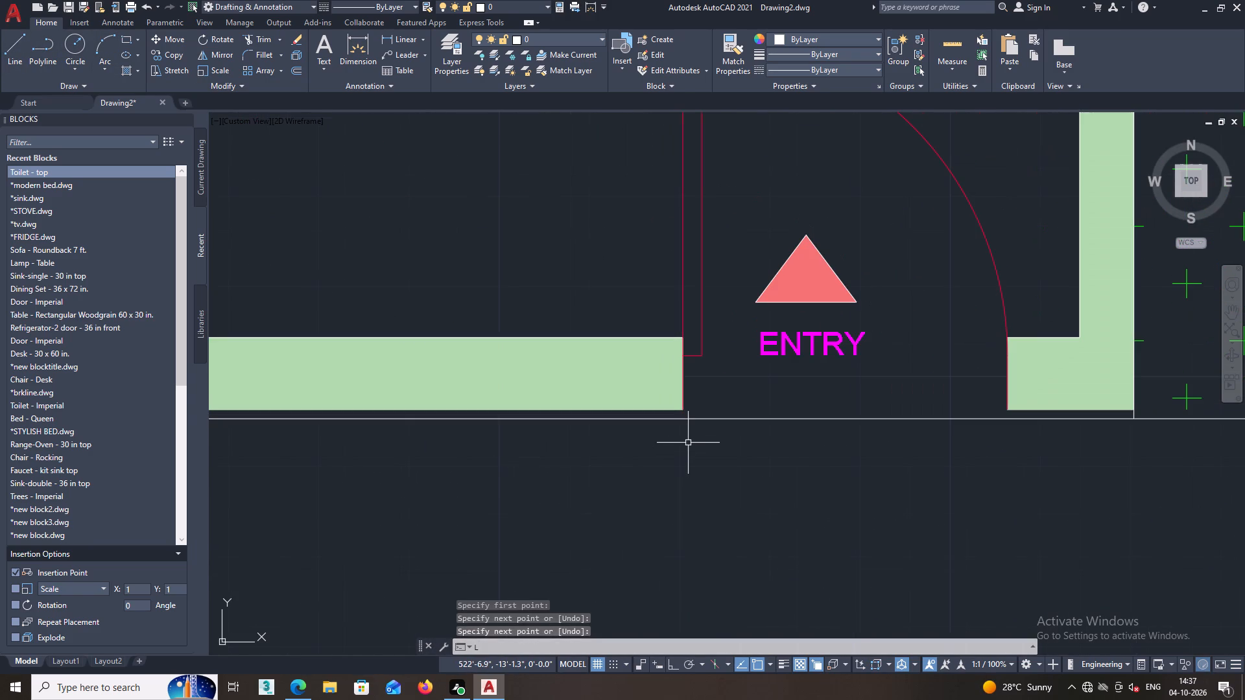
left_click(555, 503)
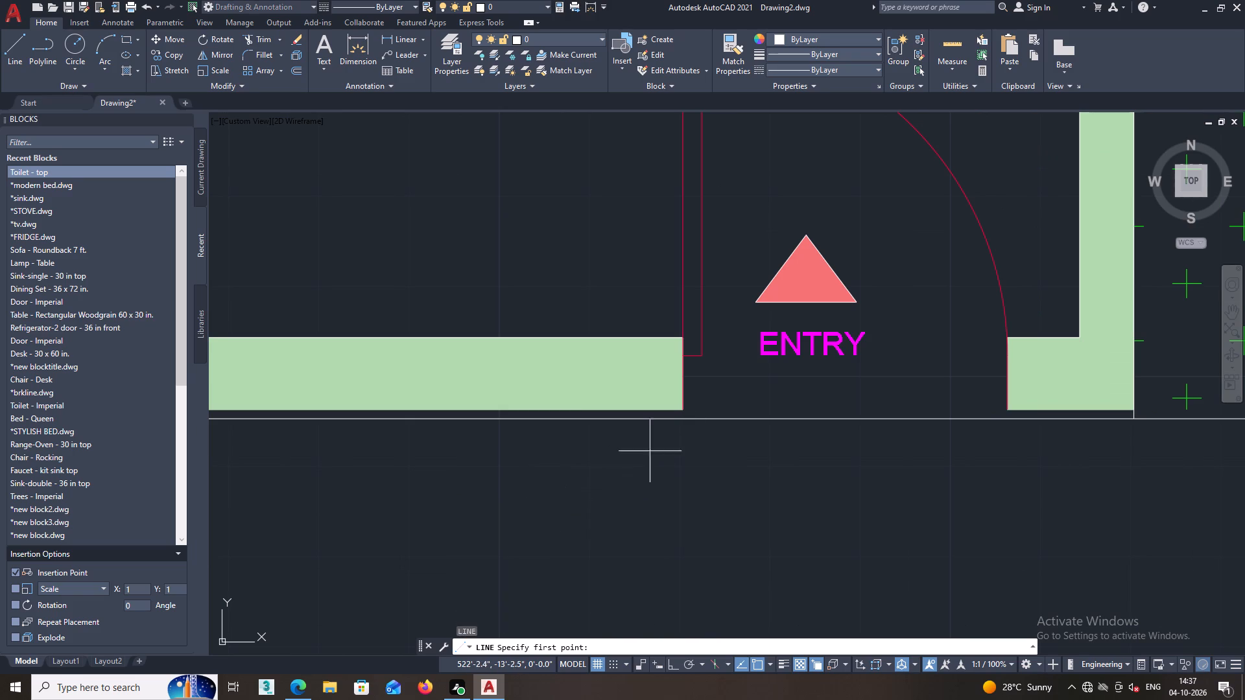
left_click(682, 411)
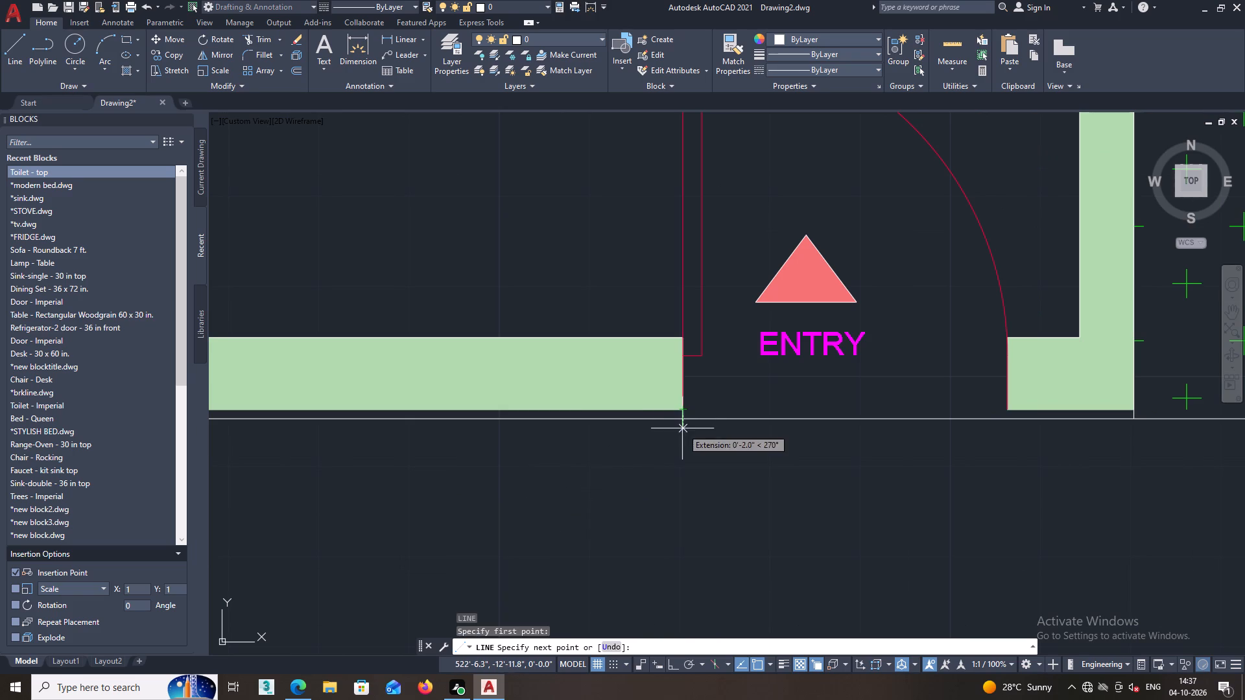
scroll(681, 421, "up", 4)
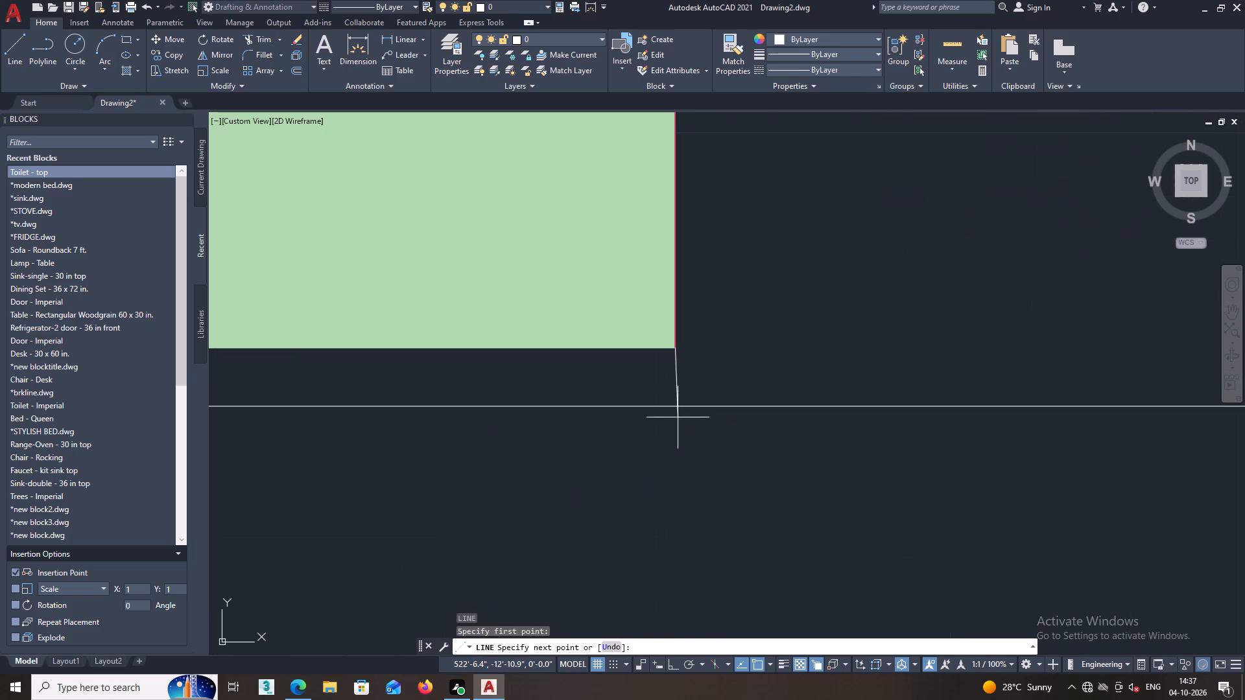
key("F8")
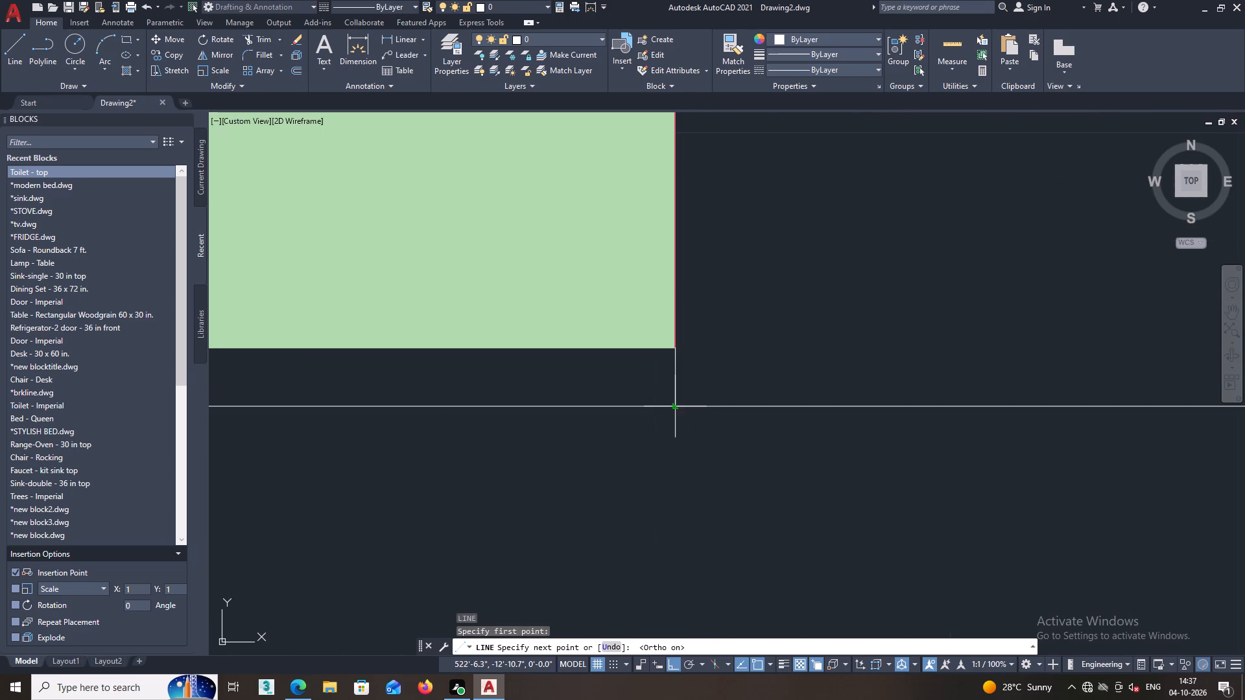
left_click(676, 407)
key("space")
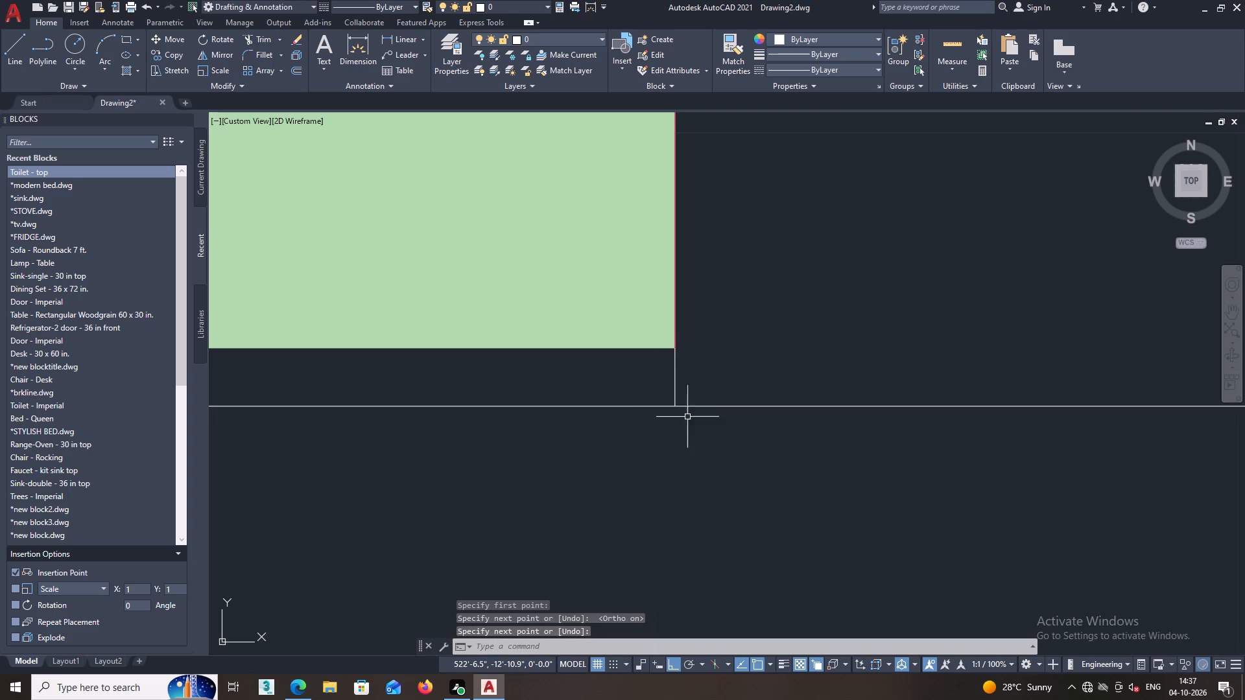
Close the Blocks palette.
scroll(700, 423, "down", 6)
middle_click_drag(706, 442, 781, 414)
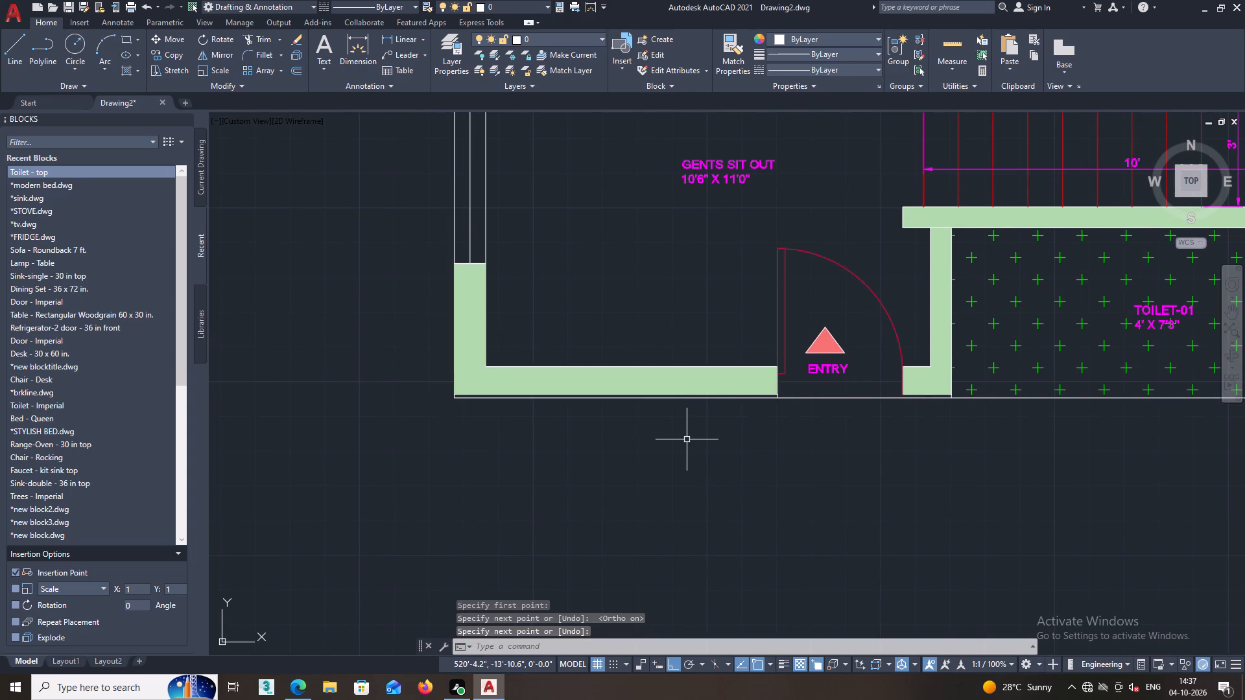
key("h")
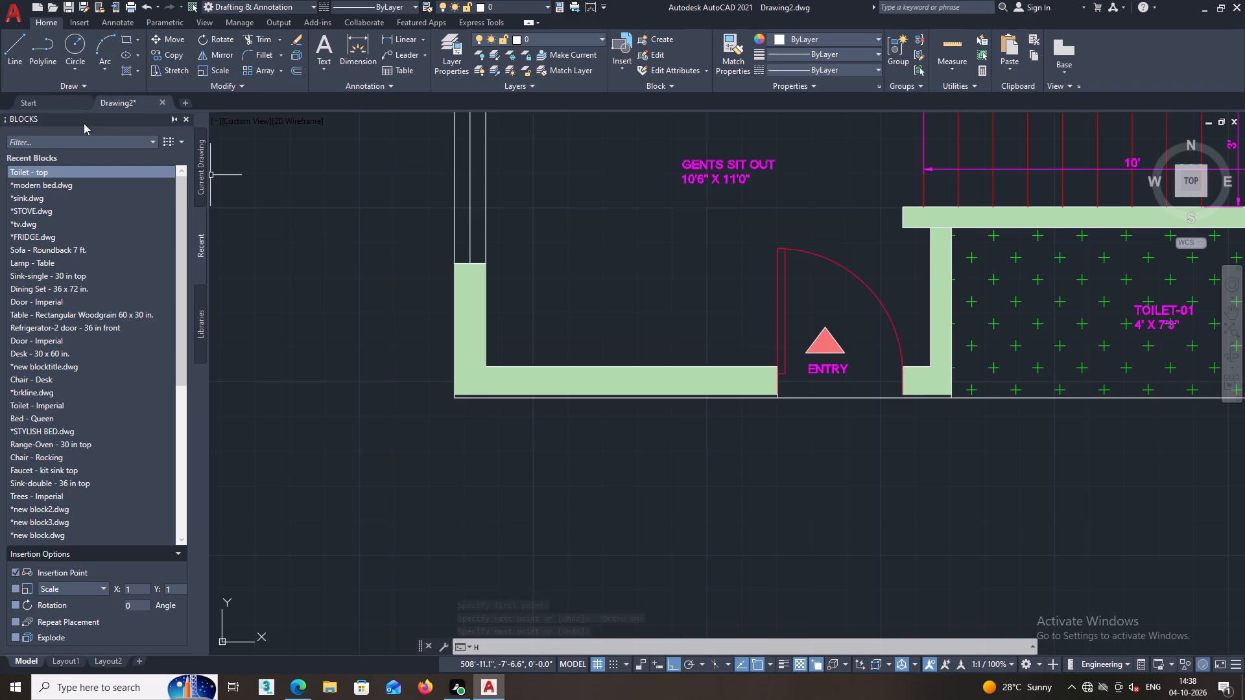
left_click(189, 120)
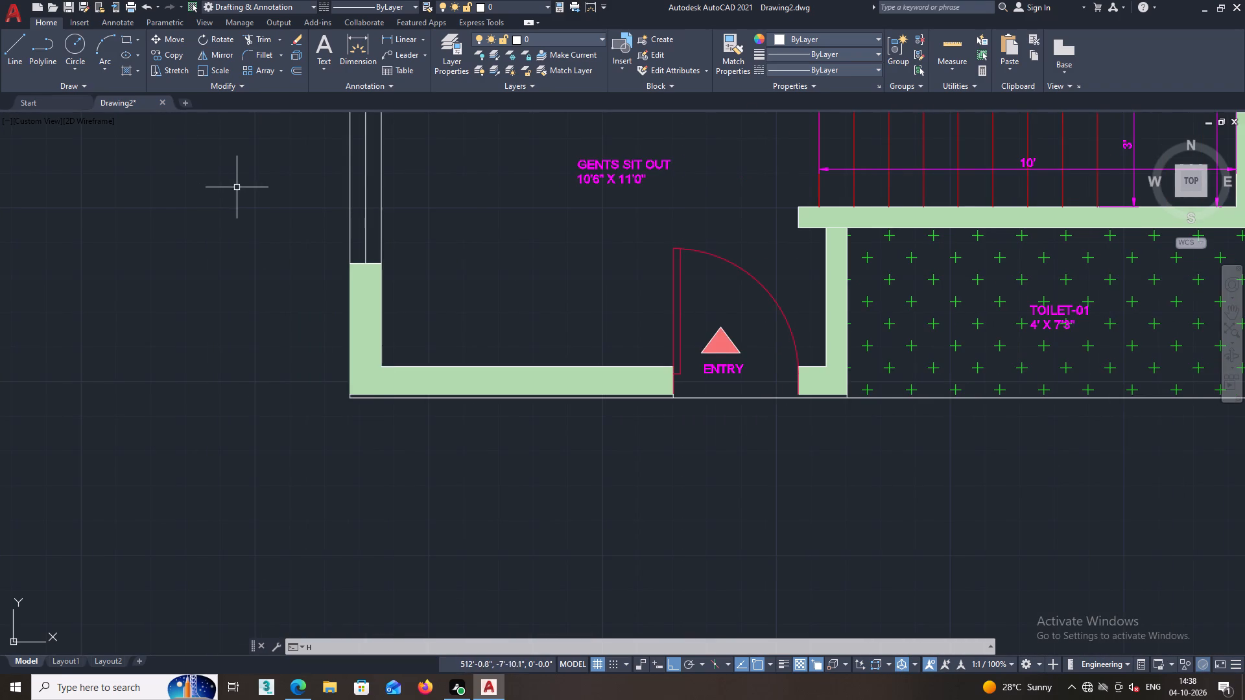
Fill the thin strip along the south wall west of the entry with a solid green hatch.
scroll(239, 196, "down", 2)
middle_click_drag(250, 222, 277, 227)
key("h")
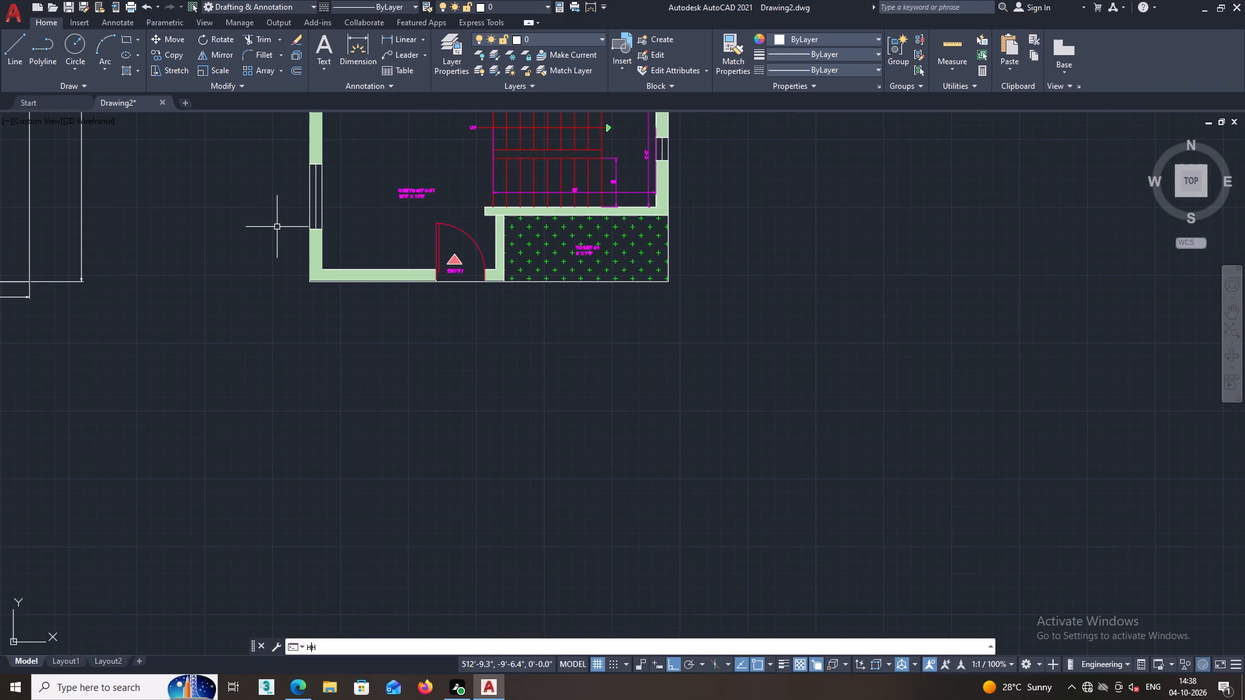
key("Return")
scroll(333, 288, "up", 2)
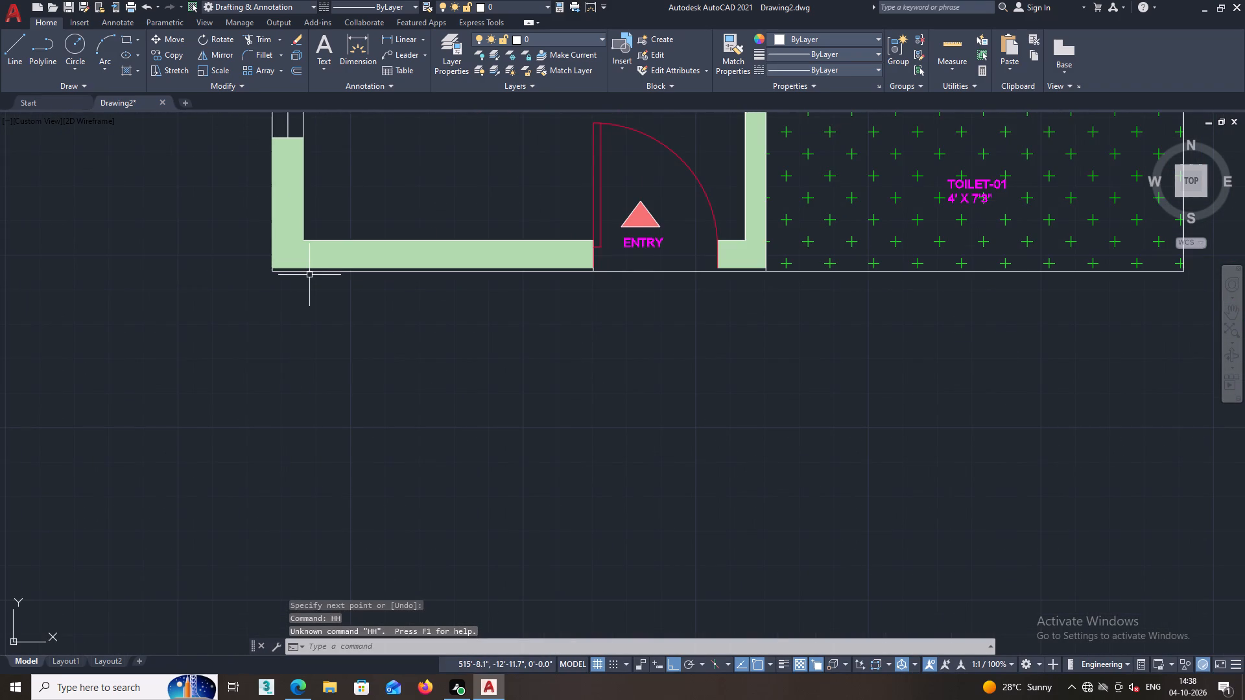
key("h")
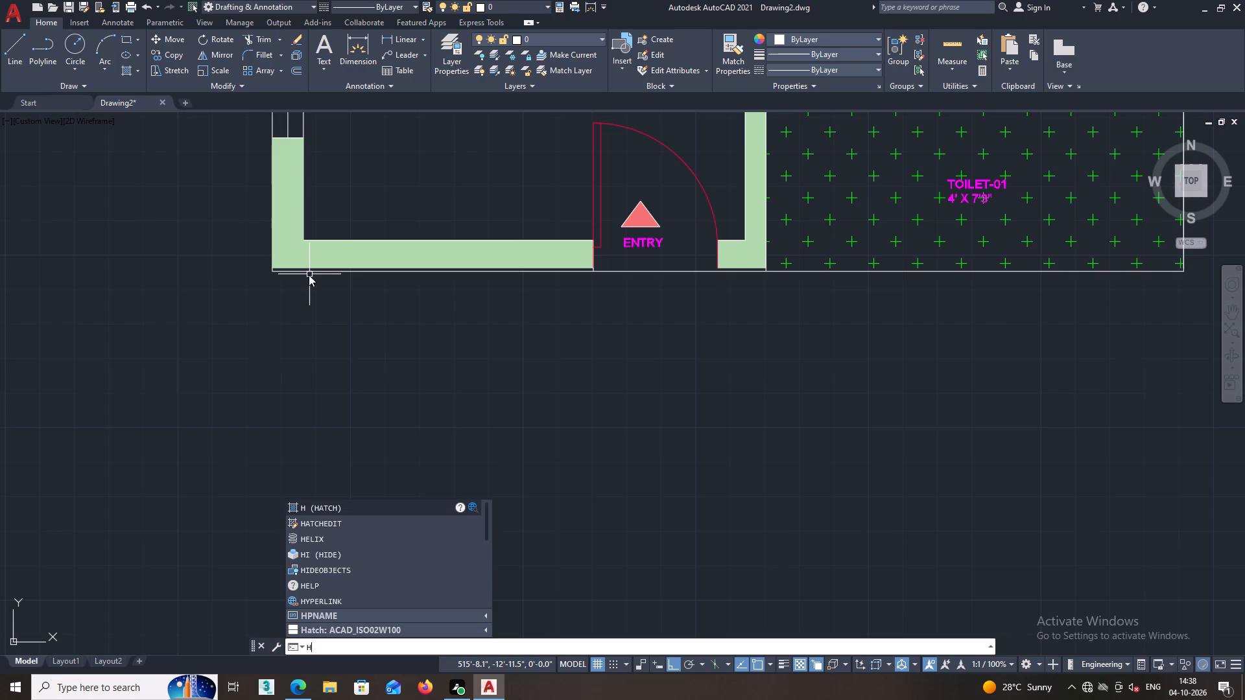
key("Return")
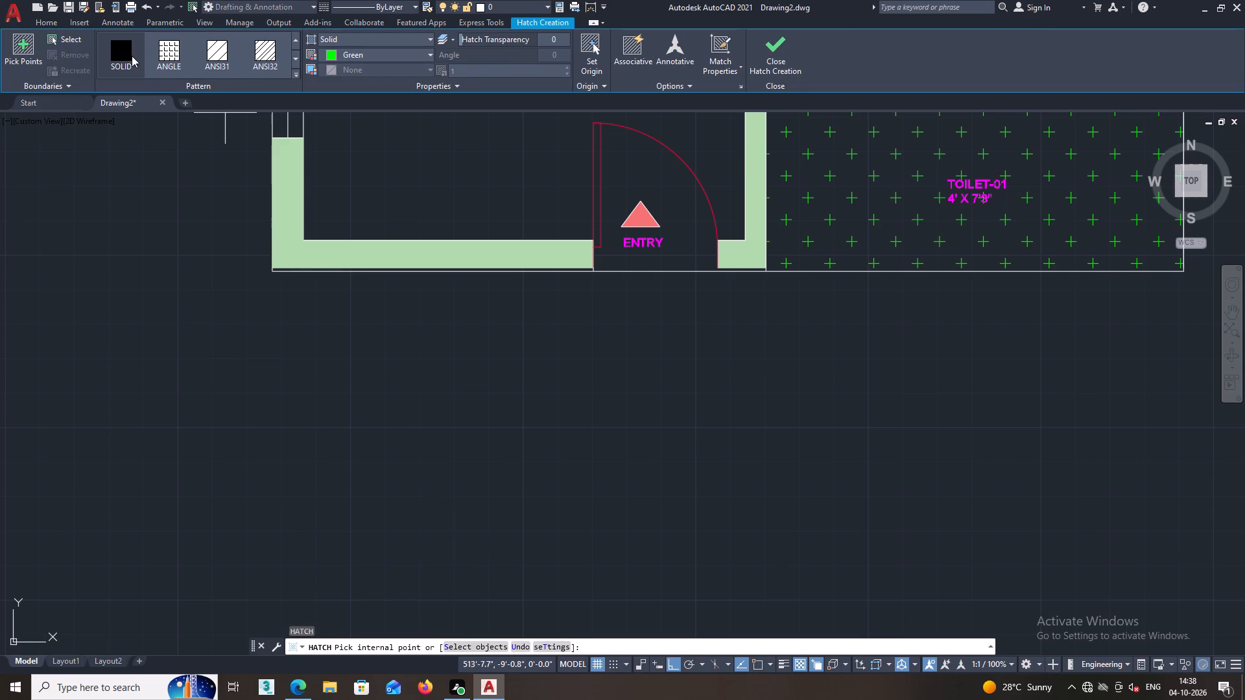
left_click(131, 55)
scroll(365, 310, "up", 3)
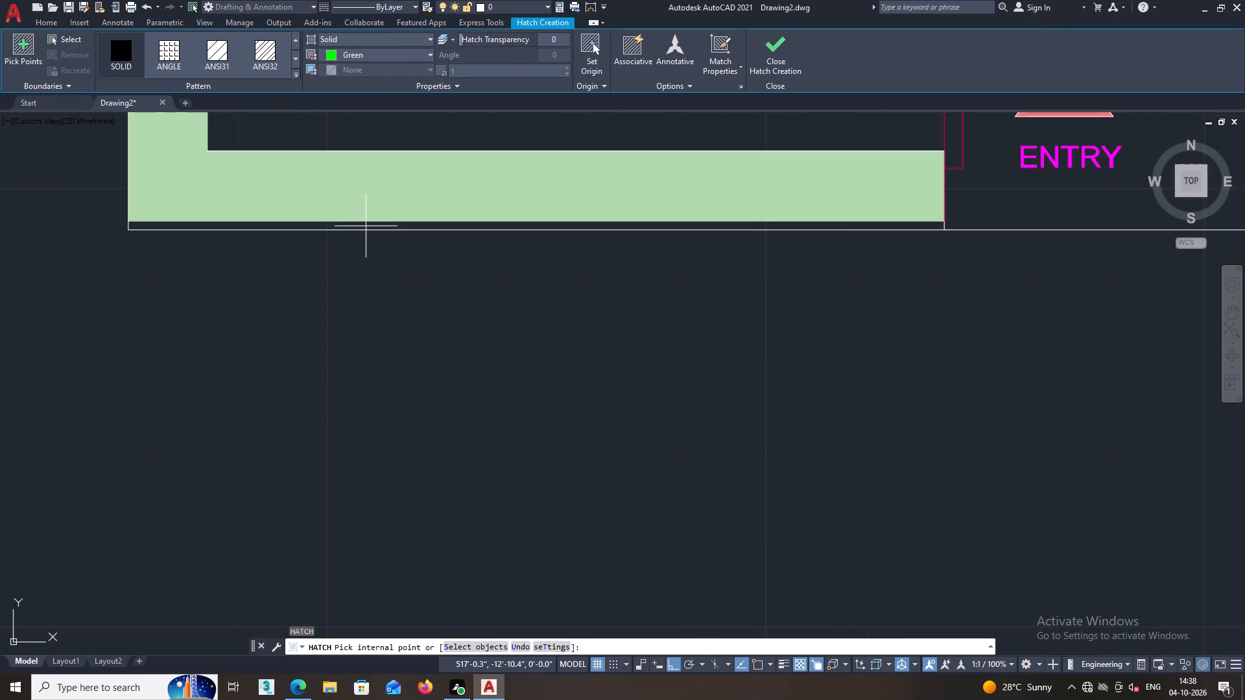
left_click(366, 226)
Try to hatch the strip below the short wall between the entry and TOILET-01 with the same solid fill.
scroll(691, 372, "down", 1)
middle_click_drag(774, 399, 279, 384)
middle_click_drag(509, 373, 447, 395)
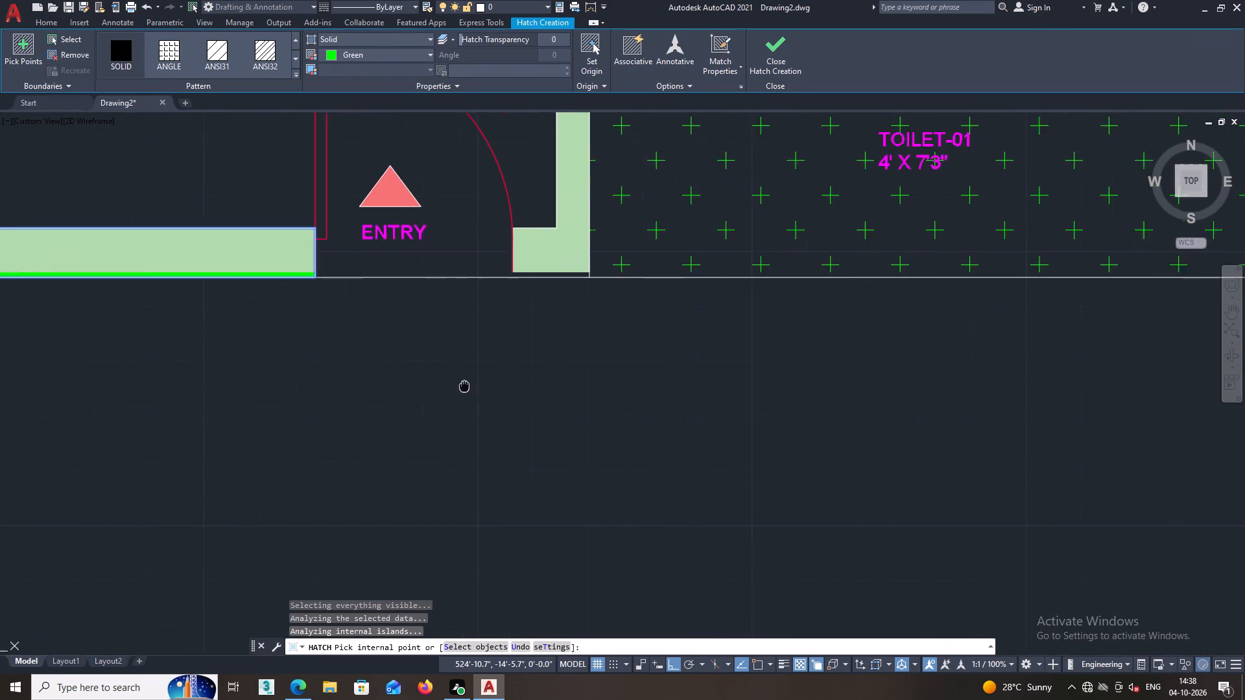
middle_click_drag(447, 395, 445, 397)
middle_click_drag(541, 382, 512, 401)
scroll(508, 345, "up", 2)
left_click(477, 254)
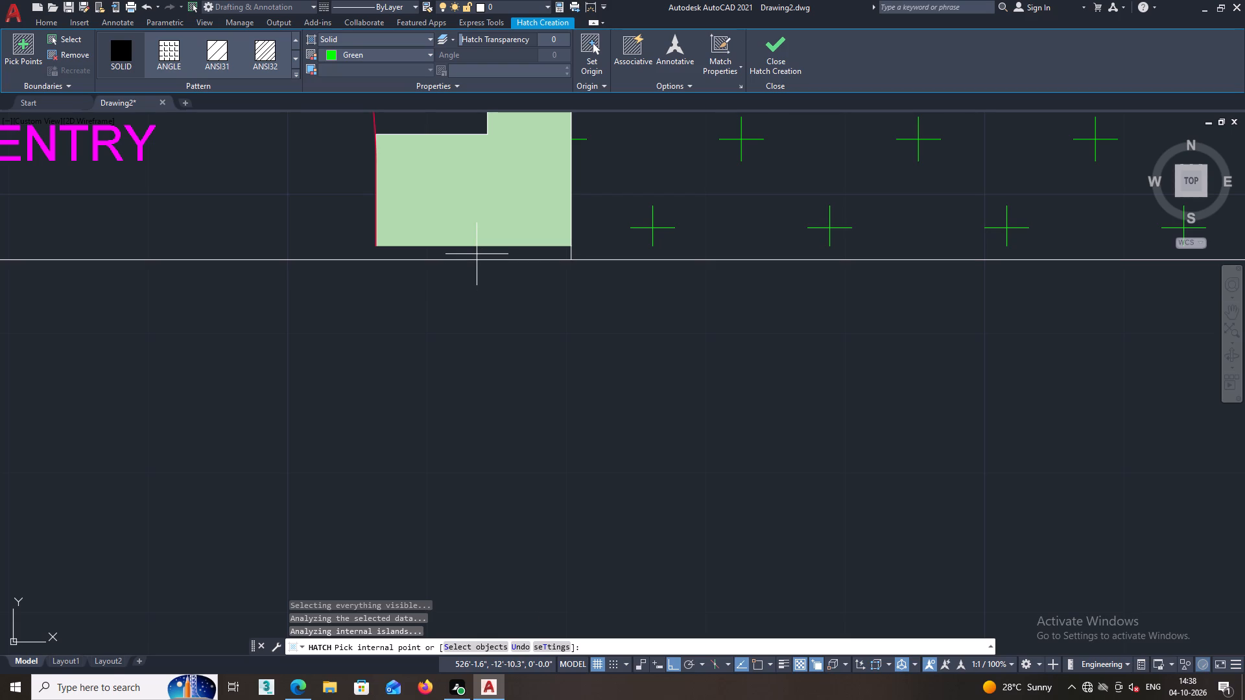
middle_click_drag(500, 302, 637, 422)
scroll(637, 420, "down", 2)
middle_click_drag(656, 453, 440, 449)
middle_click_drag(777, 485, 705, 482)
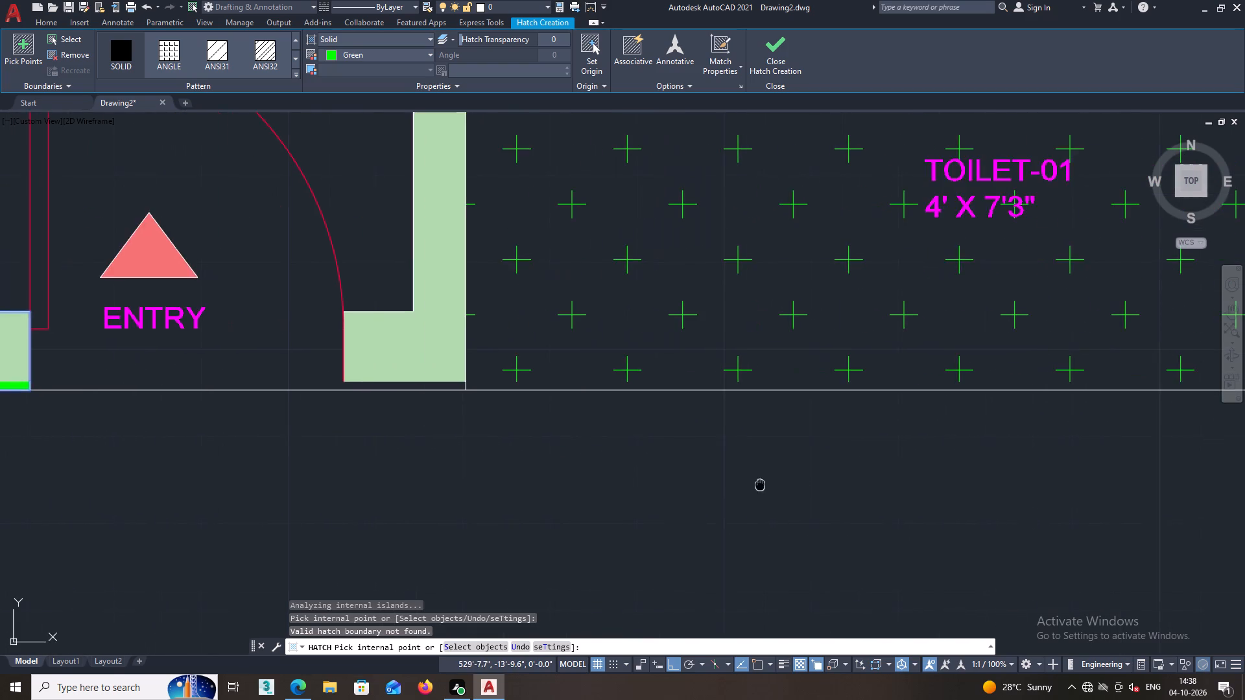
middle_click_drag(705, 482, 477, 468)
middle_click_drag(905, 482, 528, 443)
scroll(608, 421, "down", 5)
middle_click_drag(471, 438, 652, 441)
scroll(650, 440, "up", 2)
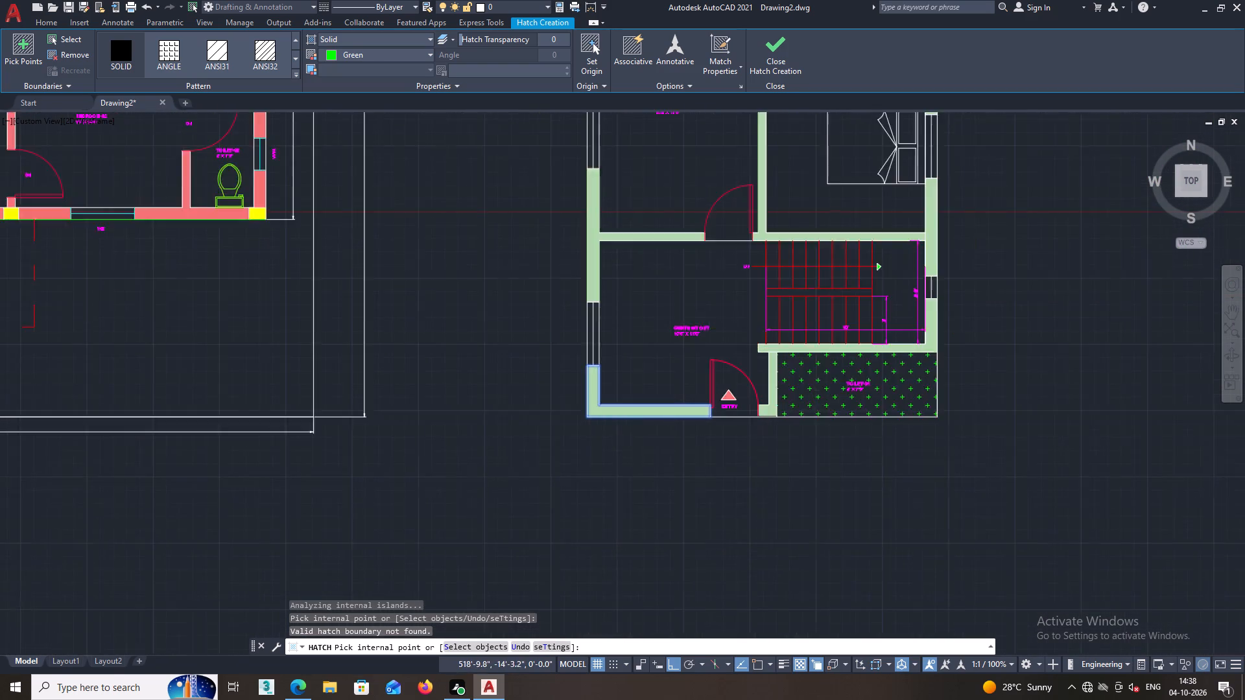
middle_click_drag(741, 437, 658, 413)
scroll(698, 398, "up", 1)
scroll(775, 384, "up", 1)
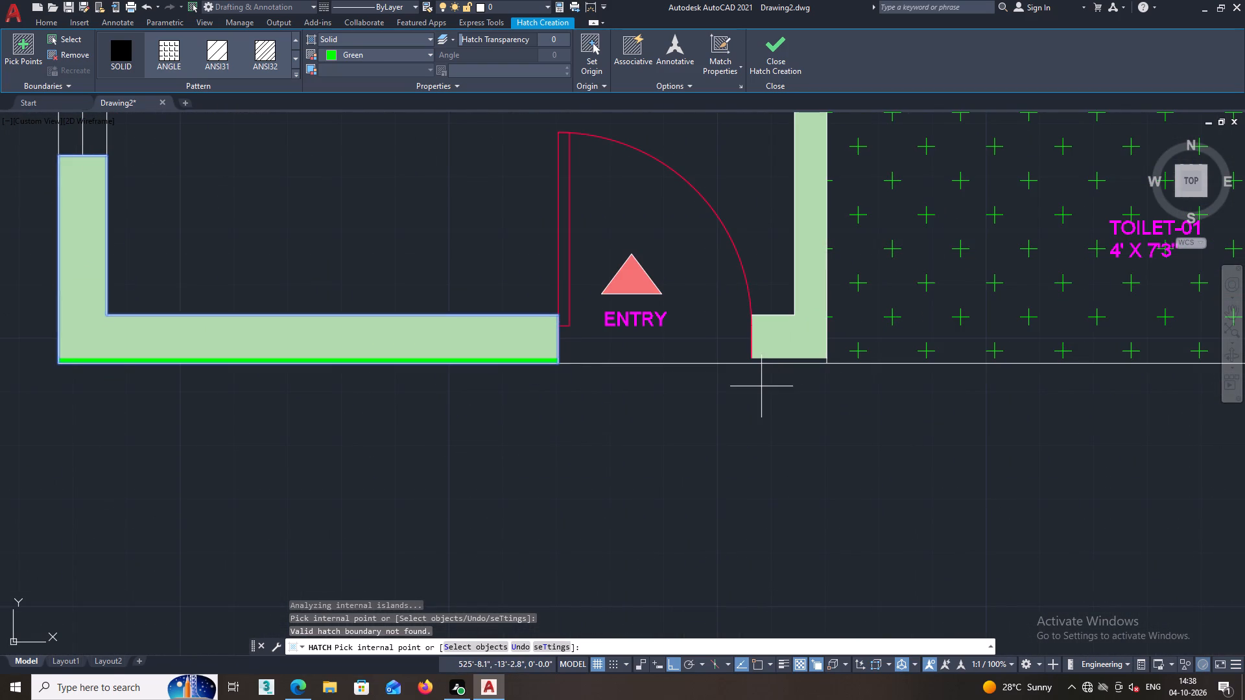
Draw a short closing line from the southwest corner of the wall between the entry and TOILET-01 to the offset line.
key("l")
scroll(759, 364, "up", 2)
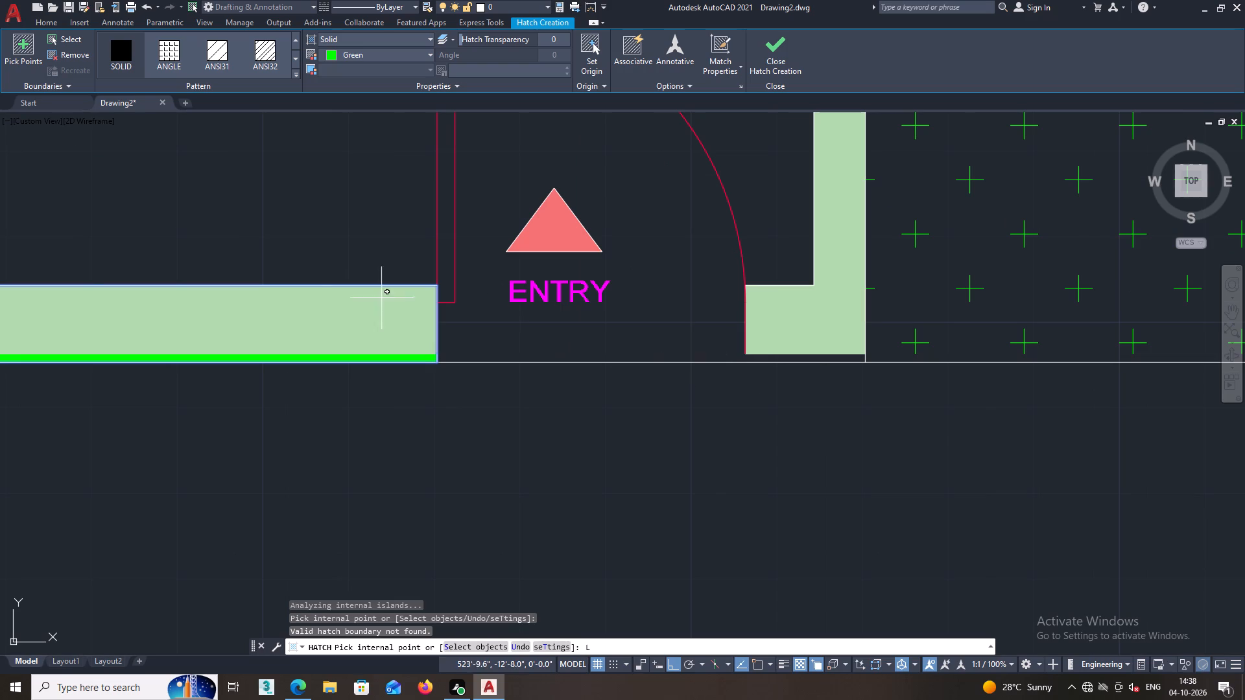
left_click(36, 19)
left_click(23, 38)
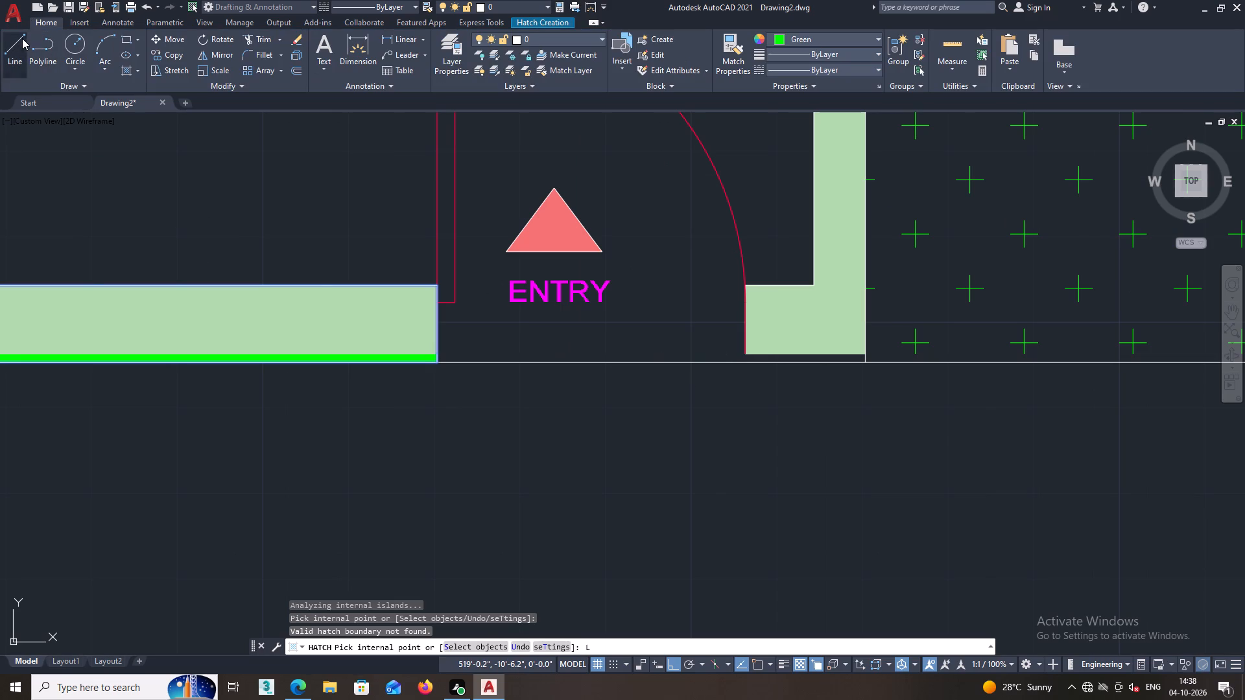
scroll(742, 358, "up", 1)
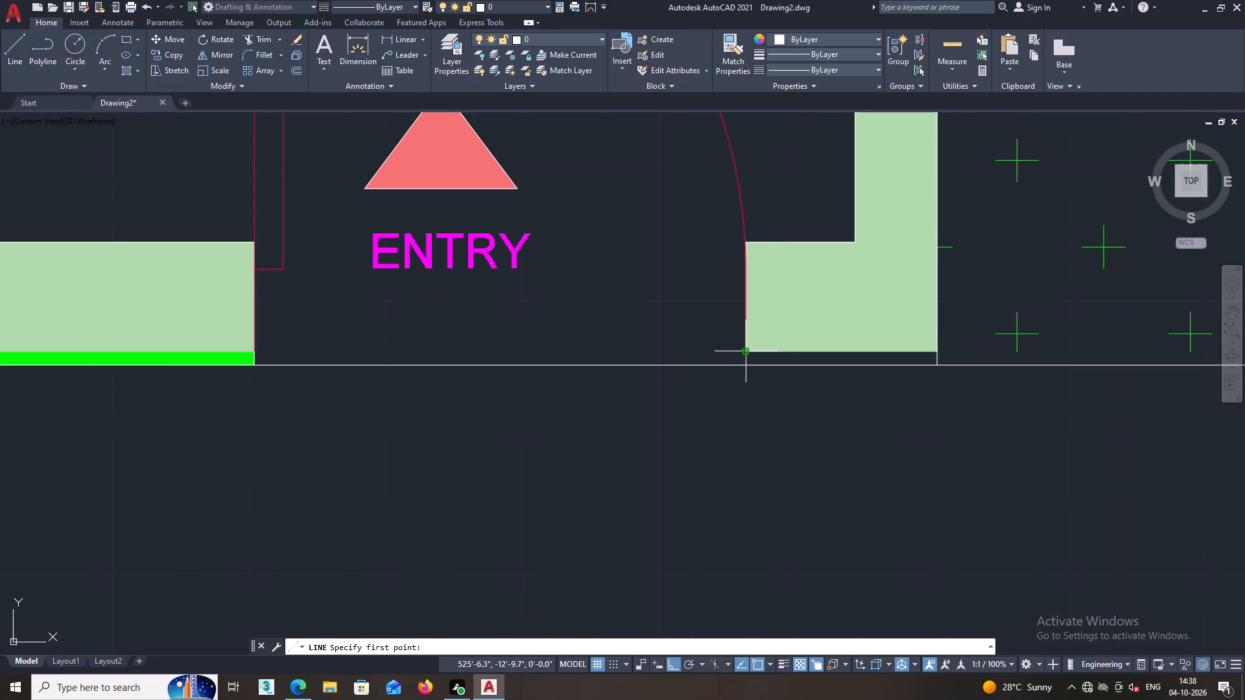
left_click(746, 351)
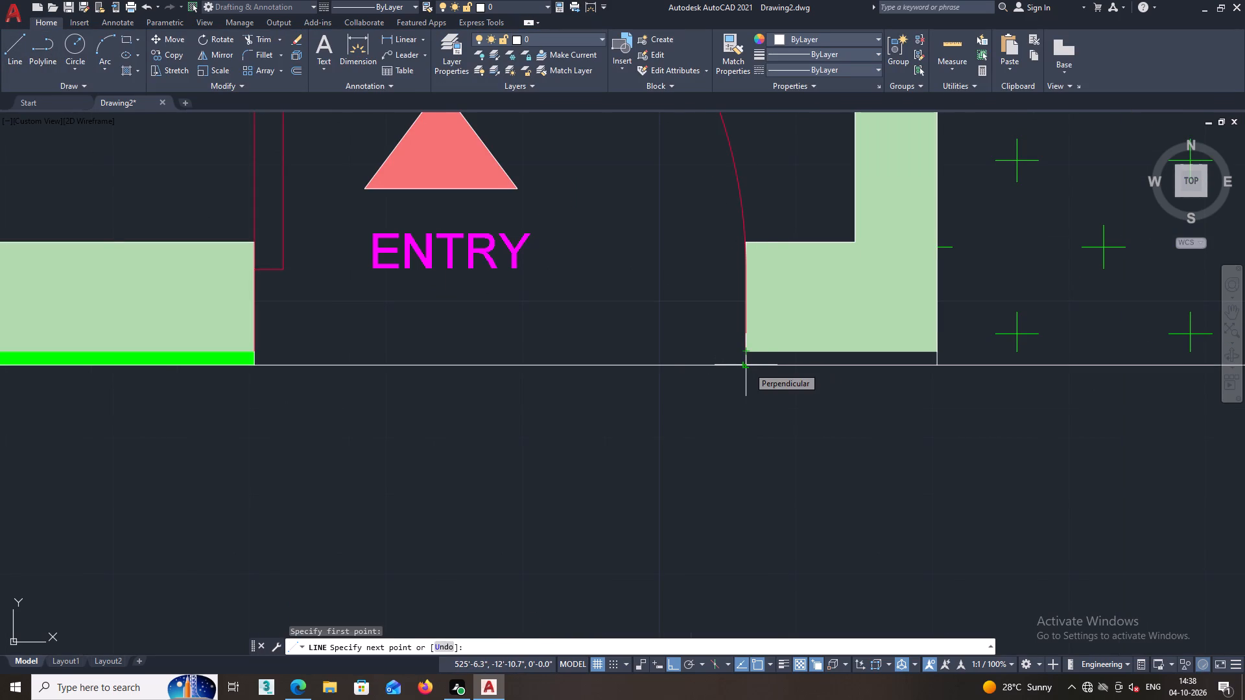
left_click(748, 367)
key("space")
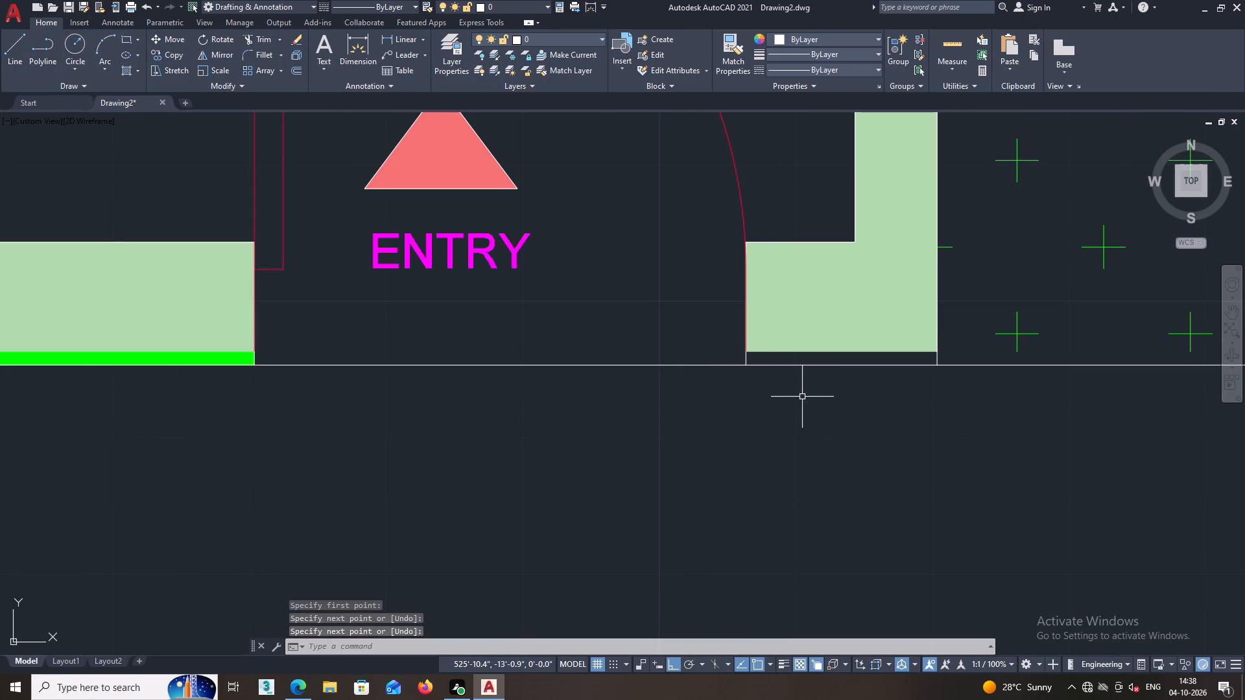
Fill the closed strip below the wall between the entry and TOILET-01 with a solid green hatch.
key("h")
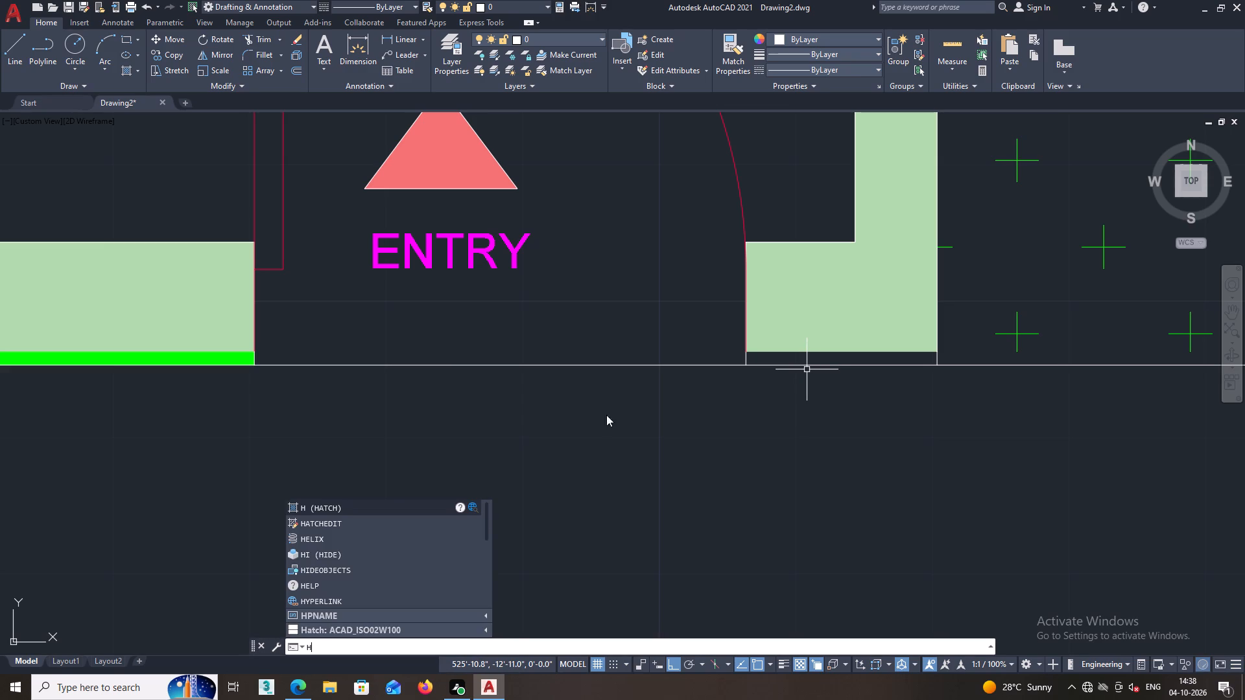
left_click(348, 504)
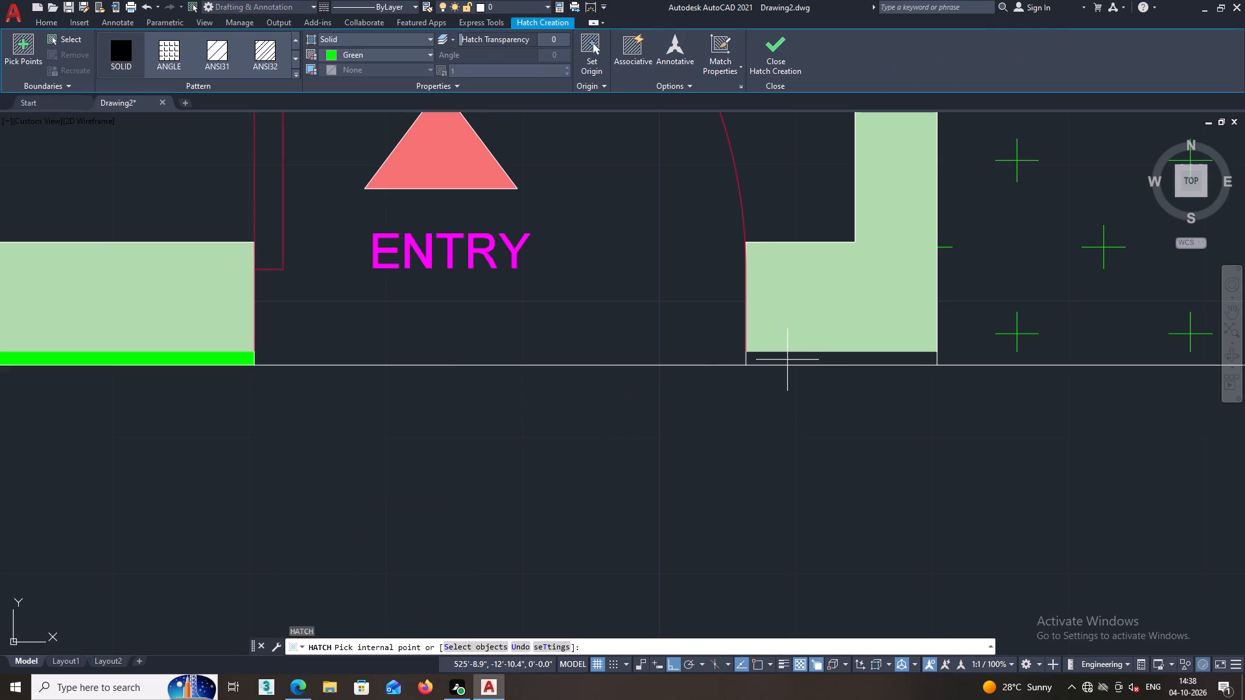
left_click(787, 360)
scroll(803, 399, "down", 4)
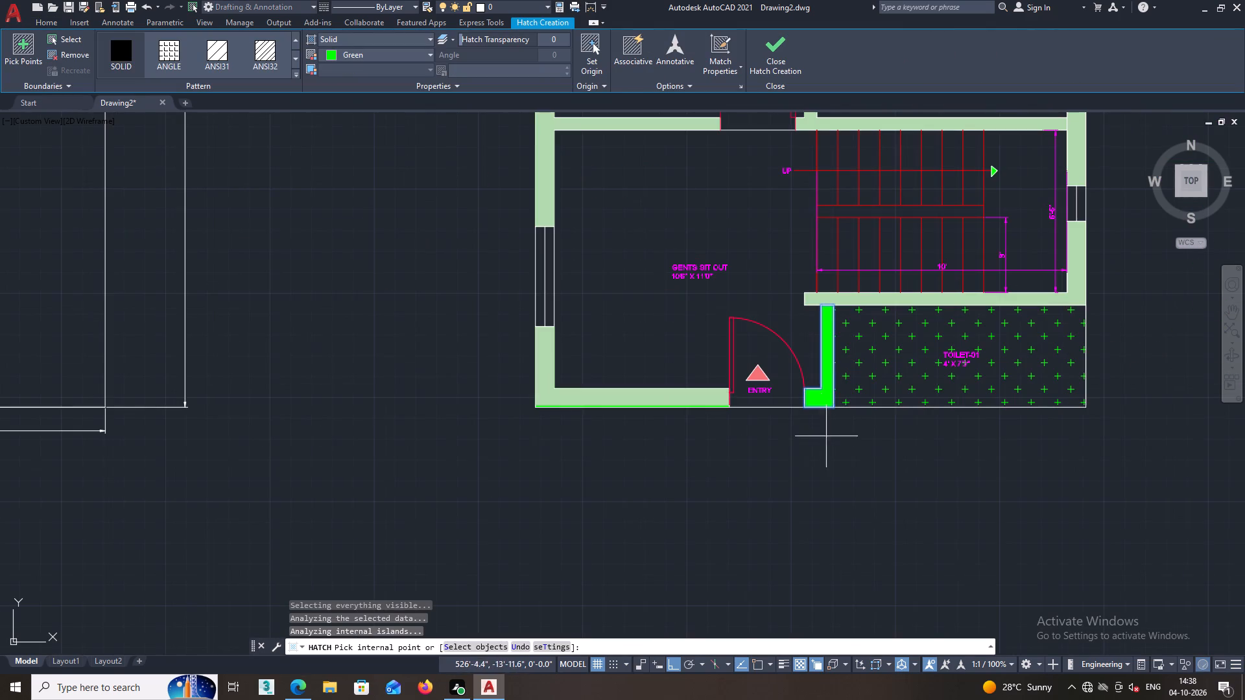
key("space")
Match the bright green hatches on both sides of the entry to the light green hatch of the wall north of TOILET-01.
middle_click_drag(838, 447, 778, 441)
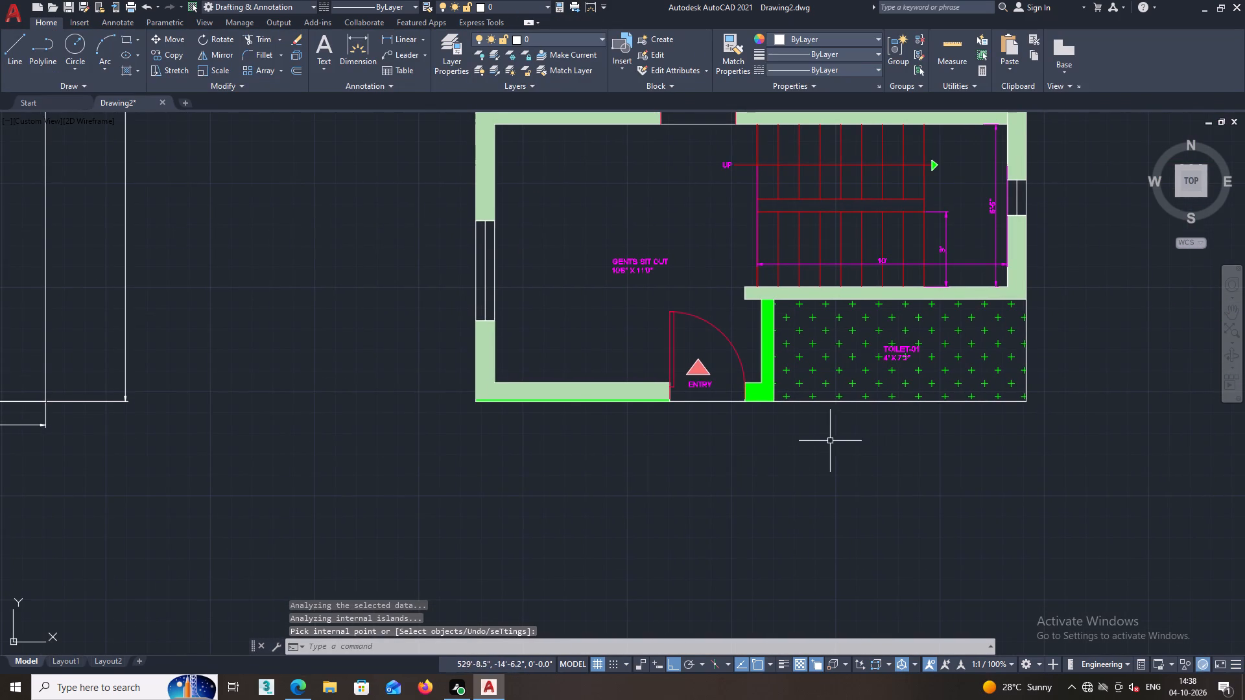
middle_click_drag(803, 441, 746, 447)
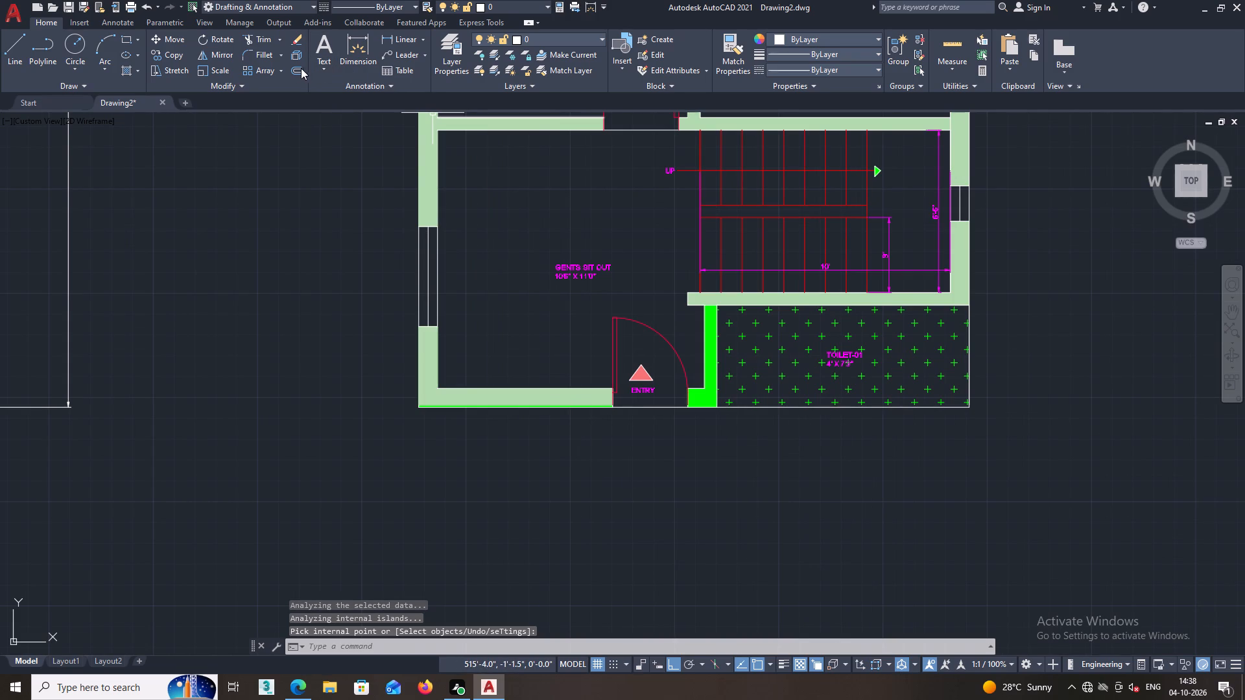
left_click(730, 51)
scroll(652, 383, "up", 2)
left_click(759, 163)
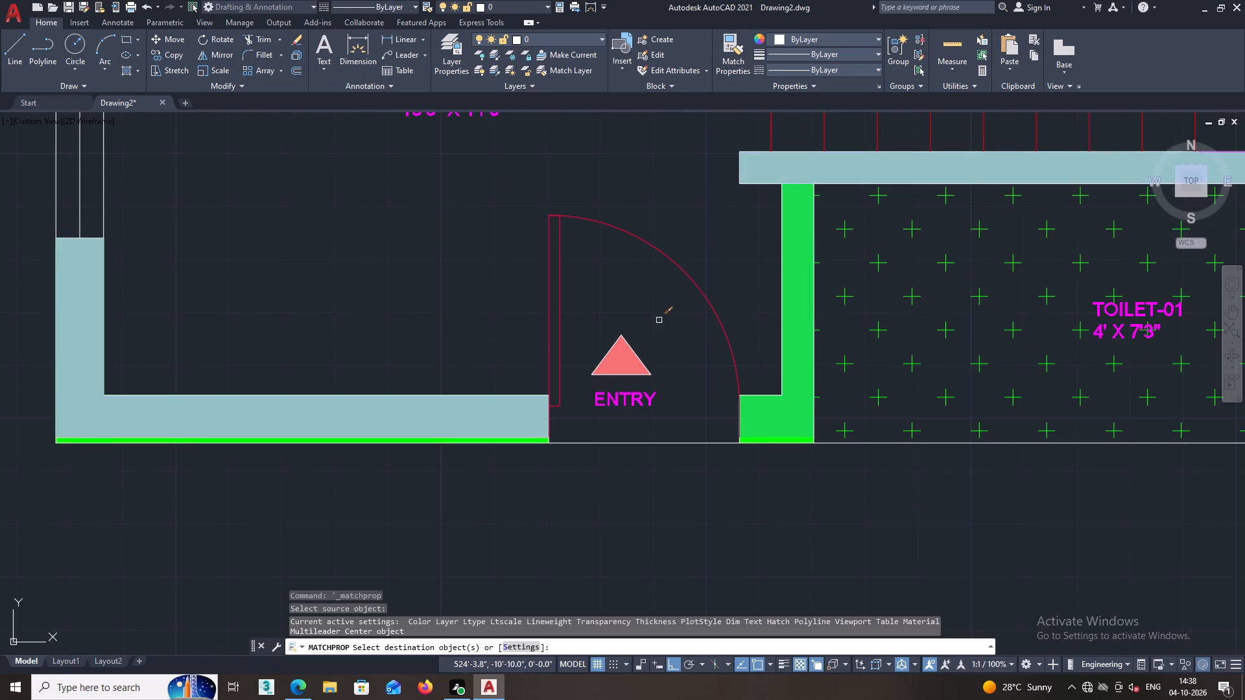
left_click(805, 332)
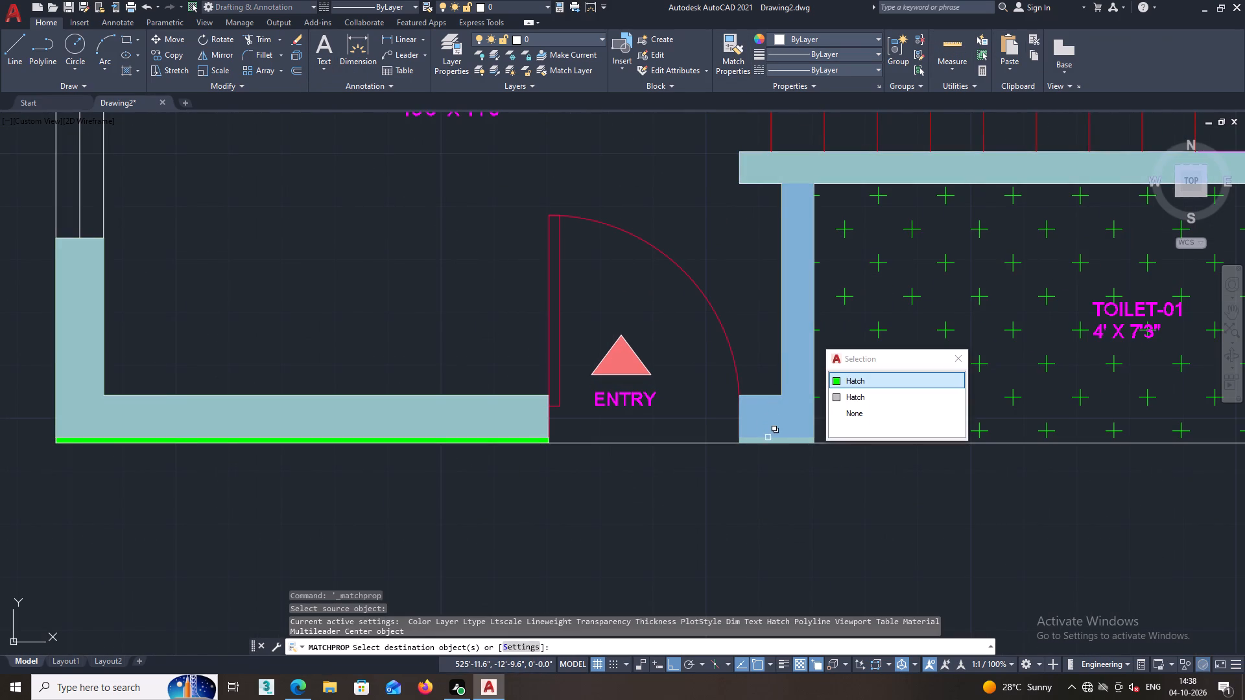
scroll(787, 435, "up", 4)
left_click(771, 458)
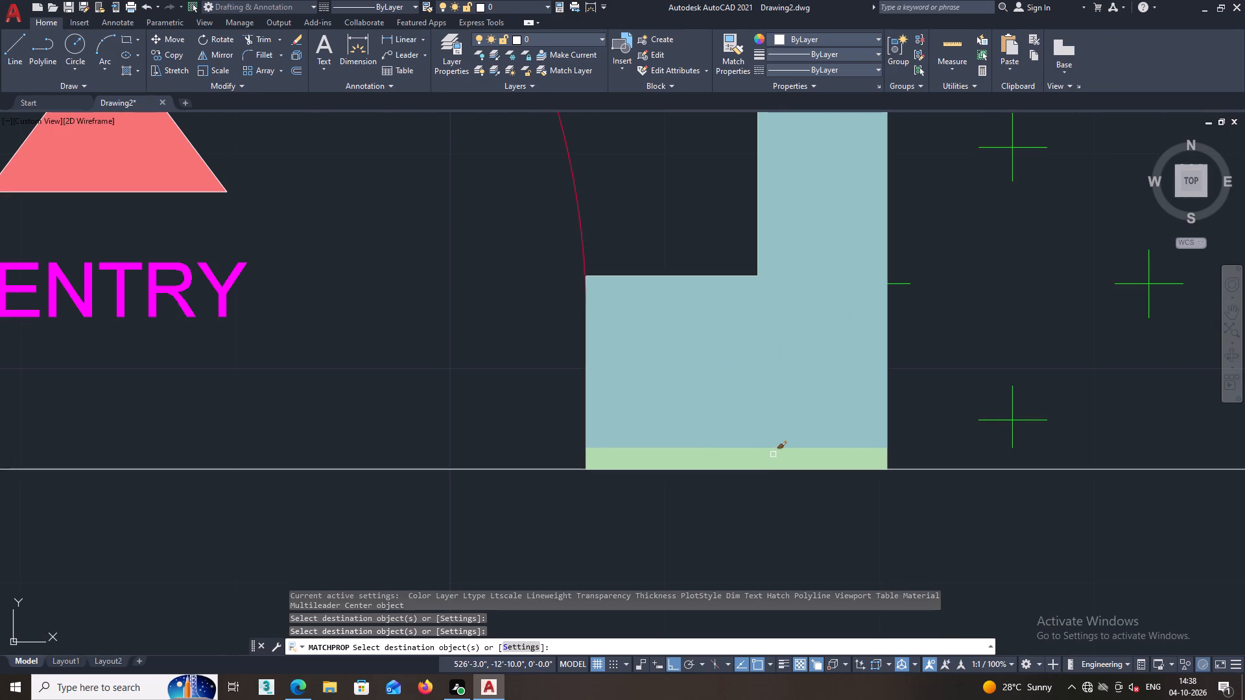
left_click(773, 454)
left_click(774, 450)
middle_click_drag(777, 450, 970, 399)
scroll(908, 396, "down", 3)
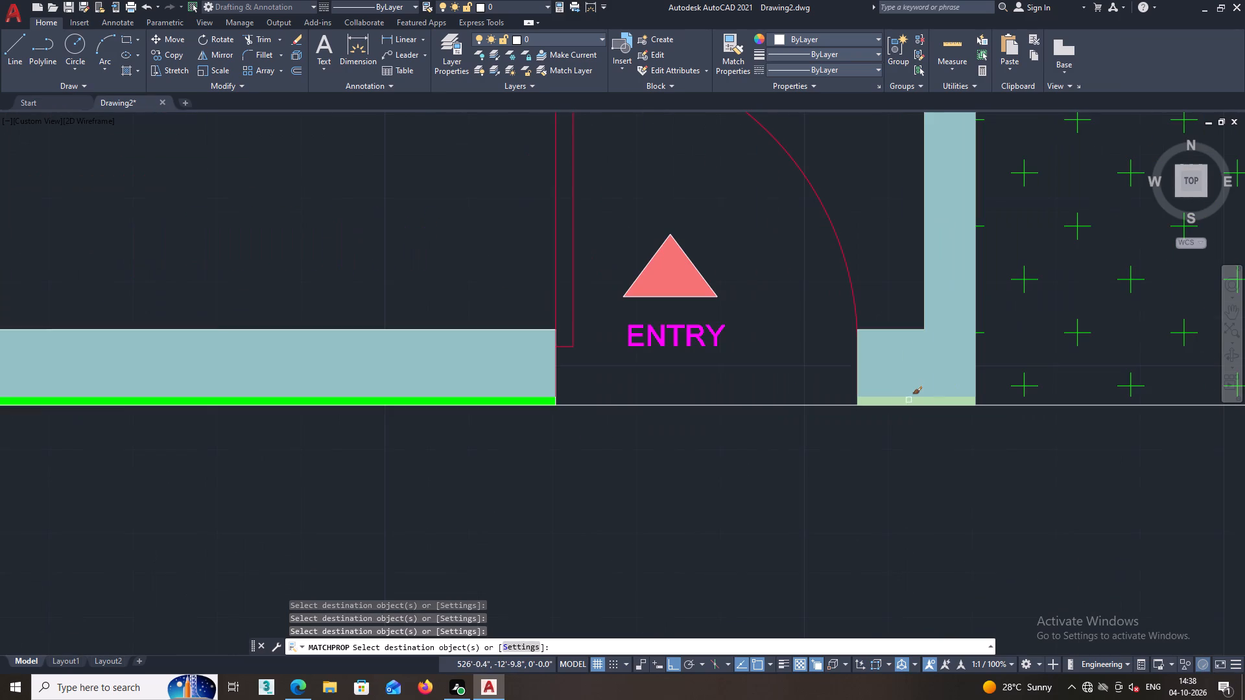
left_click(549, 401)
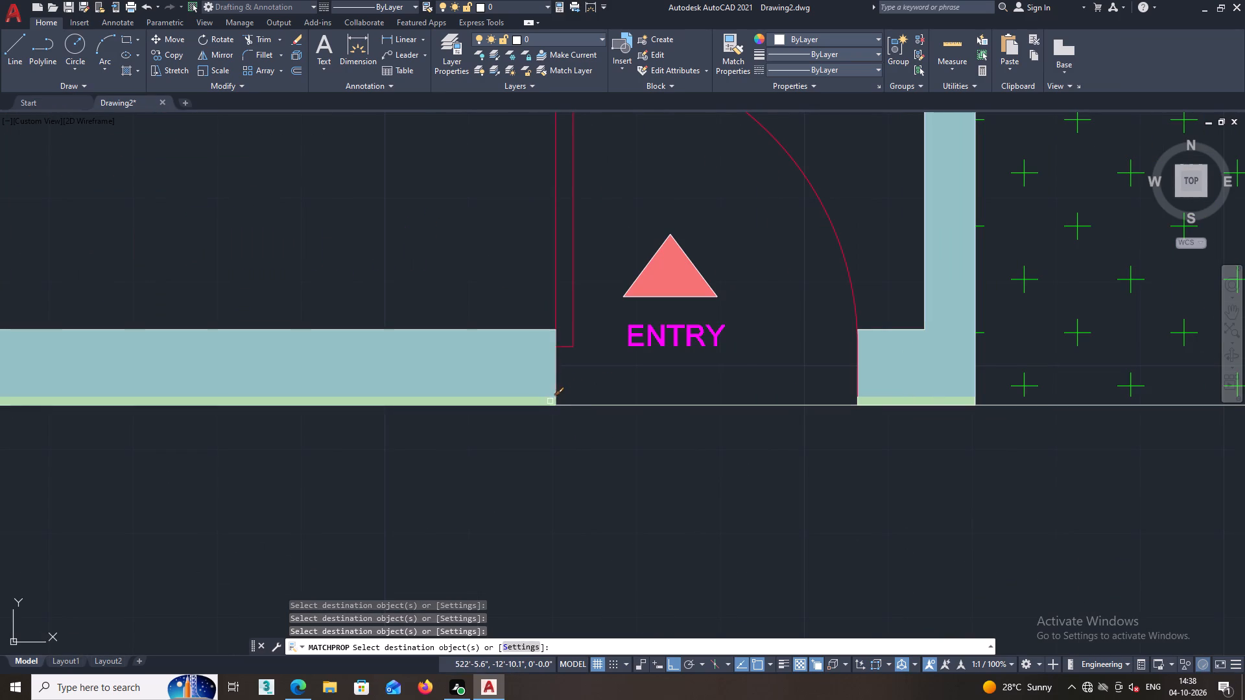
Finish matching the hatch properties and review the second floor plan's overall layout alongside the first plan.
key("space")
scroll(850, 424, "down", 5)
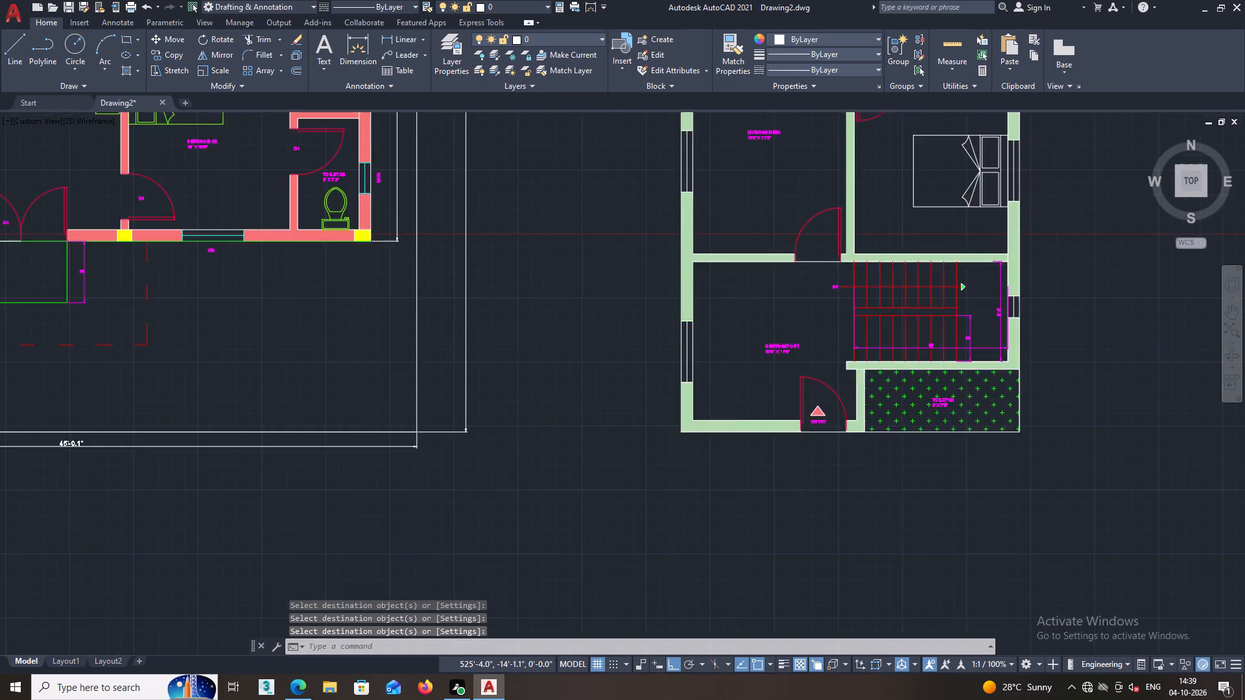
middle_click_drag(838, 453, 720, 450)
scroll(665, 436, "up", 2)
scroll(715, 443, "down", 3)
middle_click_drag(795, 428, 711, 445)
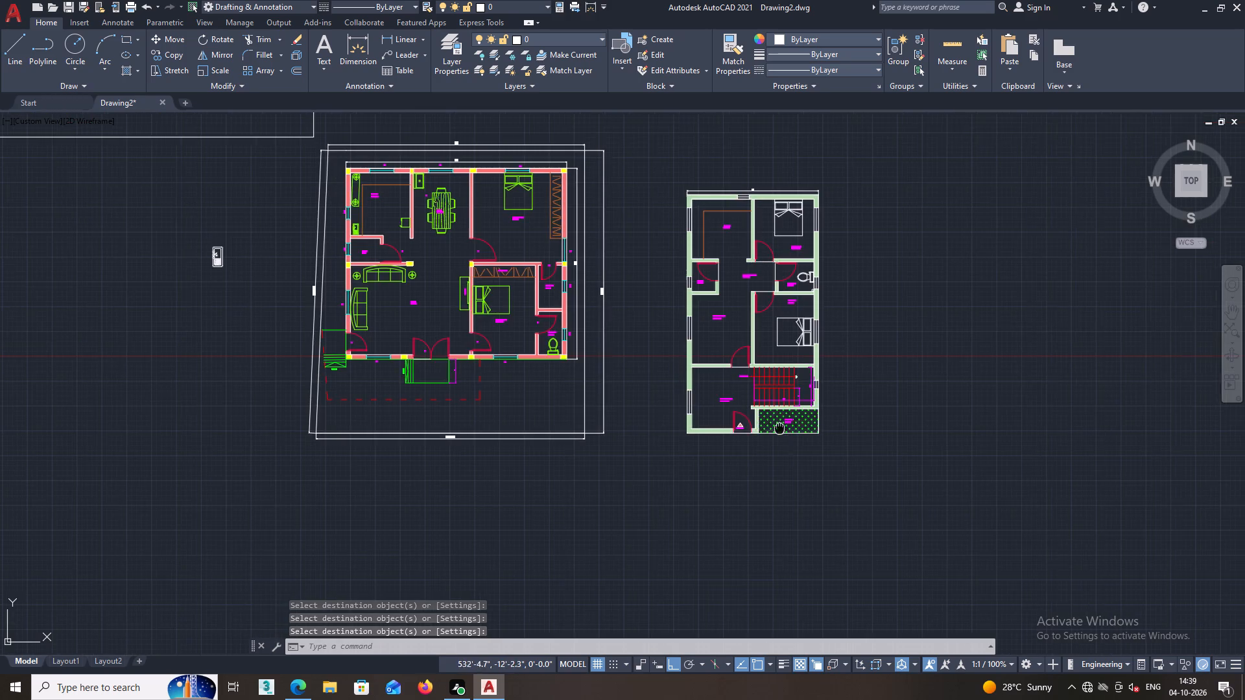
middle_click_drag(711, 445, 687, 450)
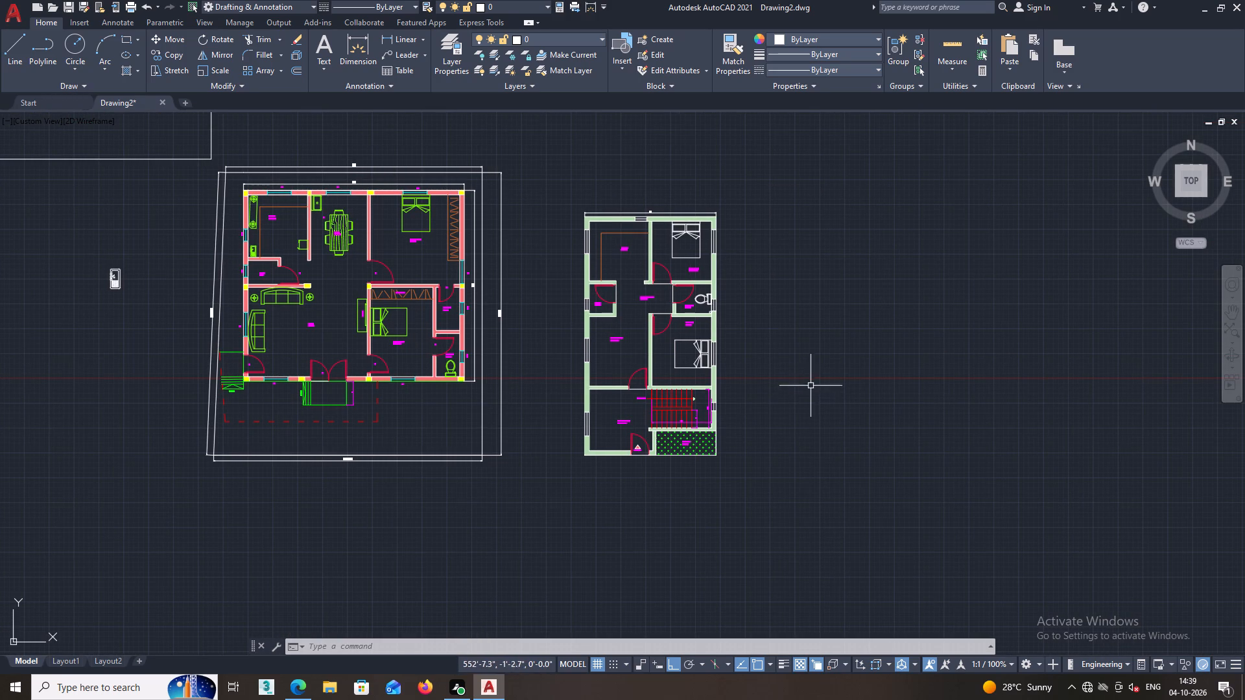
middle_click_drag(805, 382, 803, 408)
middle_click_drag(770, 385, 789, 408)
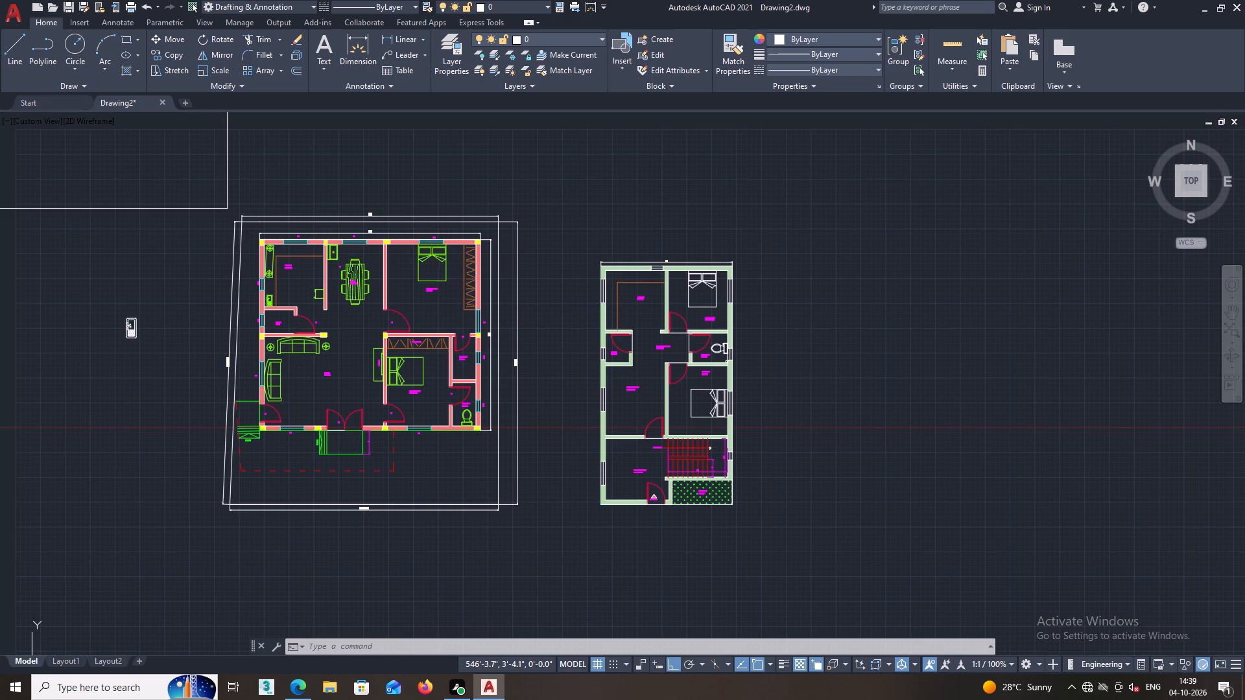
middle_click_drag(789, 408, 807, 442)
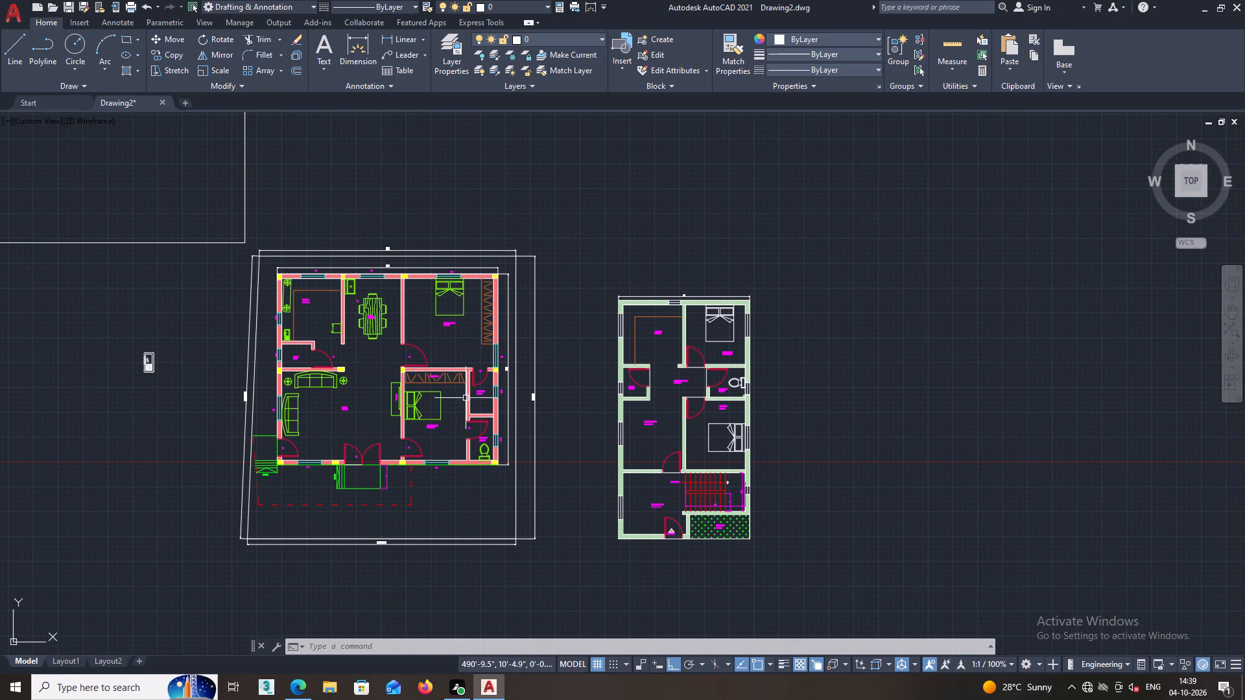
middle_click_drag(134, 359, 233, 340)
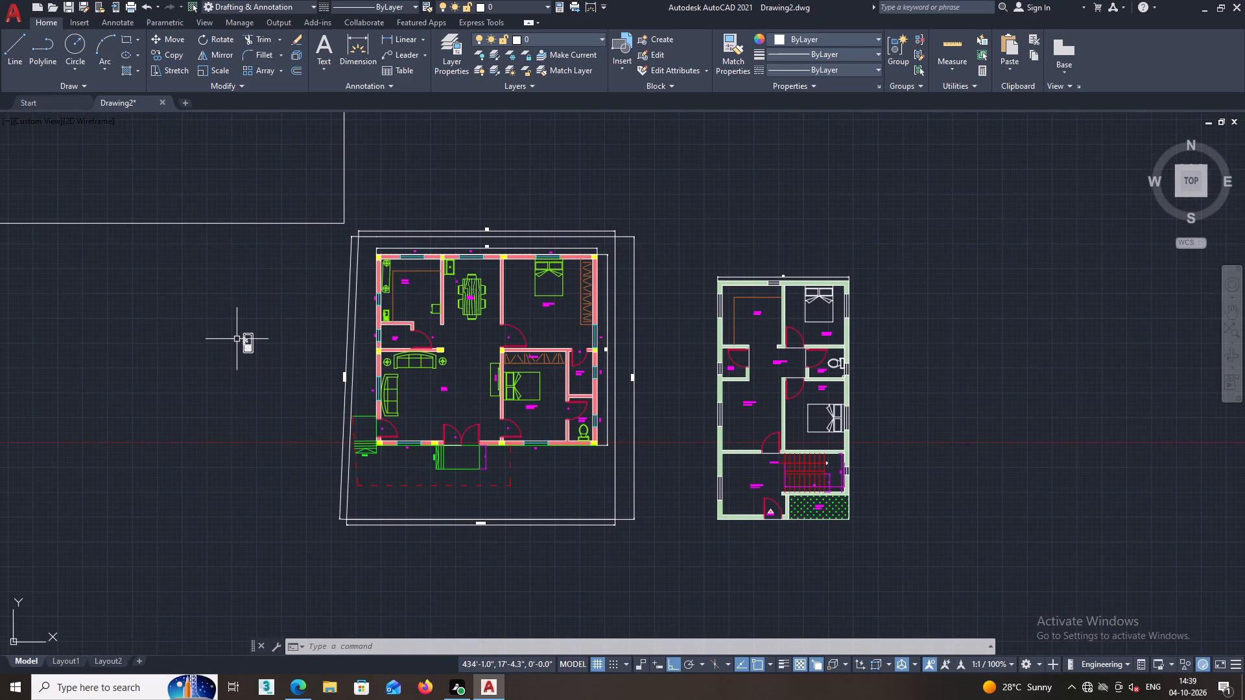
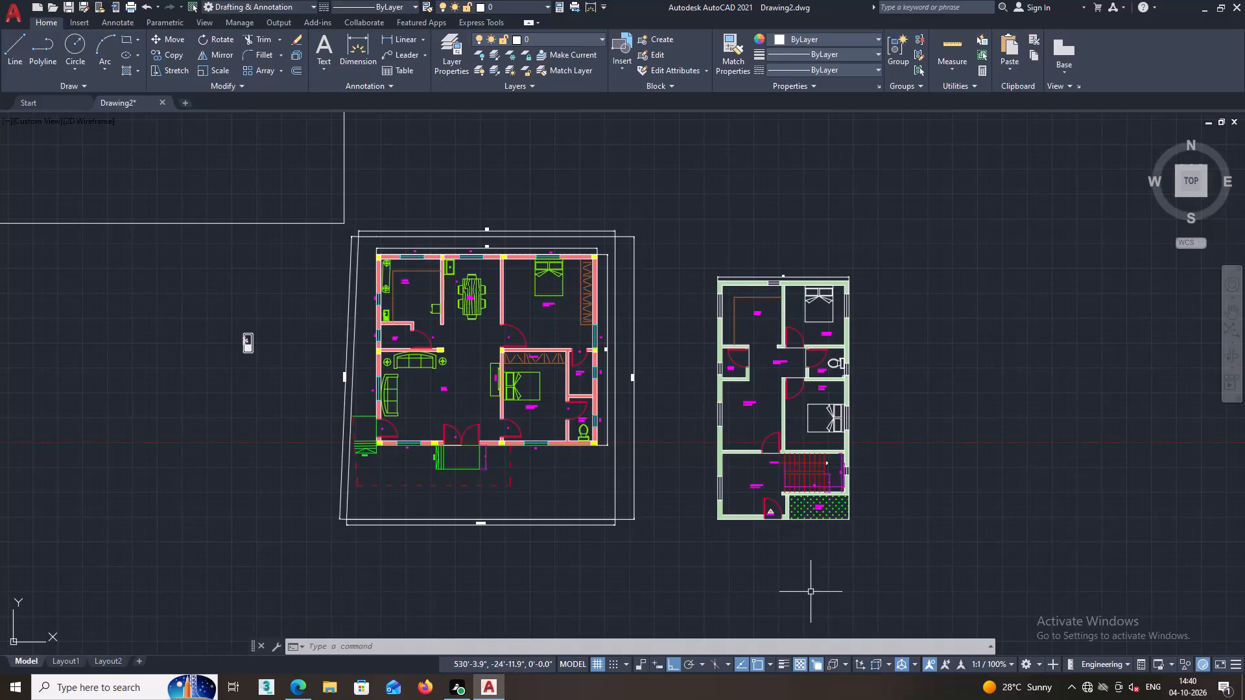
Move the loose sink block from west of the first plan onto the west counter of the second plan's kitchen.
scroll(453, 397, "down", 2)
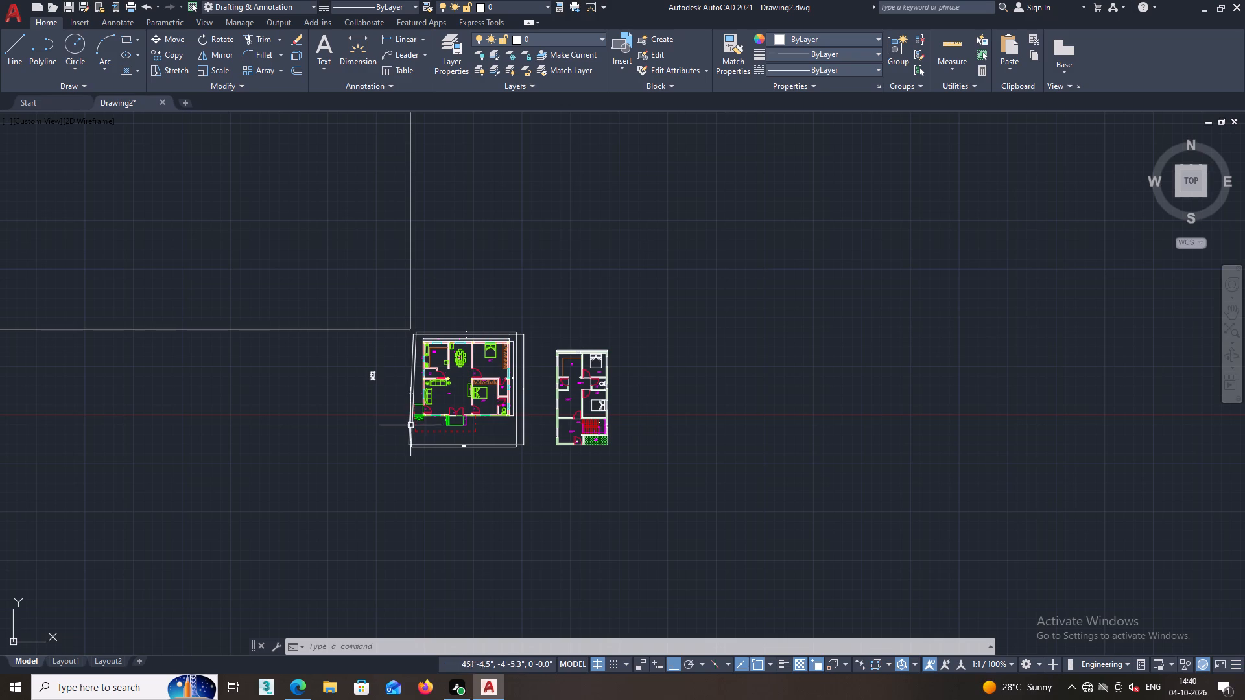
scroll(338, 353, "up", 2)
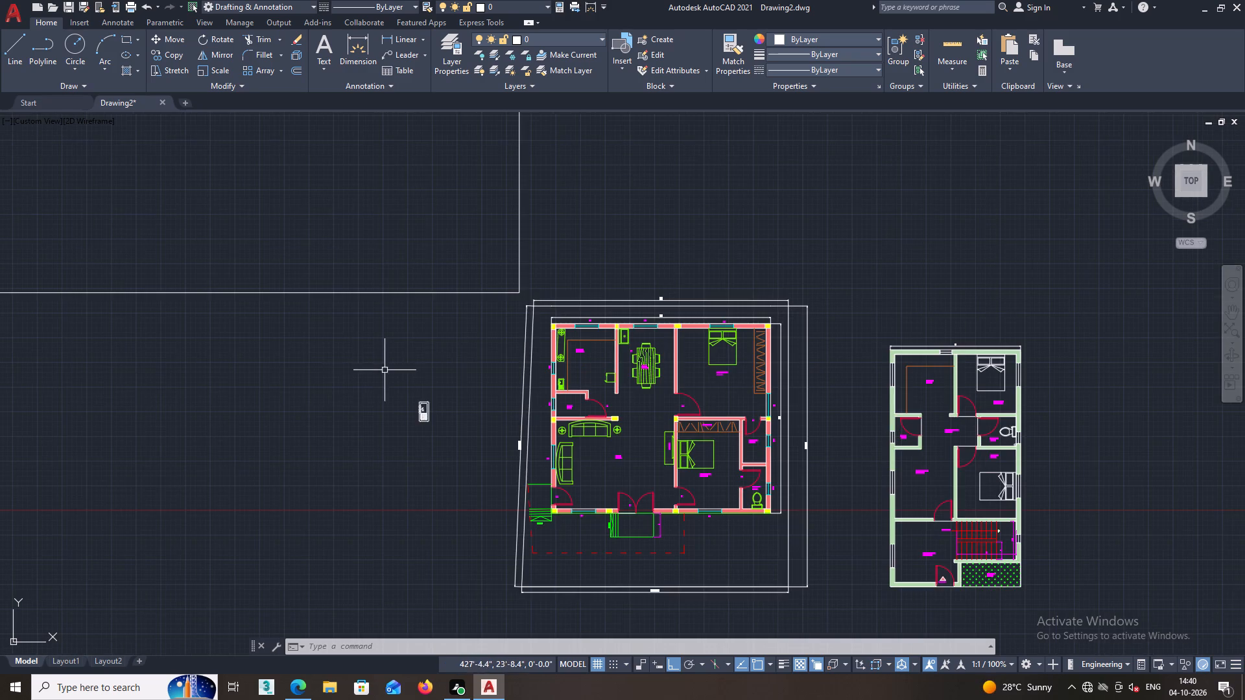
middle_click_drag(392, 369, 373, 312)
middle_click_drag(443, 367, 354, 441)
scroll(356, 424, "up", 1)
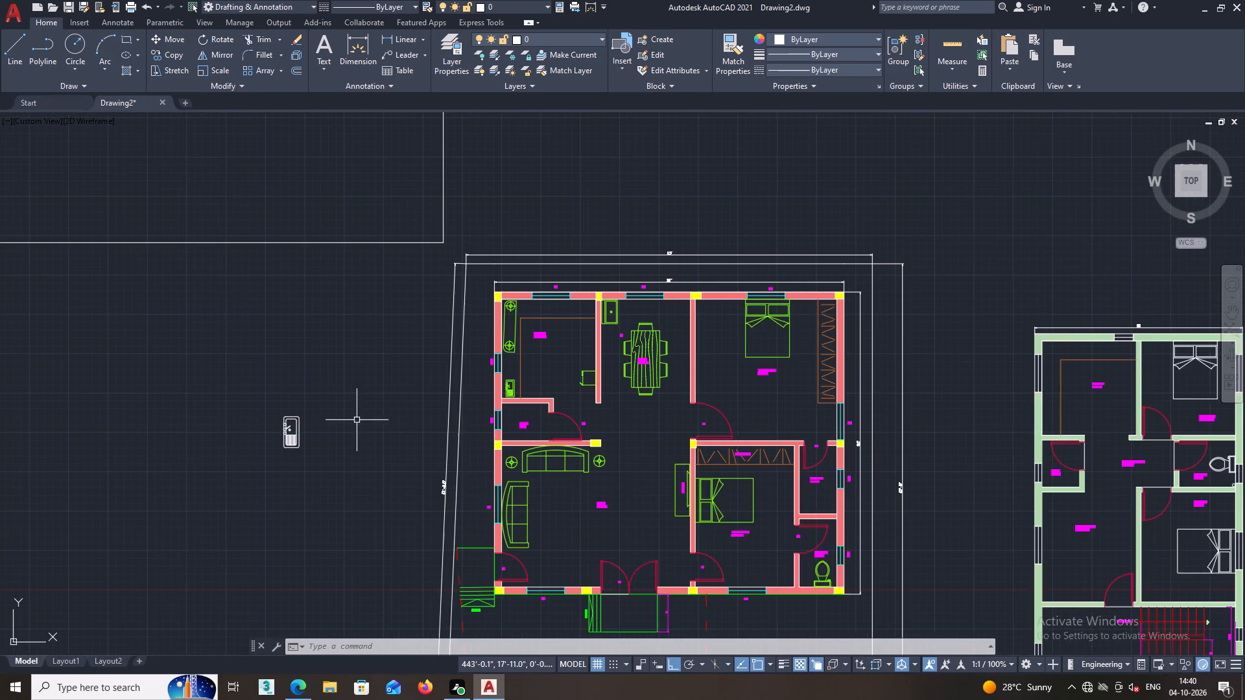
middle_click_drag(290, 421, 339, 407)
left_click(346, 449)
left_click(335, 395)
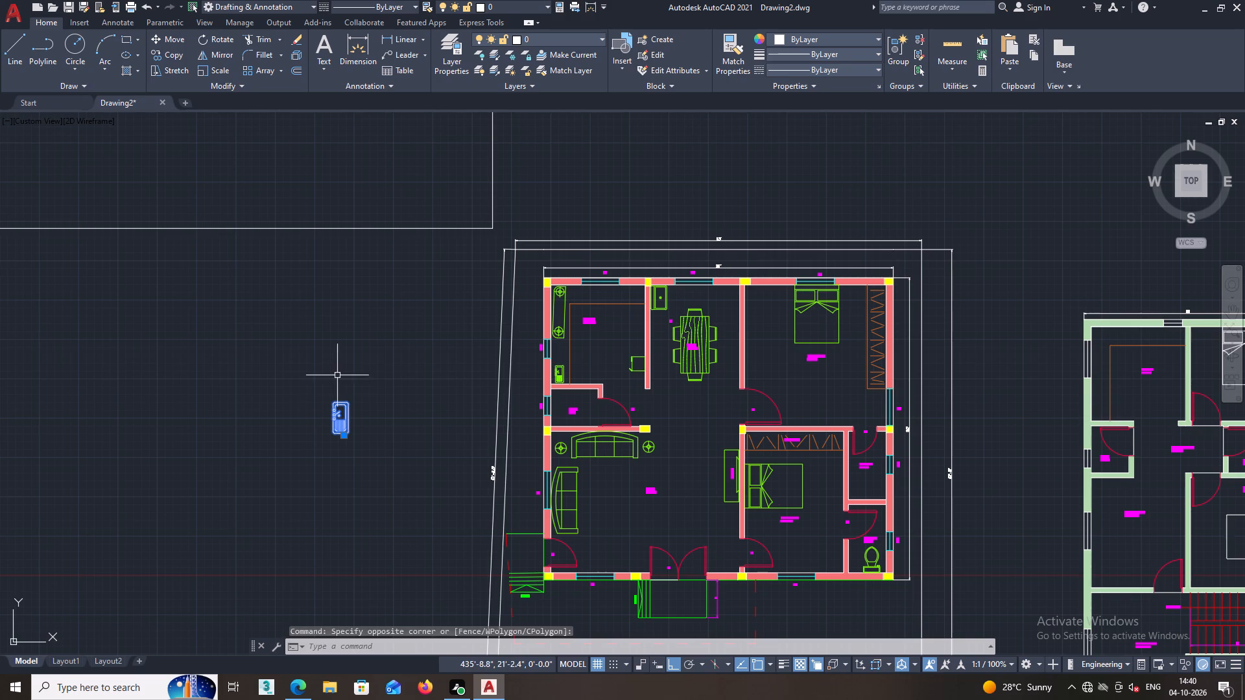
right_click(346, 406)
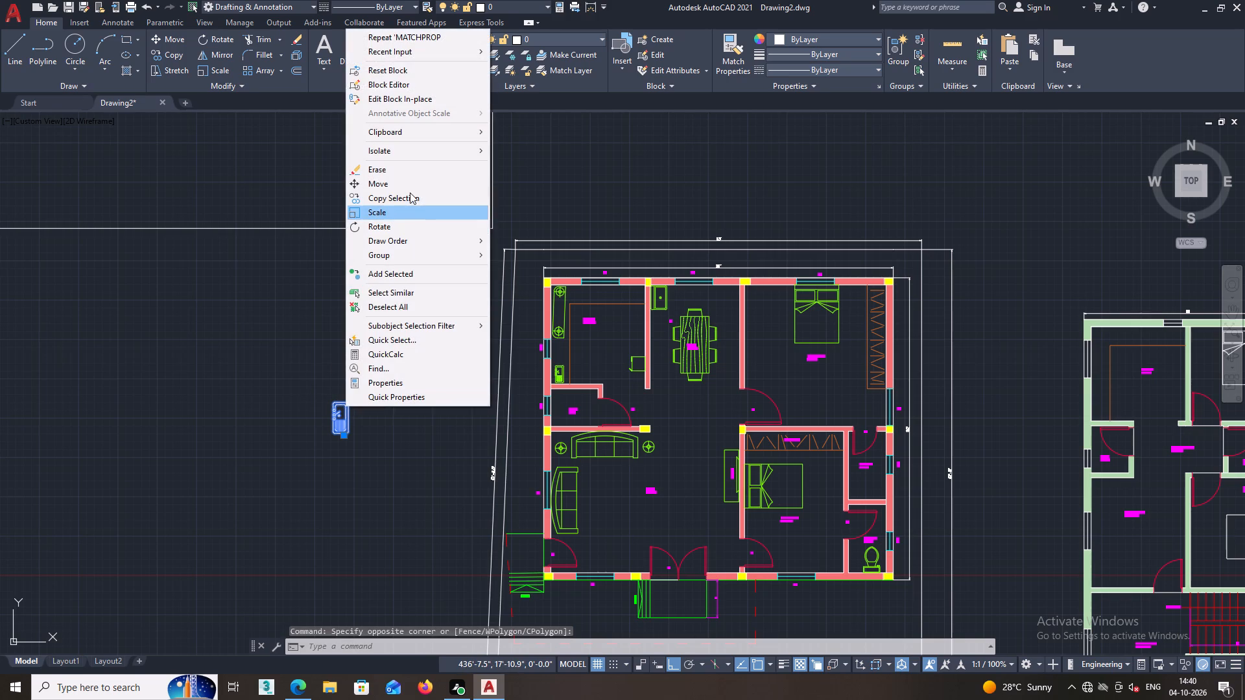
left_click(409, 191)
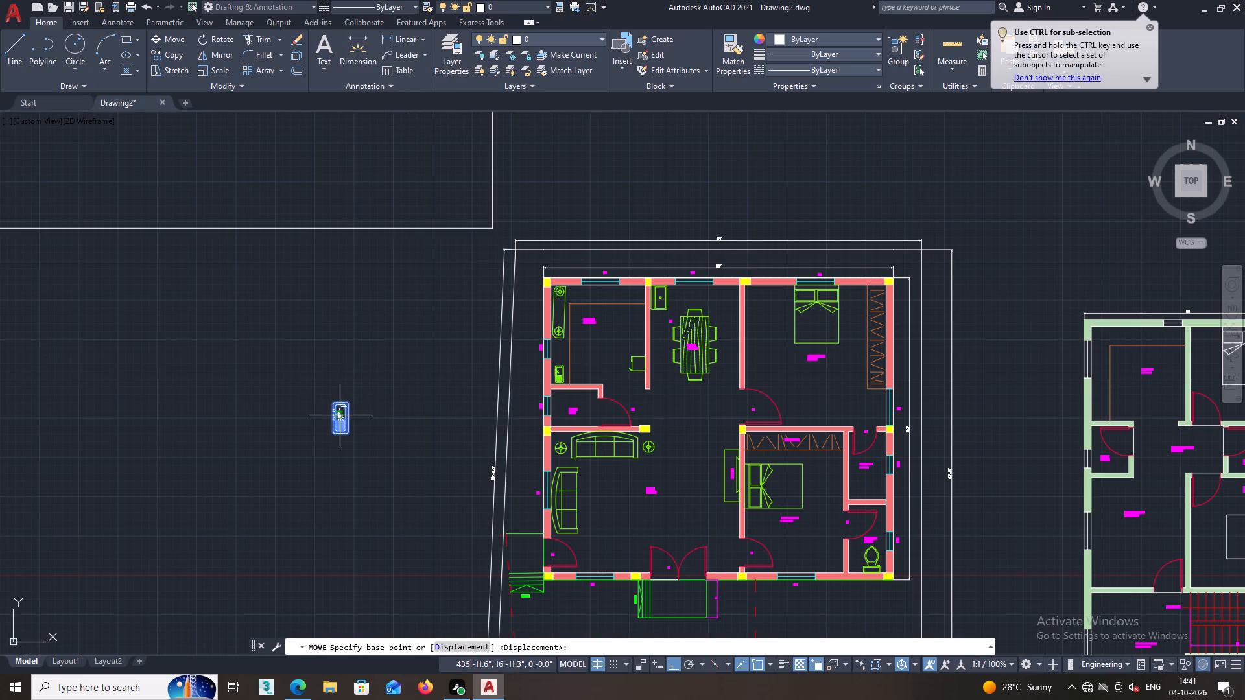
left_click(339, 417)
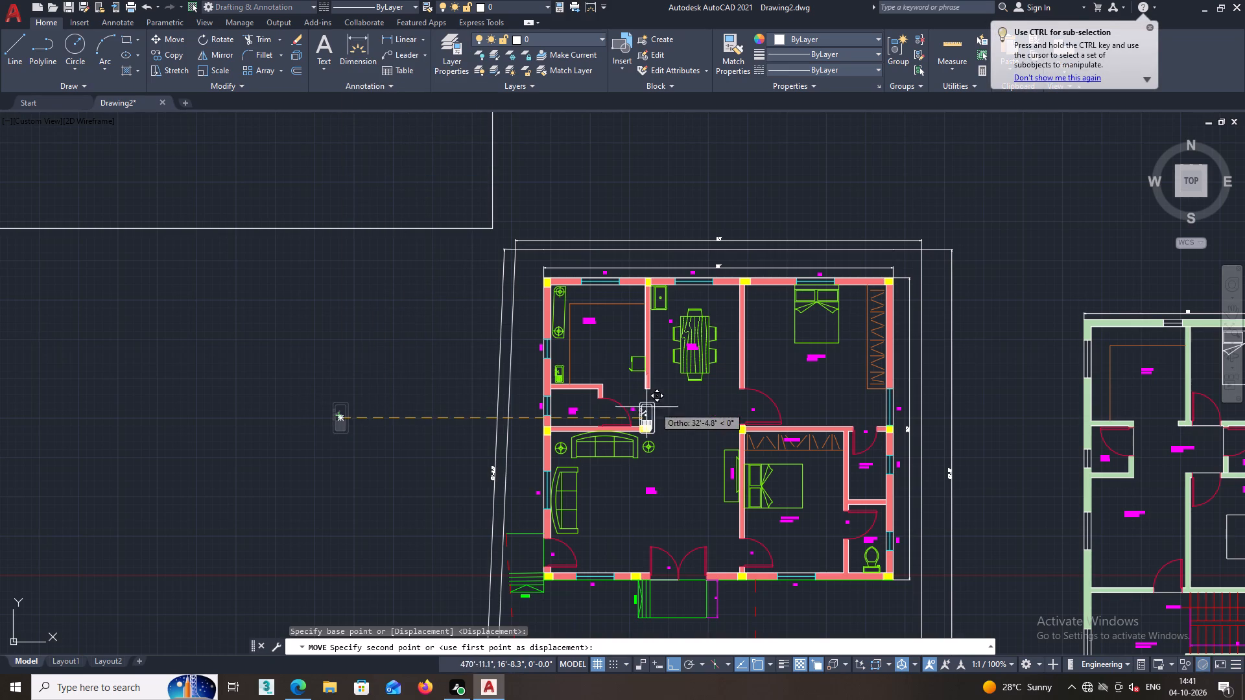
middle_click_drag(771, 366, 693, 364)
key("F8")
scroll(772, 378, "down", 1)
middle_click_drag(766, 373, 357, 307)
scroll(519, 315, "up", 3)
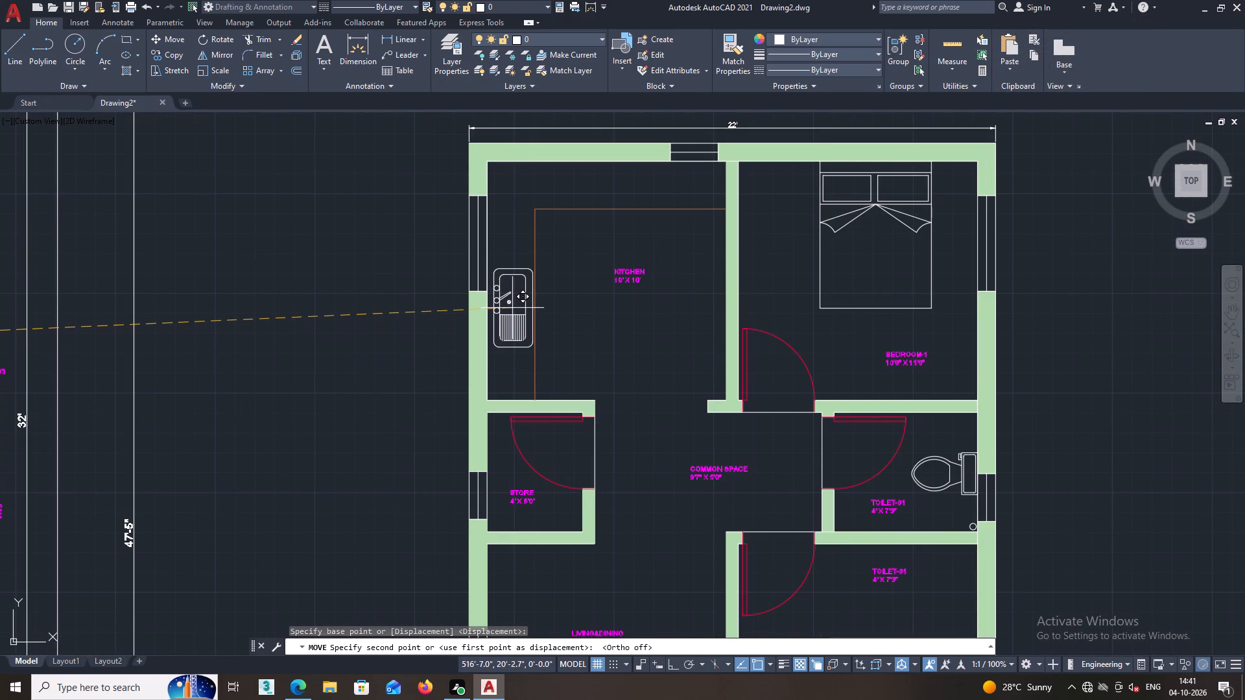
left_click(510, 310)
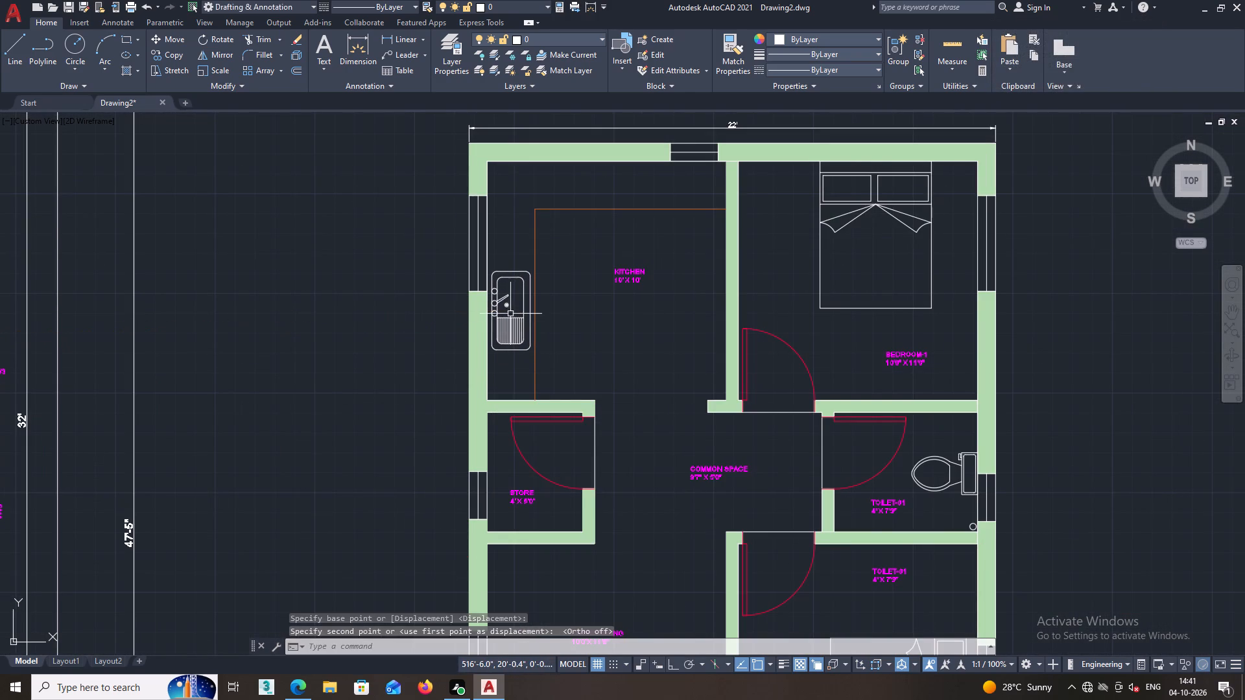
key("space")
scroll(528, 412, "down", 2)
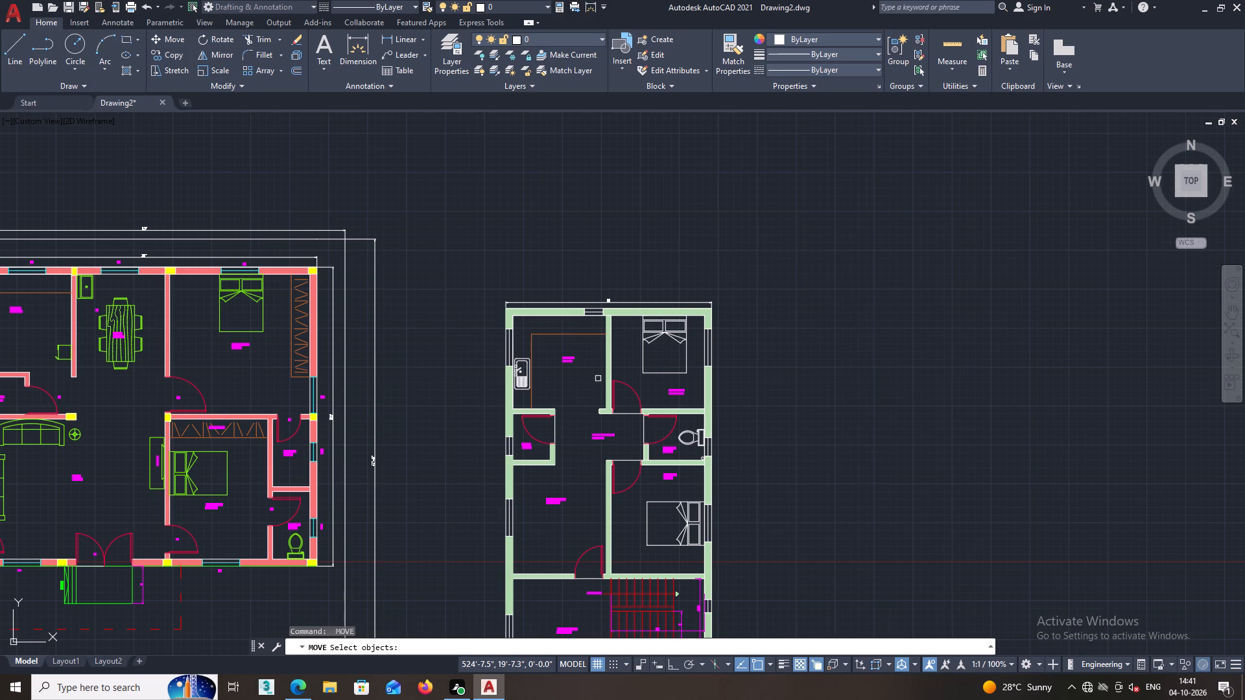
scroll(604, 364, "down", 1)
middle_click_drag(572, 404, 586, 389)
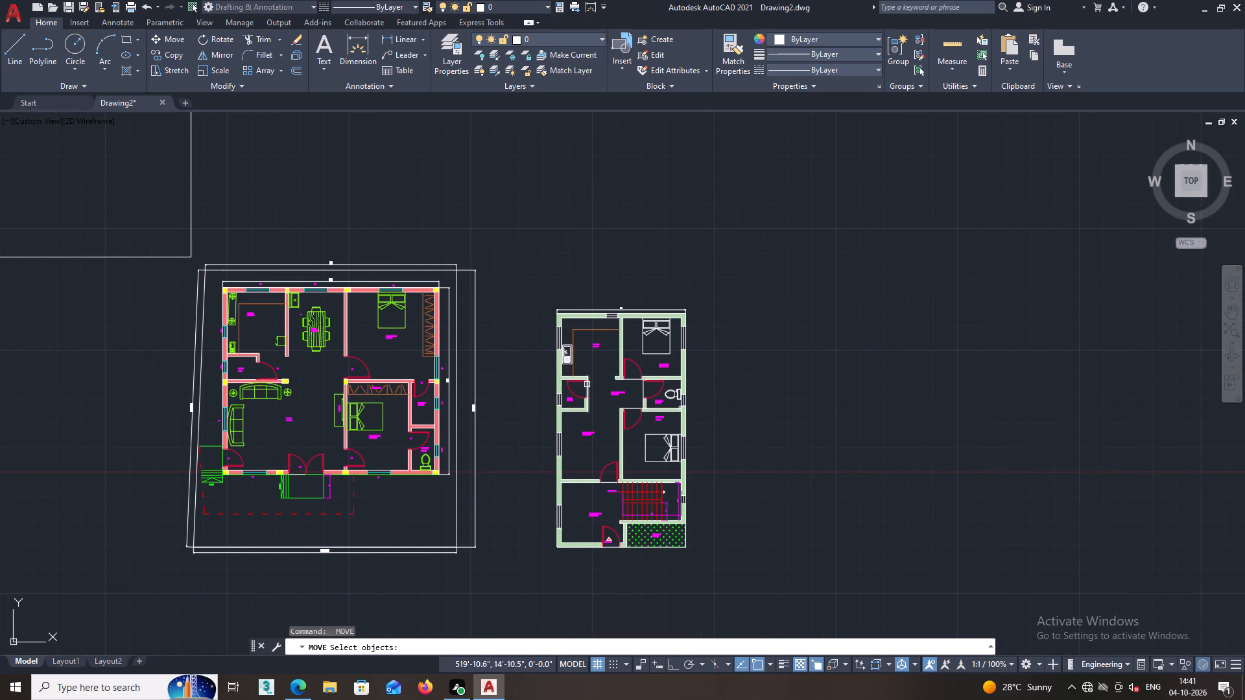
key("space")
Put the sink block in the second plan's kitchen on the furniture layer.
middle_click_drag(563, 372, 562, 407)
scroll(562, 404, "up", 1)
middle_click_drag(538, 382, 580, 351)
middle_click_drag(132, 372, 178, 356)
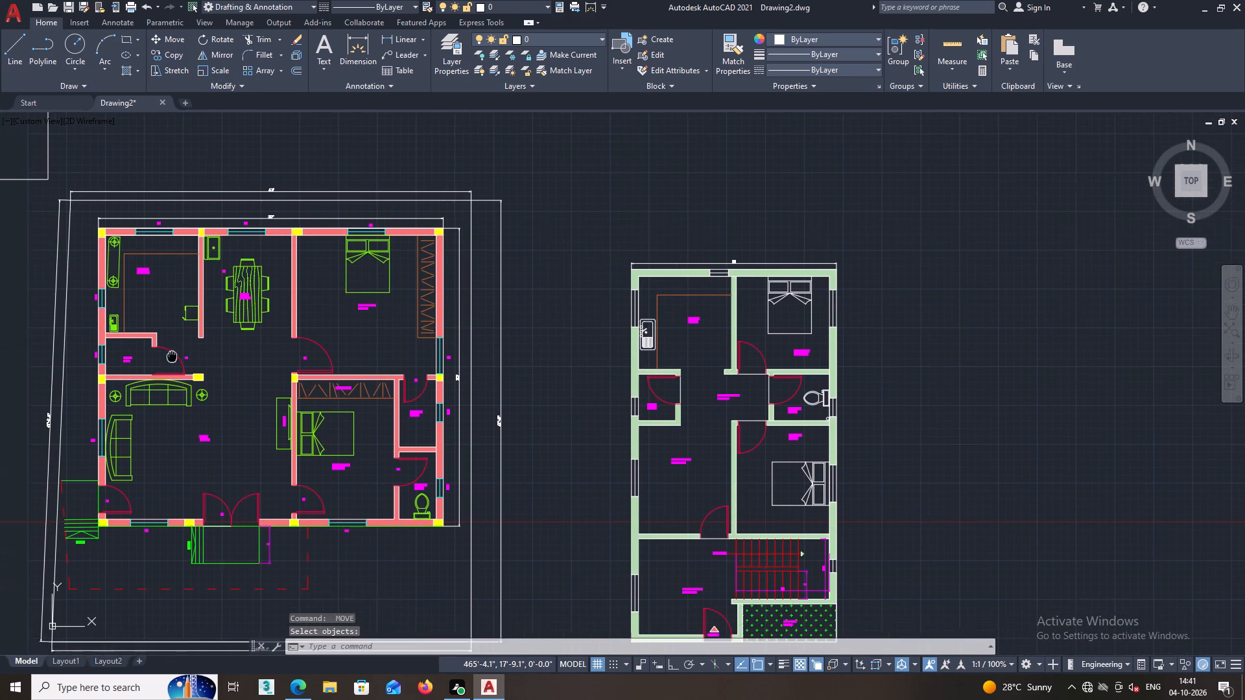
scroll(621, 365, "up", 2)
scroll(674, 341, "up", 1)
middle_click_drag(688, 358, 637, 398)
left_click(664, 364)
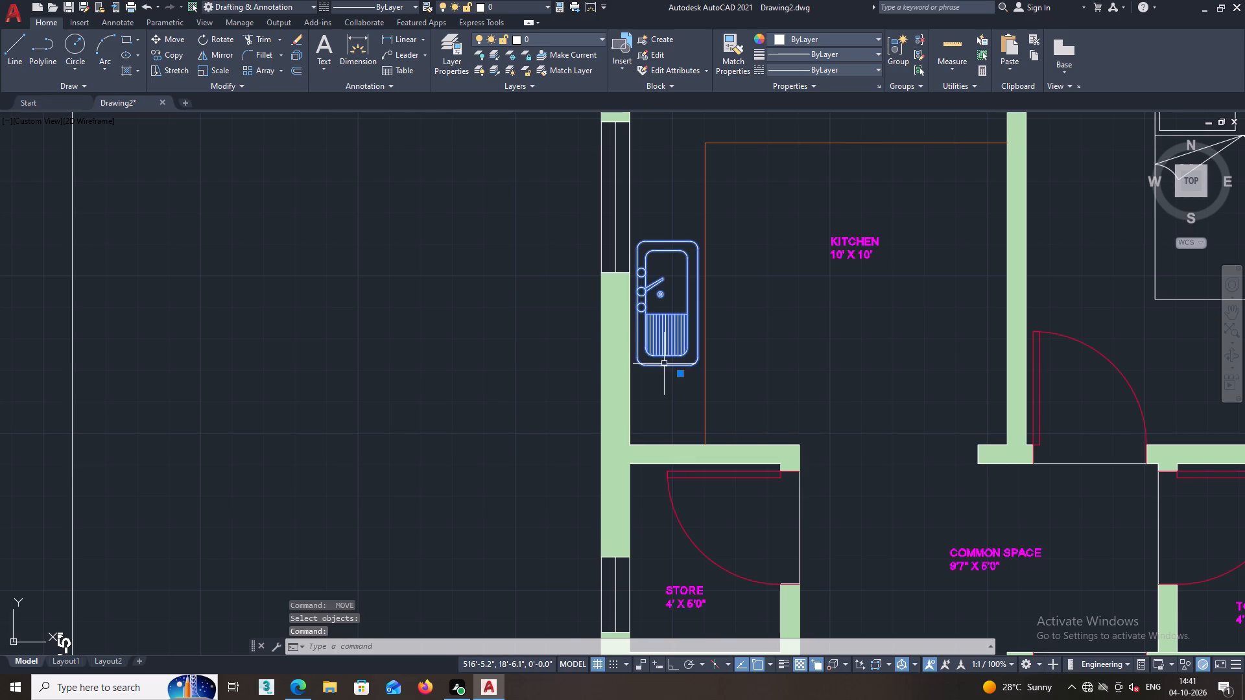
left_click(523, 36)
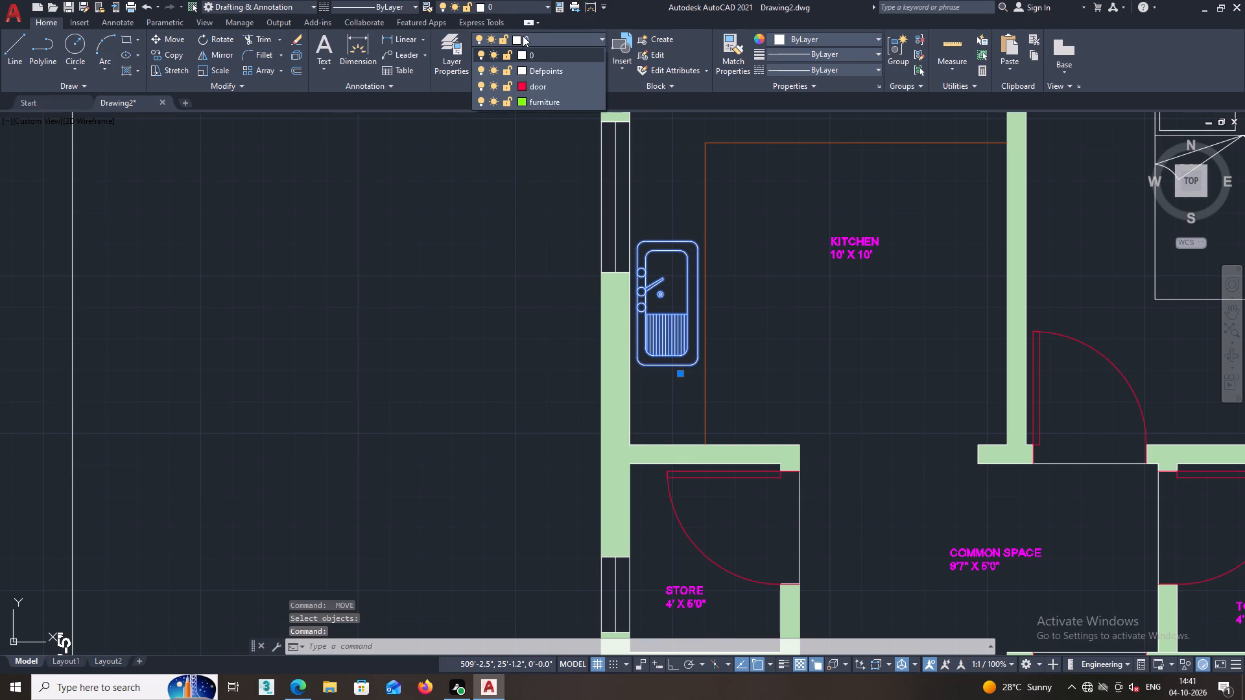
left_click(540, 97)
key("Escape")
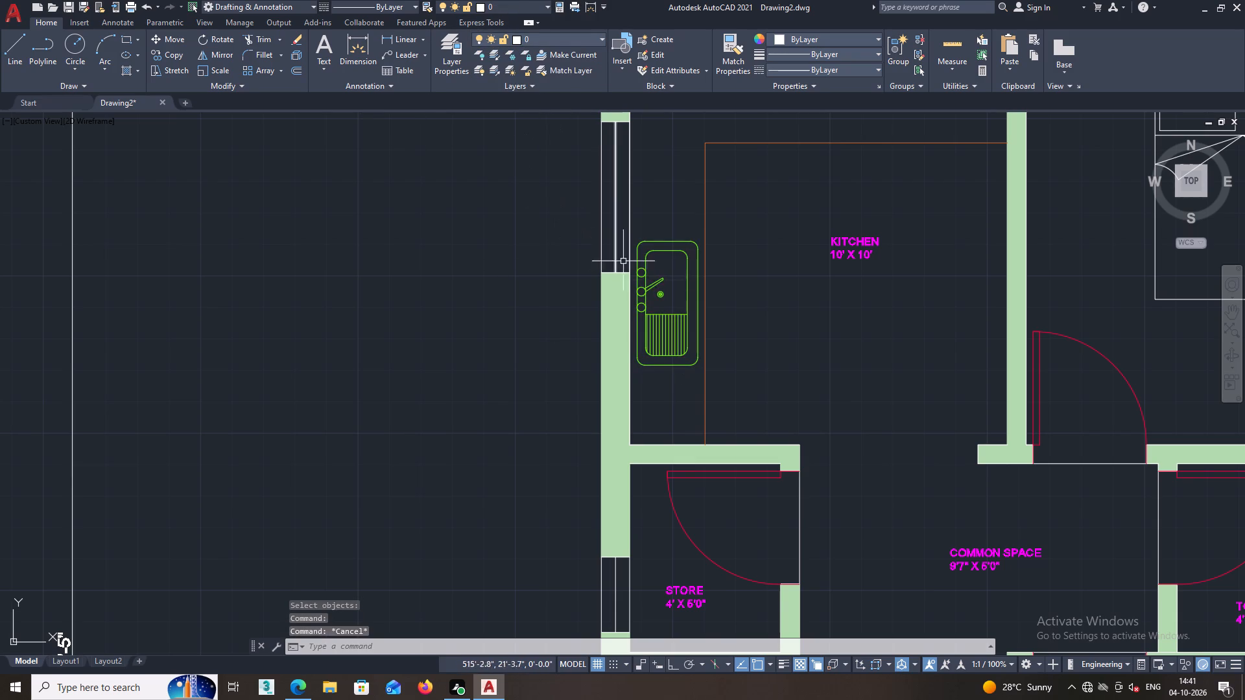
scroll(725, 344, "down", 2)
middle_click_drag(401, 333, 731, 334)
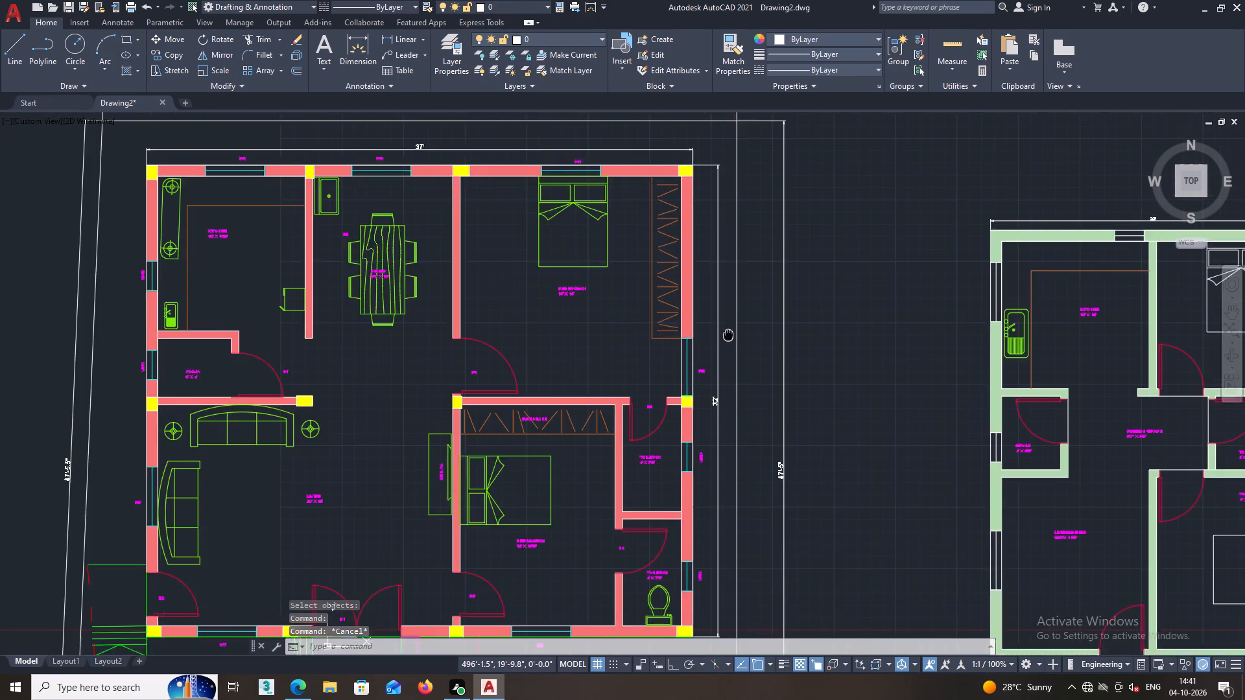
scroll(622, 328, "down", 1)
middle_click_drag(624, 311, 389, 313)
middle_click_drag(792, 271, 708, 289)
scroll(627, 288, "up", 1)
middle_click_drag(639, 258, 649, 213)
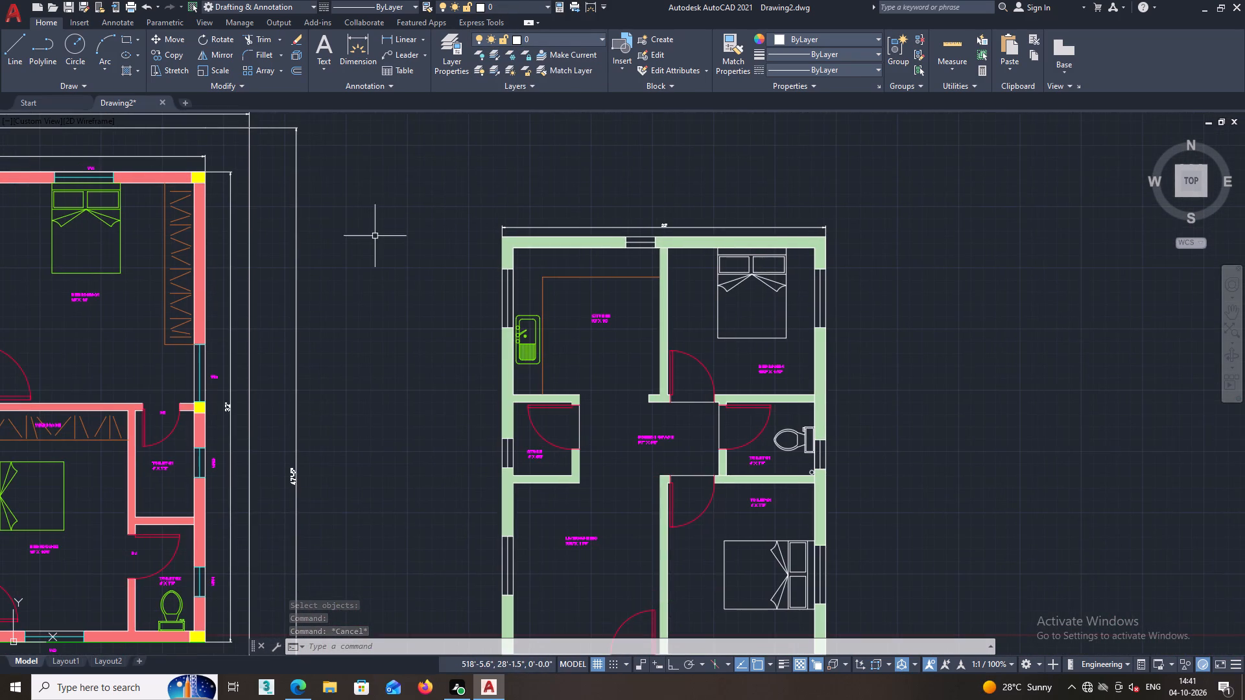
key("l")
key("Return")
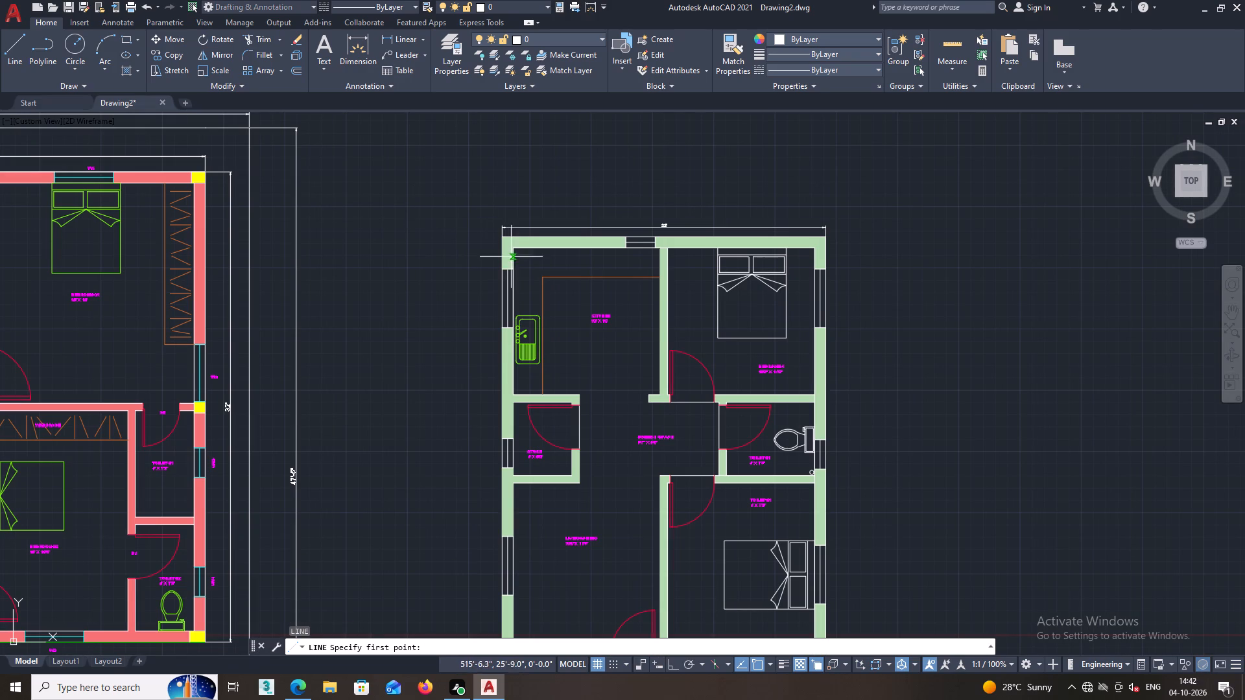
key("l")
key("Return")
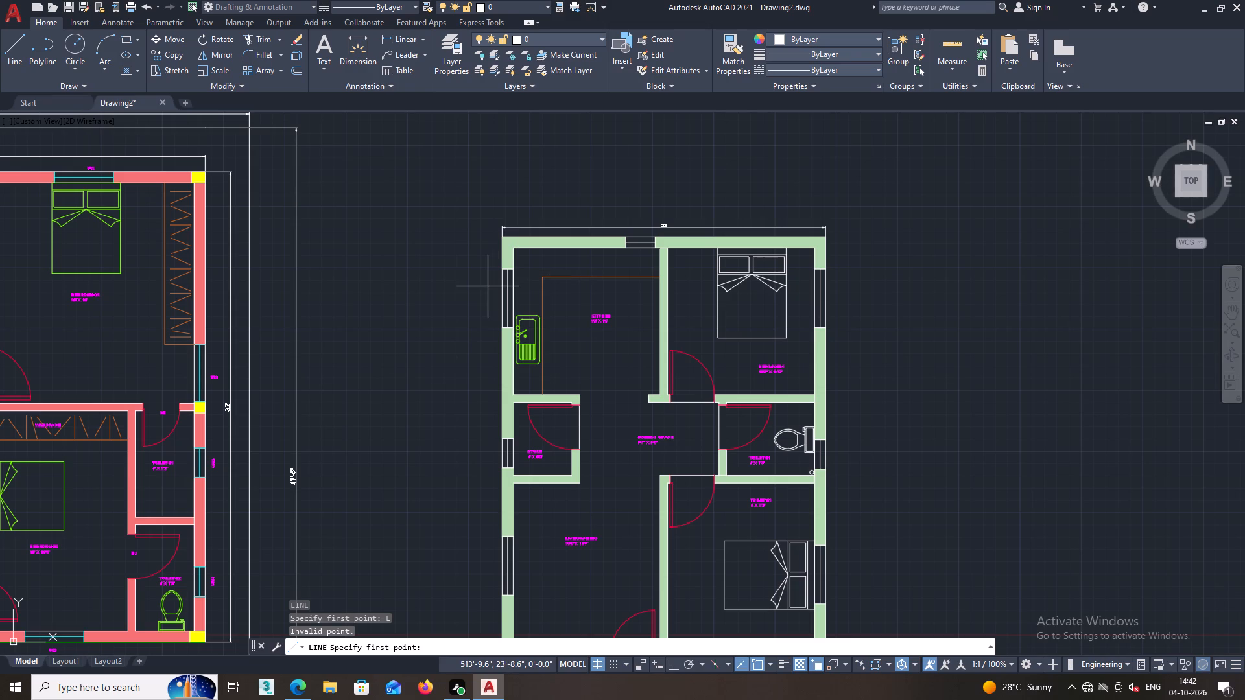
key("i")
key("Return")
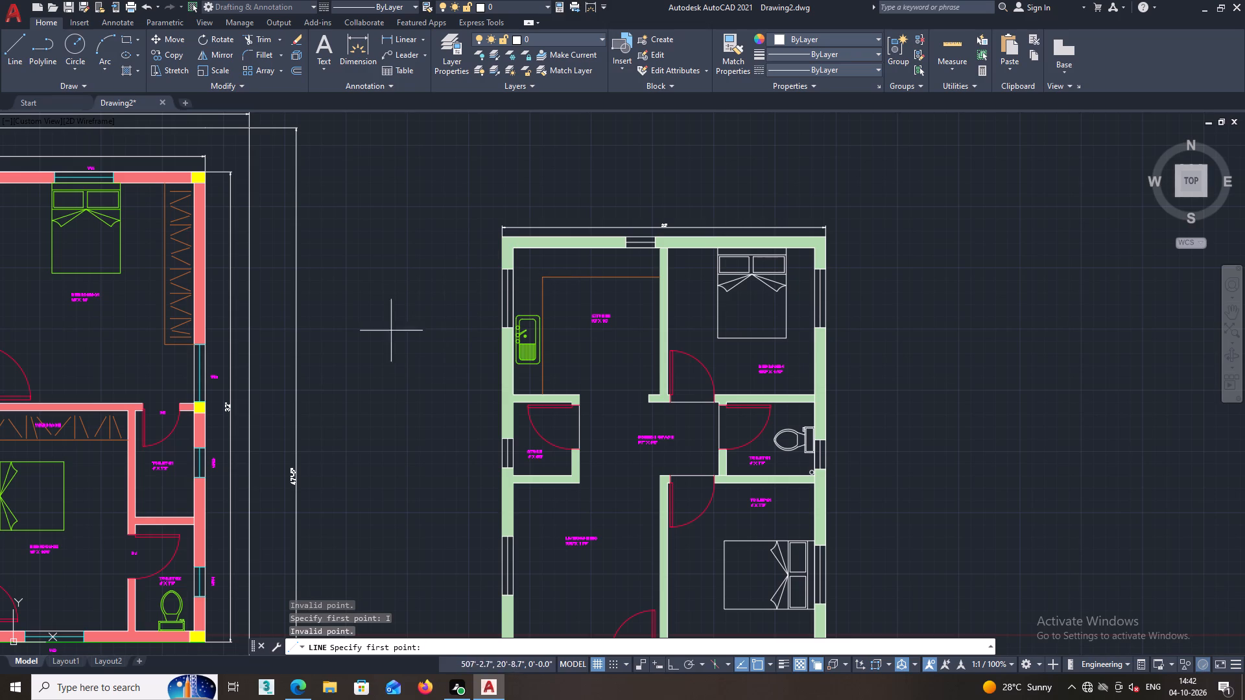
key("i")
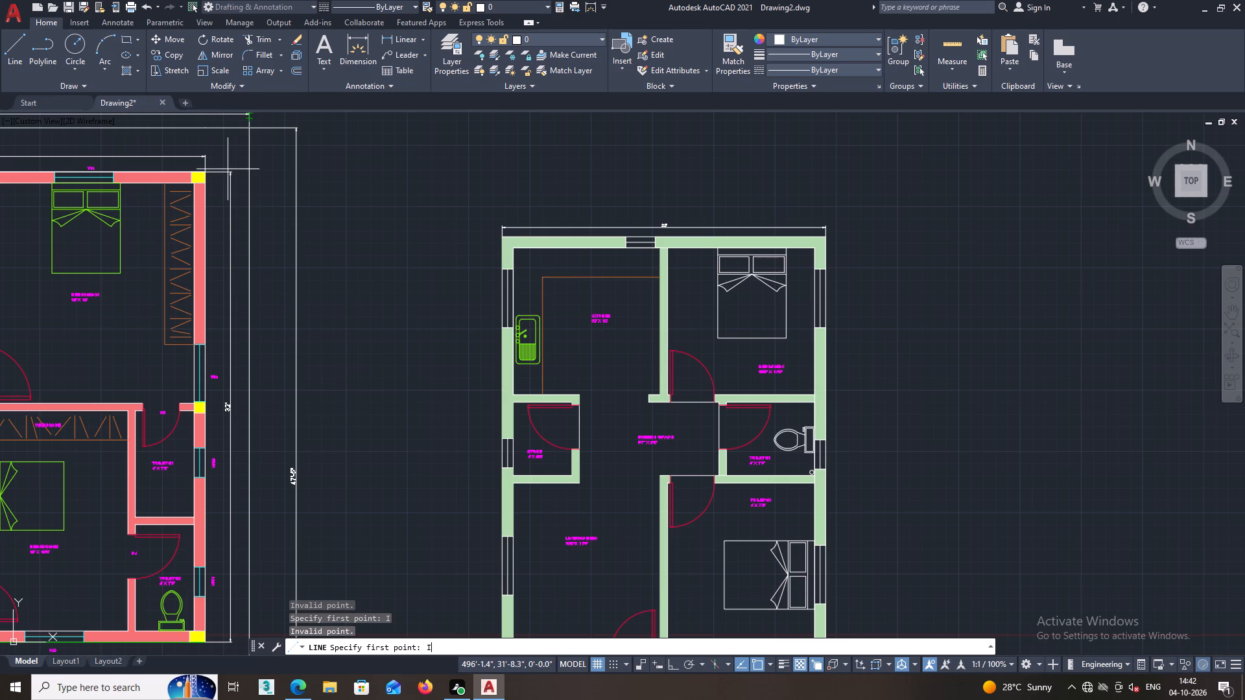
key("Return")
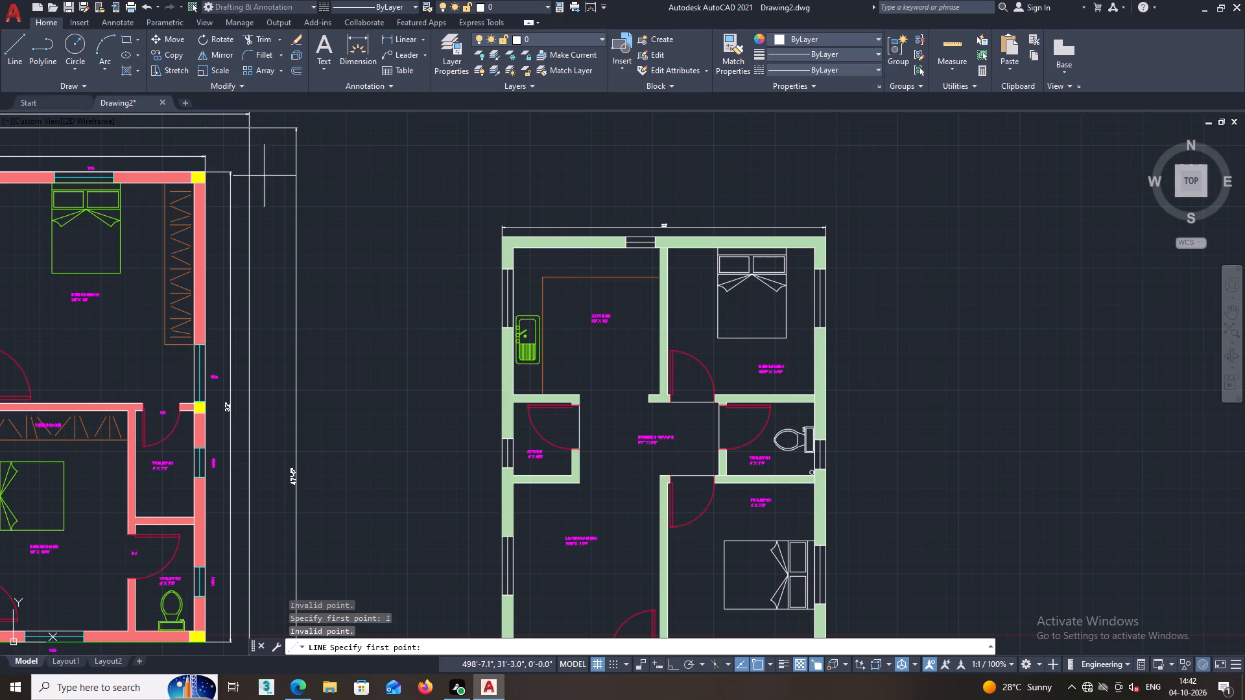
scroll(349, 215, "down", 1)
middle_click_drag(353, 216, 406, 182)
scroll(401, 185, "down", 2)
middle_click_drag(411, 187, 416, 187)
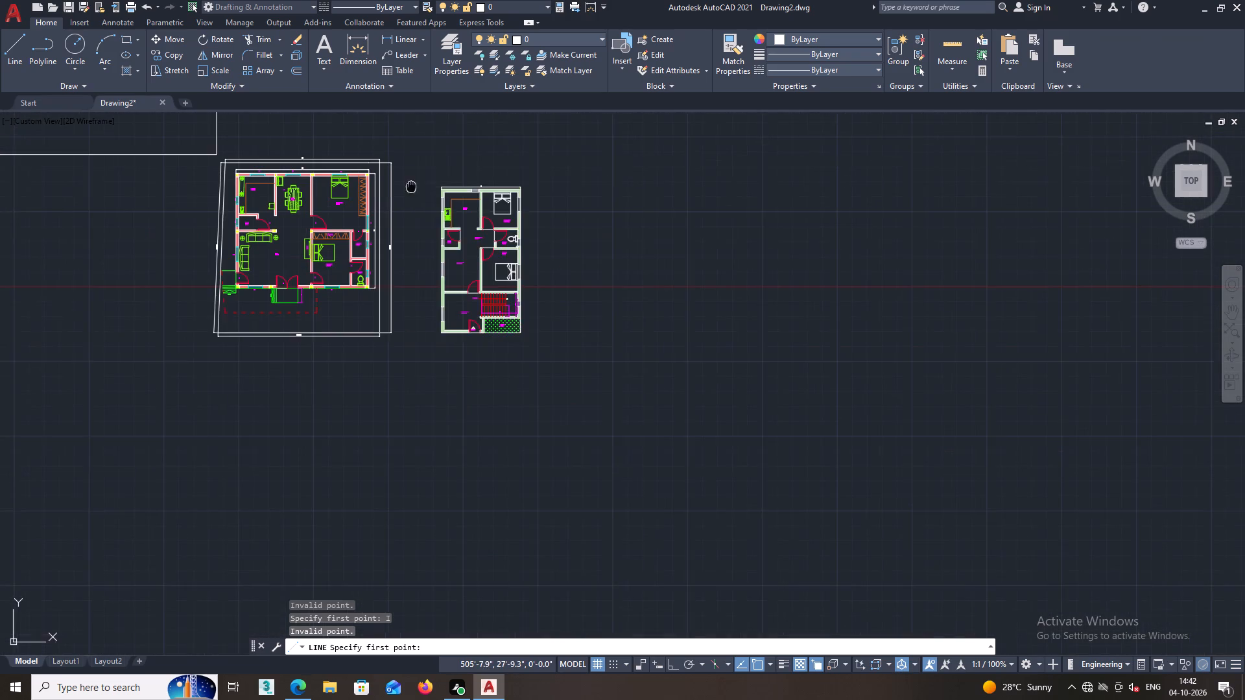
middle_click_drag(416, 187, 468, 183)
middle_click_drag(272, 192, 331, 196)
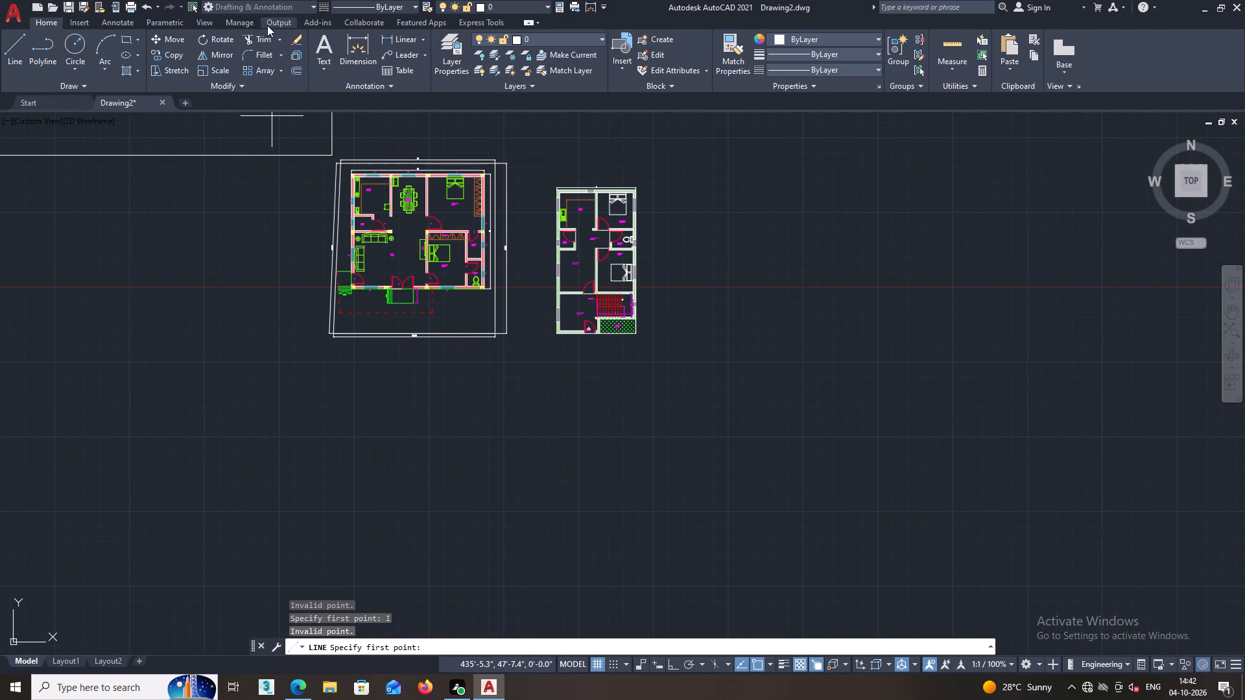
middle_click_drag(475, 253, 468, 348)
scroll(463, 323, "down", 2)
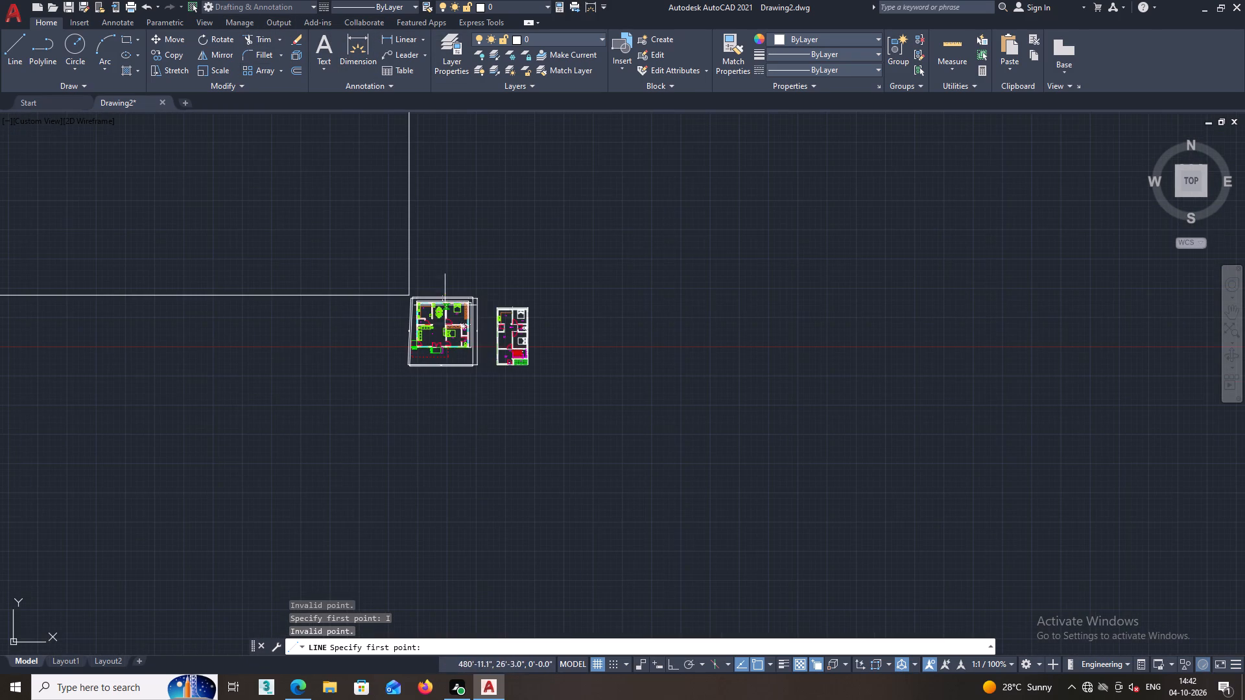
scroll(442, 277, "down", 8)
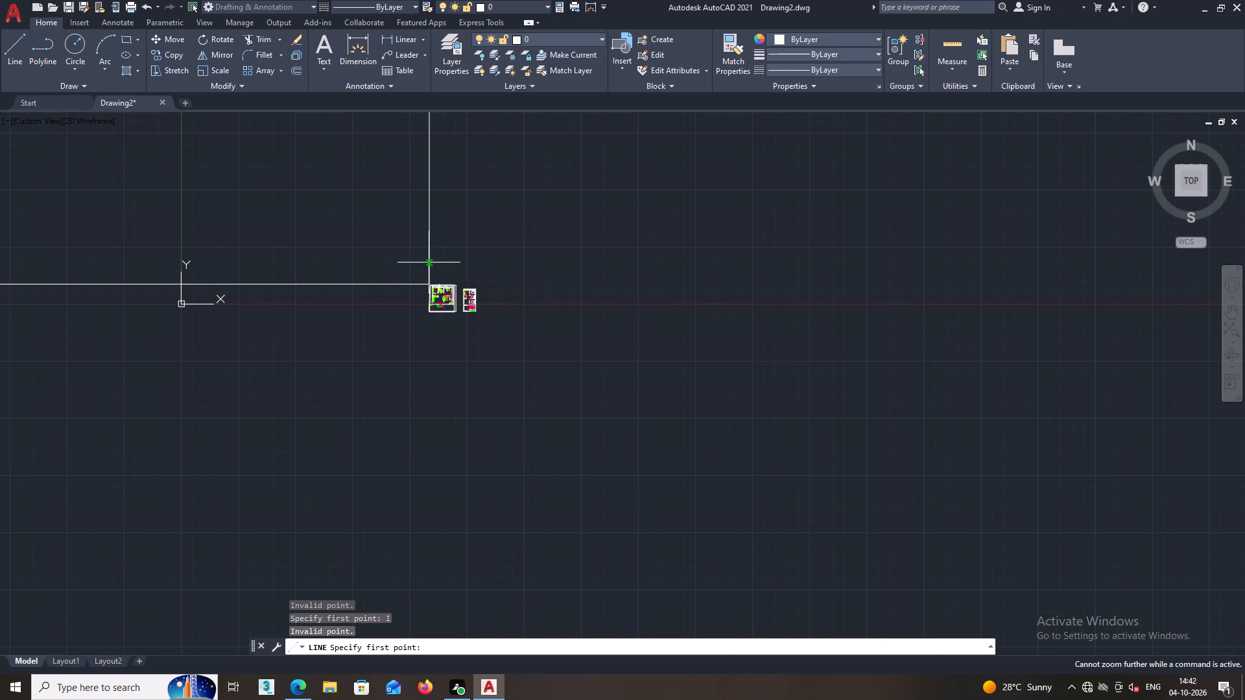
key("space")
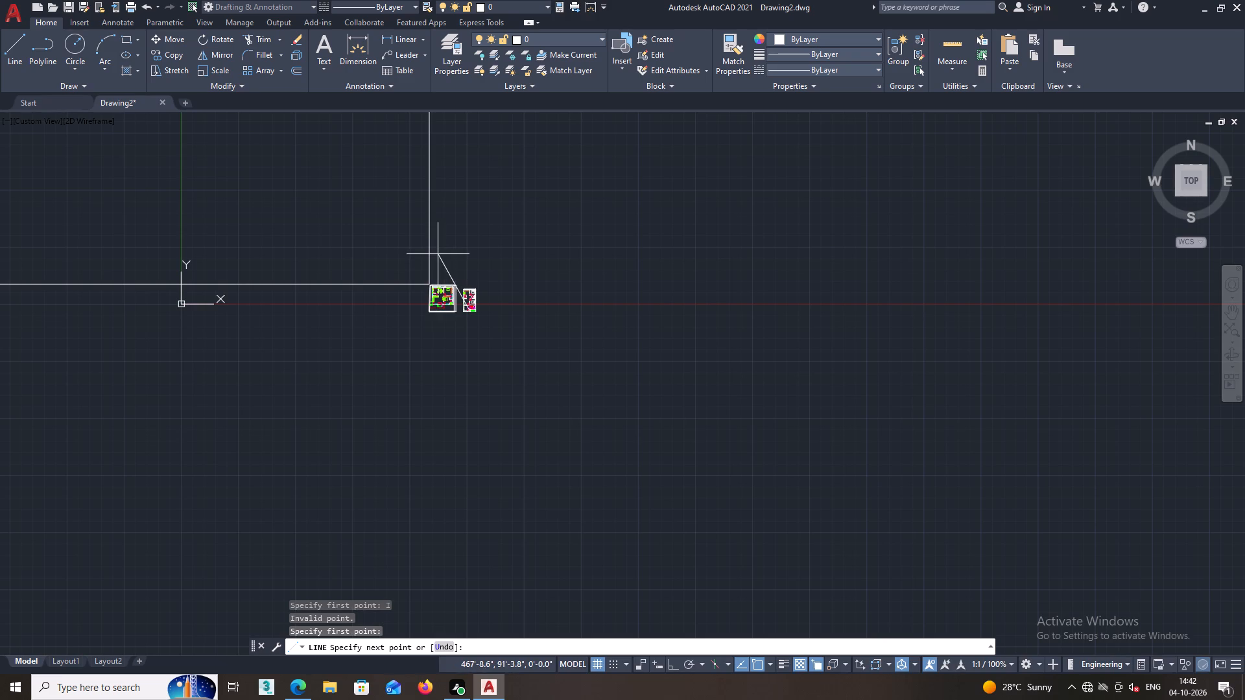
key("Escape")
Scale the oversized two-burner stove block down about its southeast corner so it fits northwest of the first plan.
left_click(430, 257)
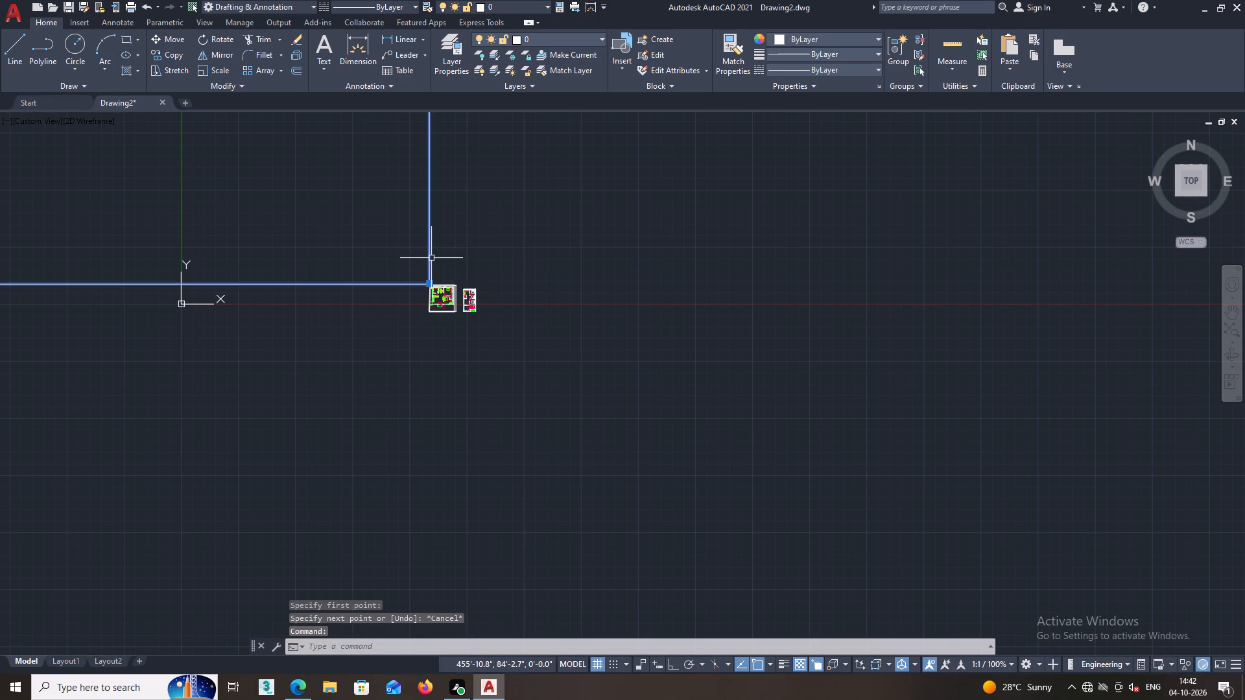
key("s")
key("c")
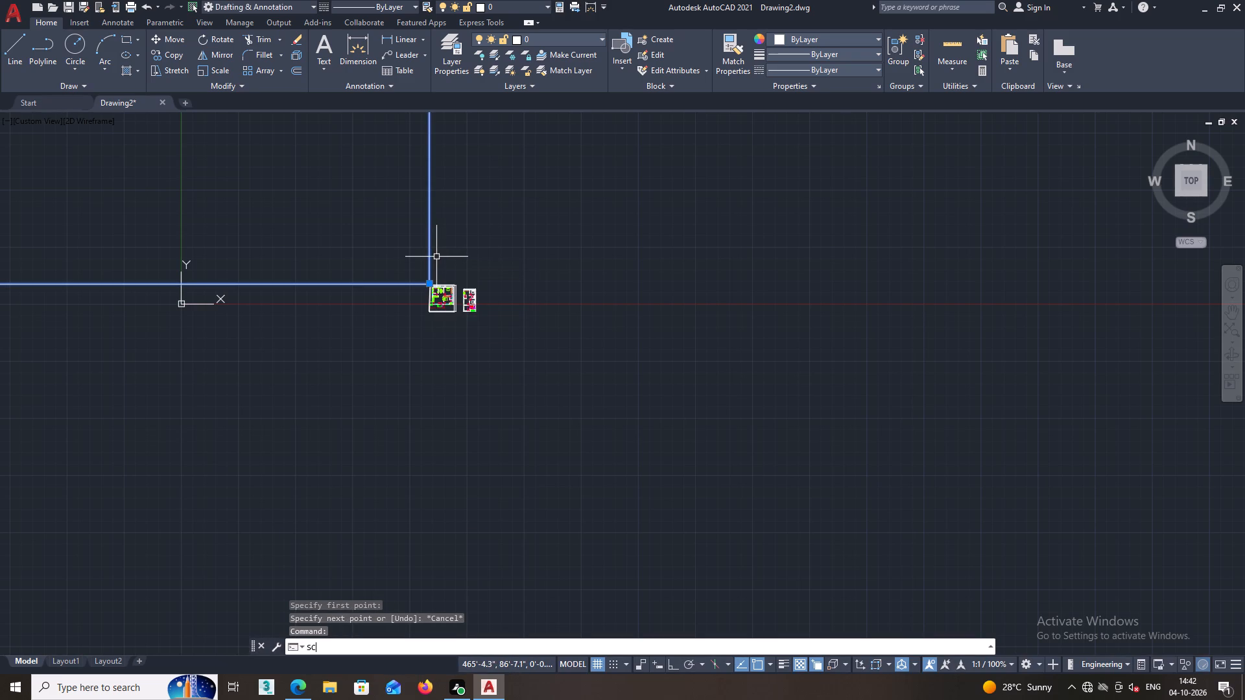
key("Return")
left_click(430, 279)
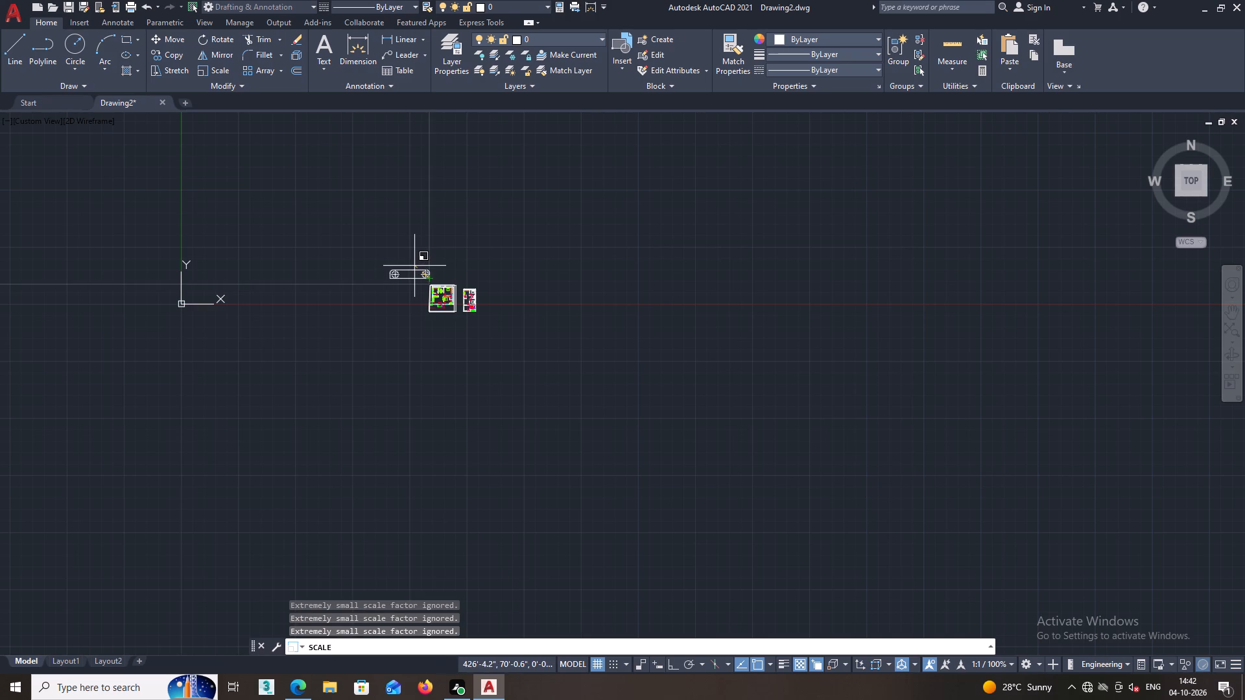
left_click(414, 266)
scroll(431, 275, "up", 3)
middle_click_drag(425, 279, 527, 283)
scroll(494, 292, "up", 1)
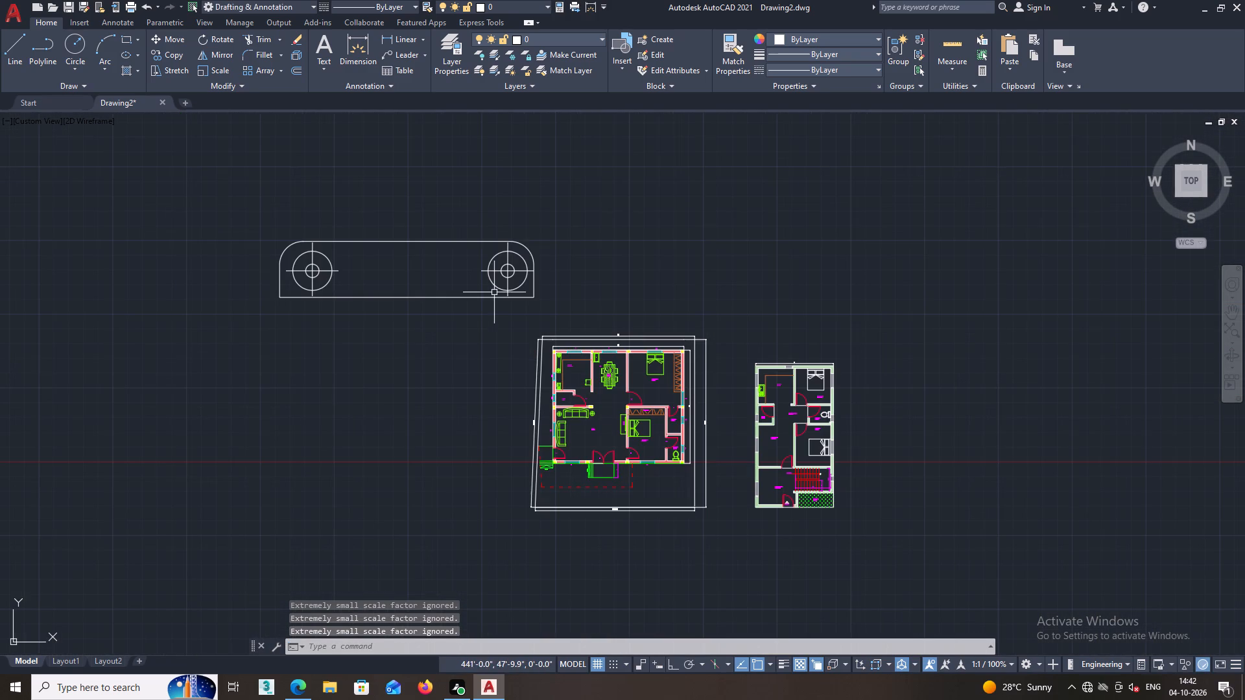
scroll(500, 301, "up", 1)
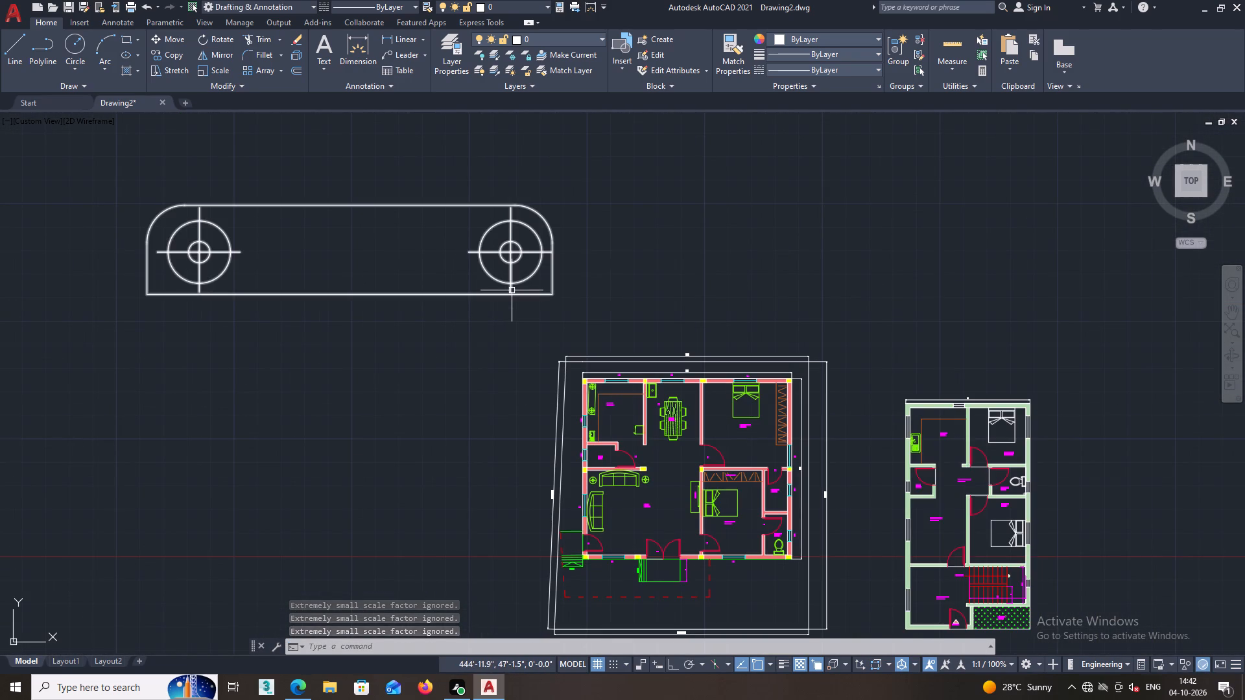
Scale the two-burner stove block down again about its southeast corner, to roughly the length of the first plan's kitchen stove.
left_click(512, 290)
type("SC")
key("Return")
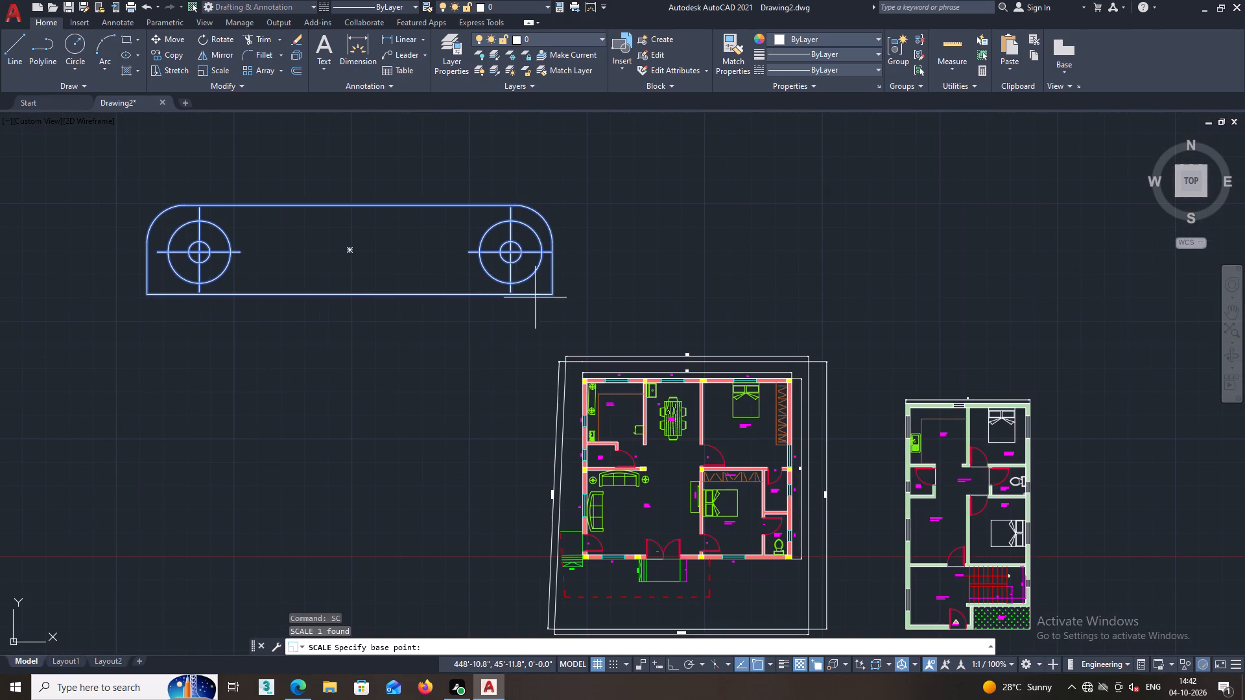
left_click(552, 294)
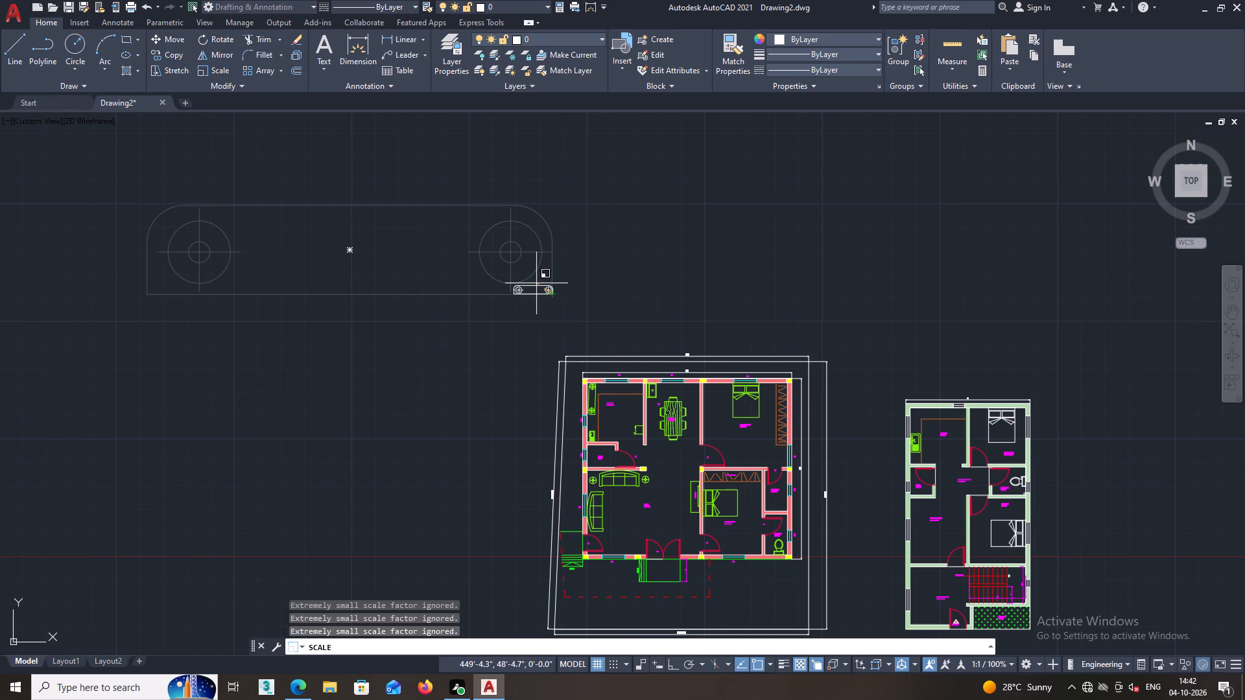
left_click(536, 283)
Copy the two-burner stove block from northwest of the first plan onto the north counter of the second plan's kitchen.
left_click(549, 292)
right_click(554, 270)
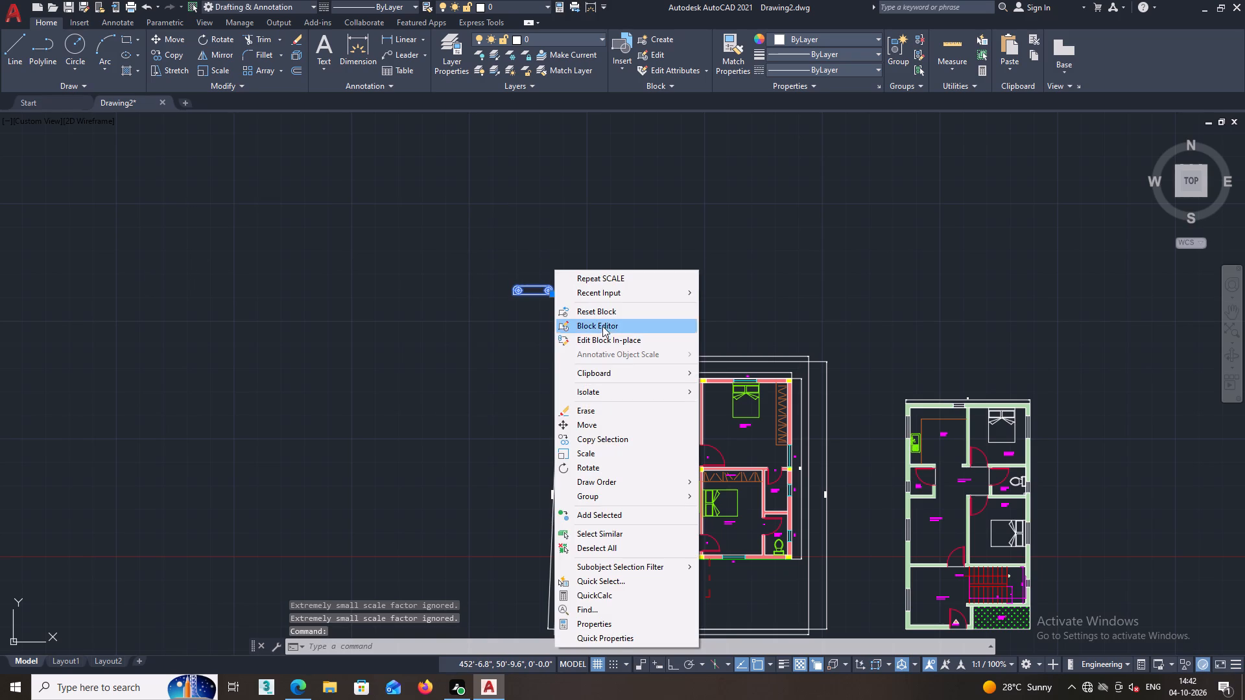
left_click(605, 441)
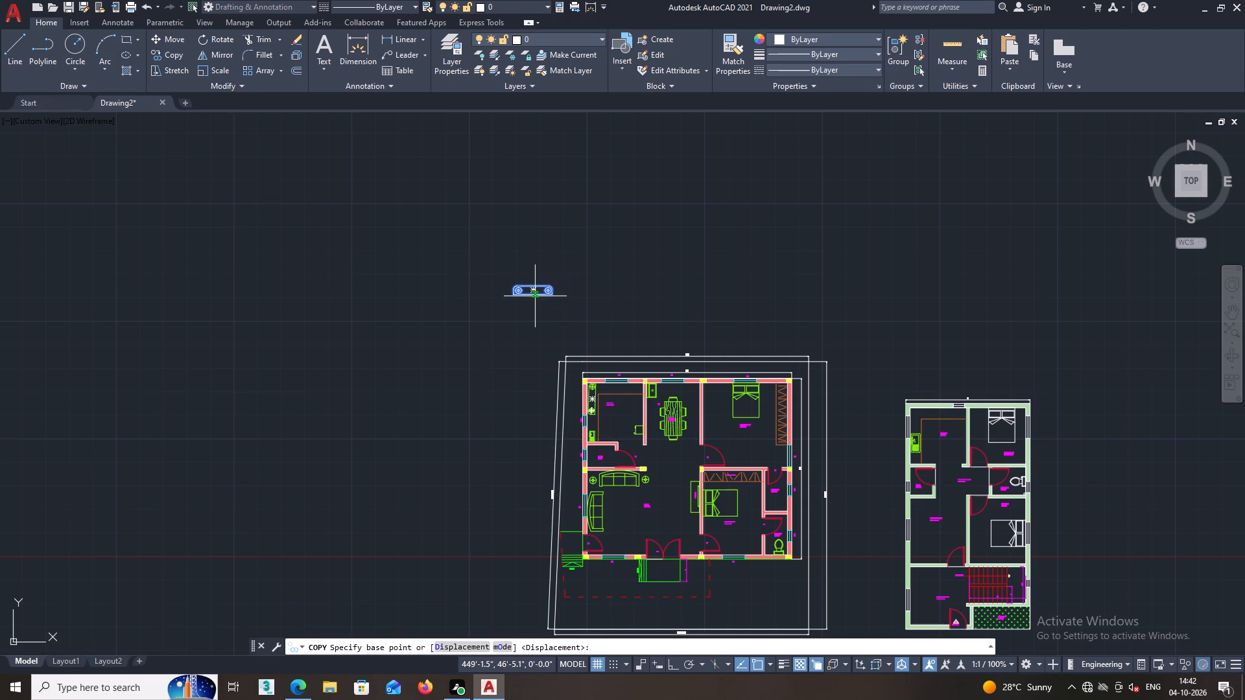
left_click(534, 289)
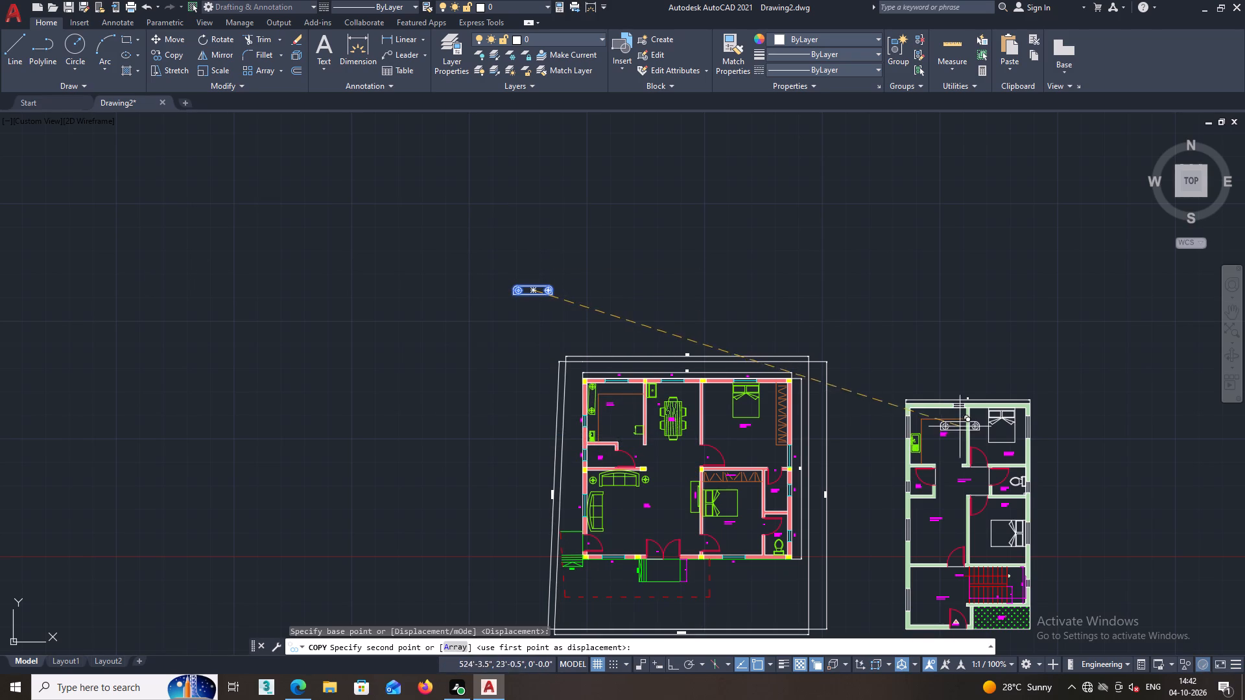
middle_click_drag(940, 414, 794, 380)
scroll(801, 390, "up", 2)
middle_click_drag(801, 390, 733, 401)
scroll(720, 376, "up", 2)
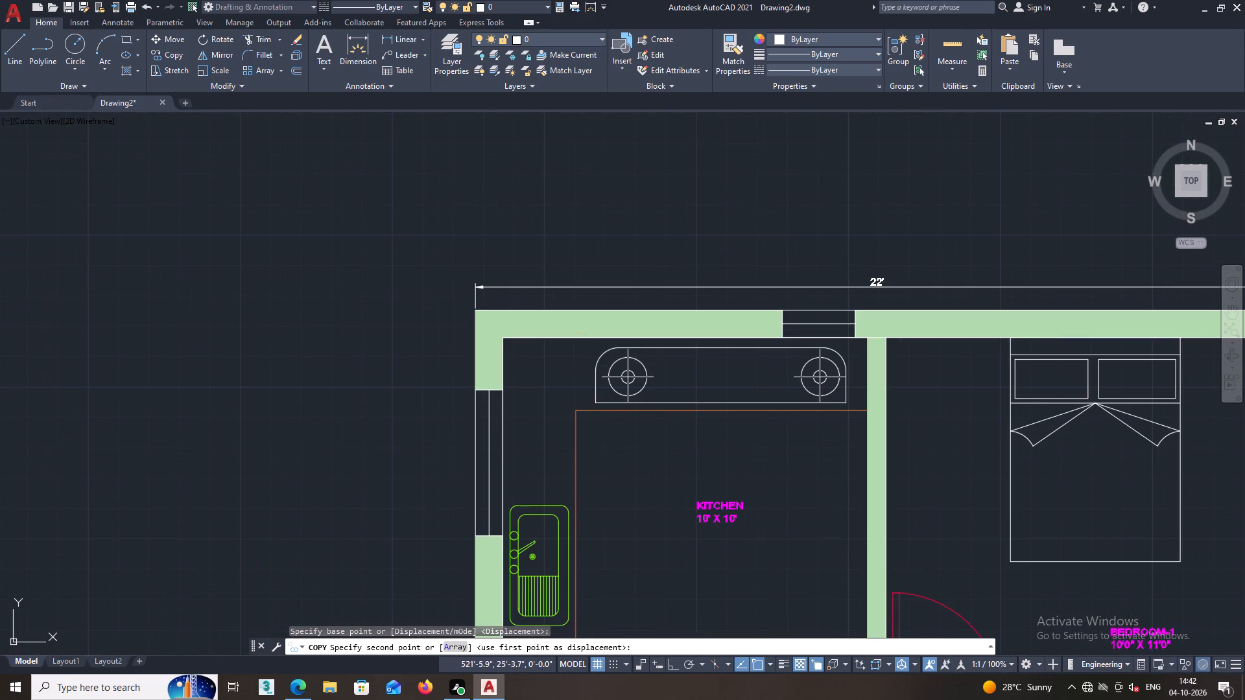
left_click(707, 375)
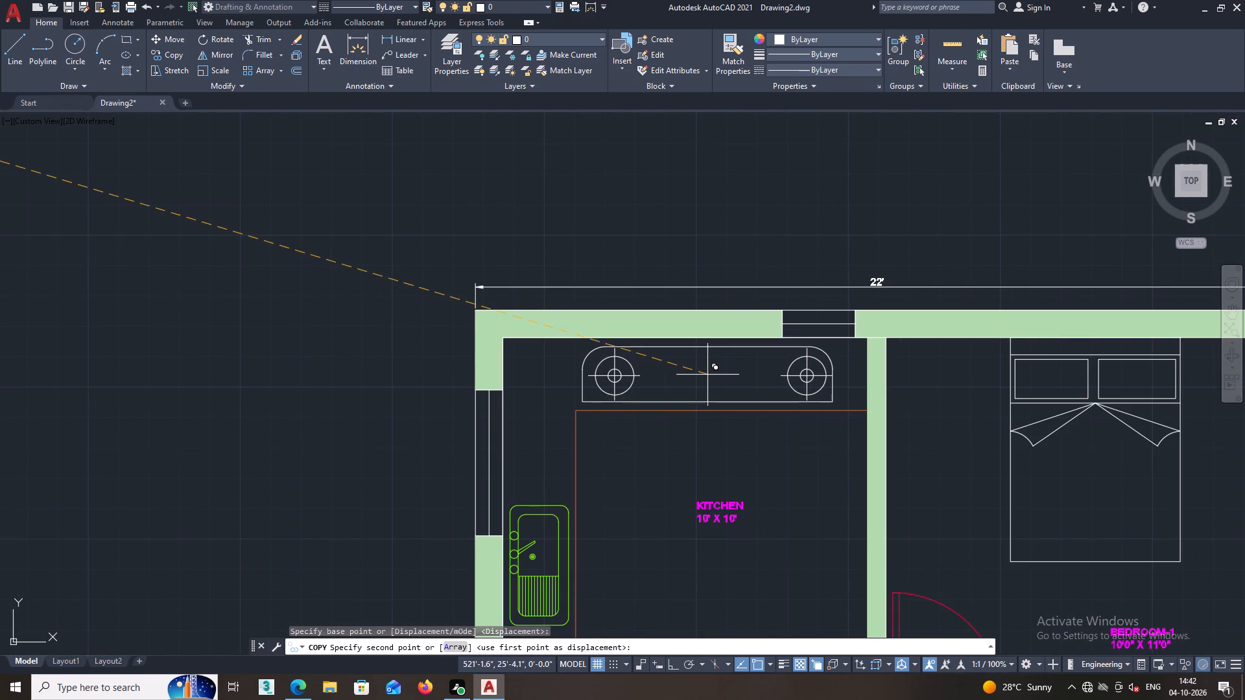
key("space")
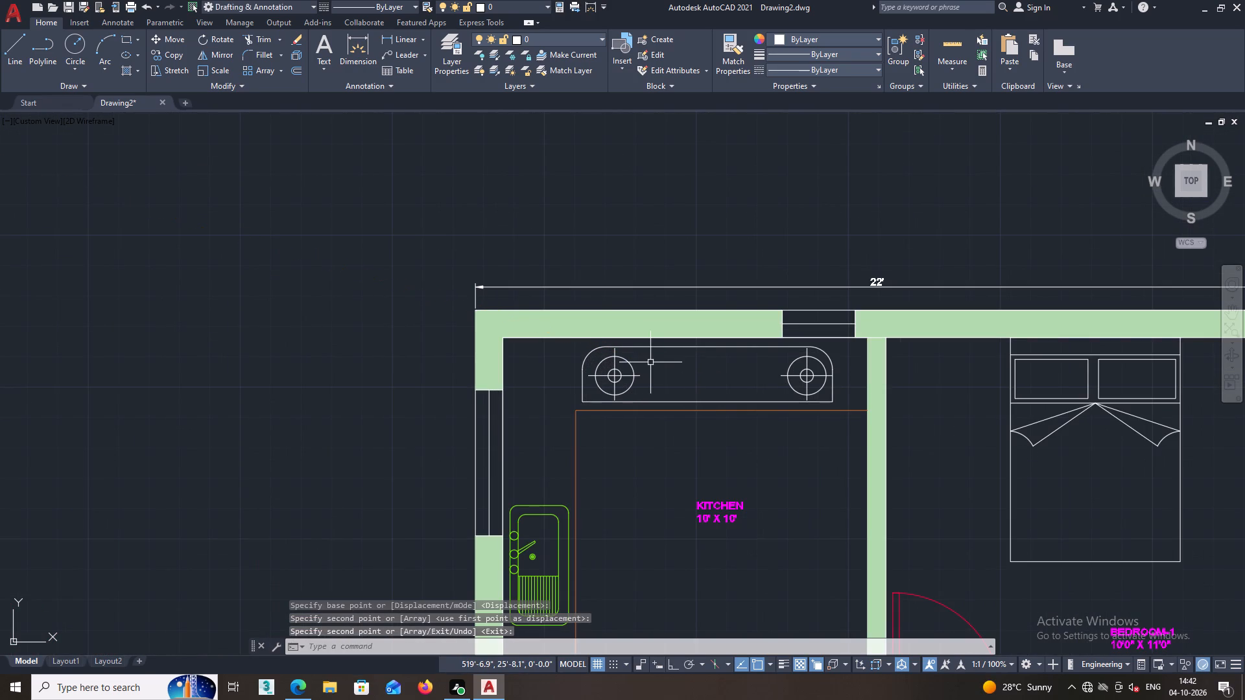
Scale the copied stove block down about its west burner to roughly half its size.
left_click(645, 349)
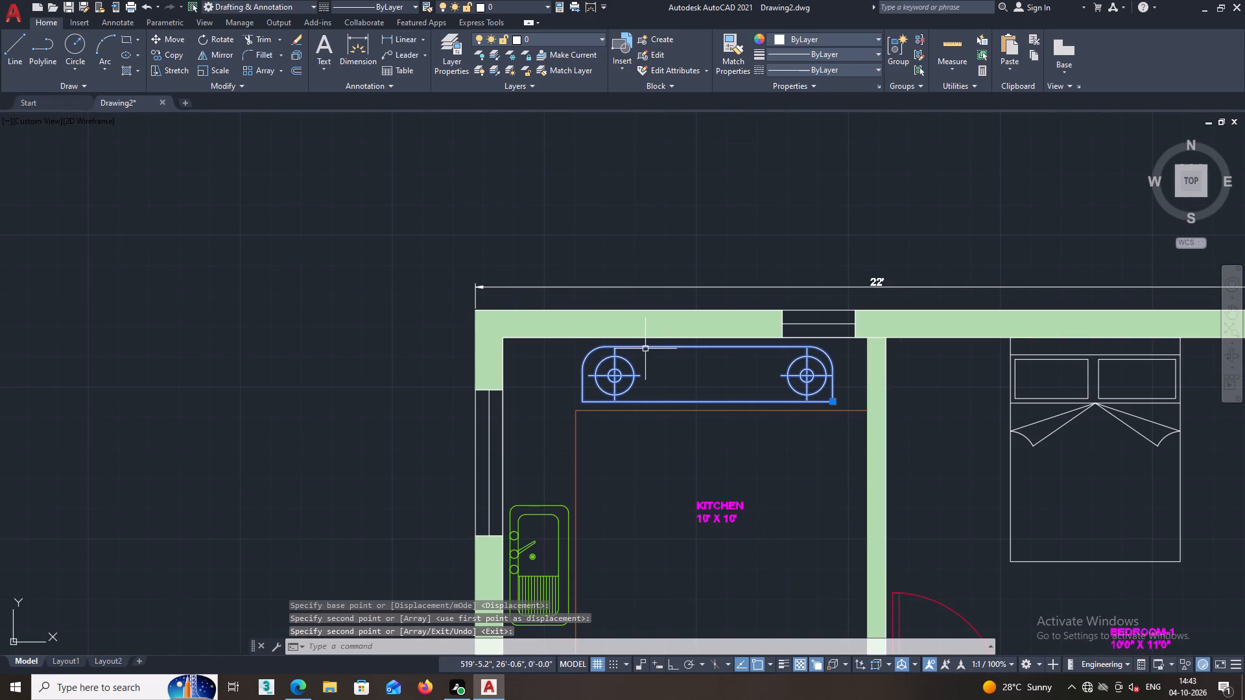
type("SC")
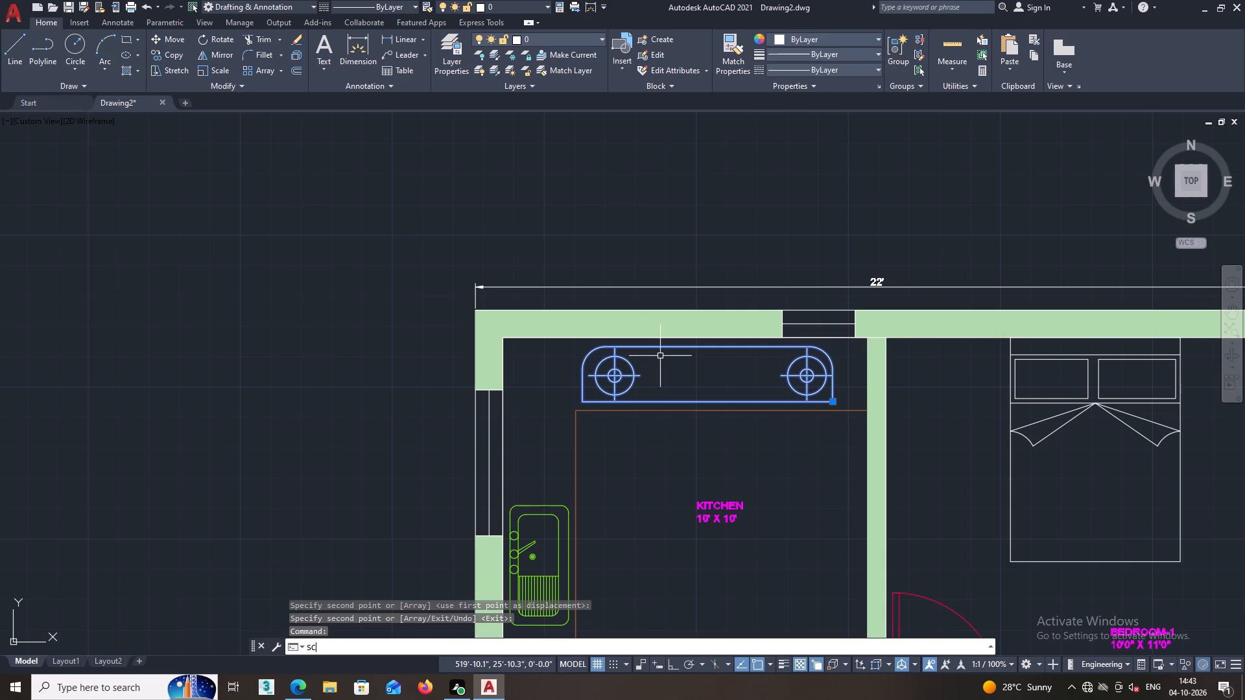
key("Return")
left_click(613, 379)
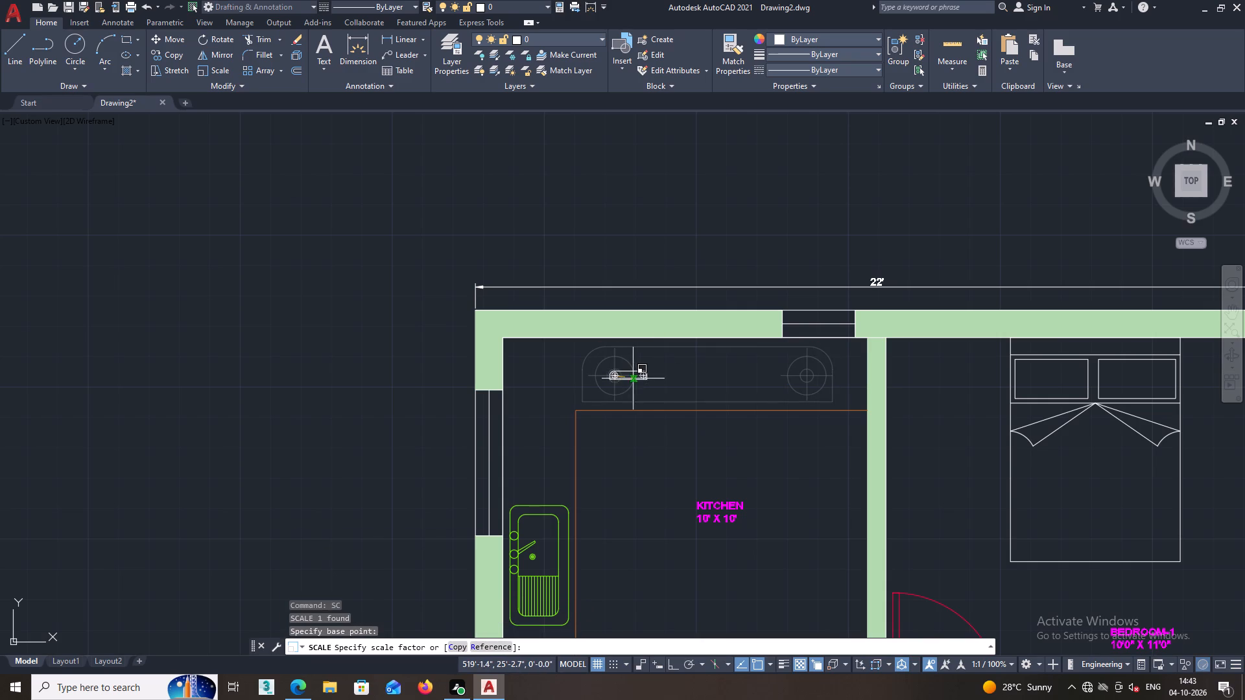
left_click(672, 379)
Move the reduced stove block east along the north counter, toward the middle of the second plan's kitchen.
left_click(683, 388)
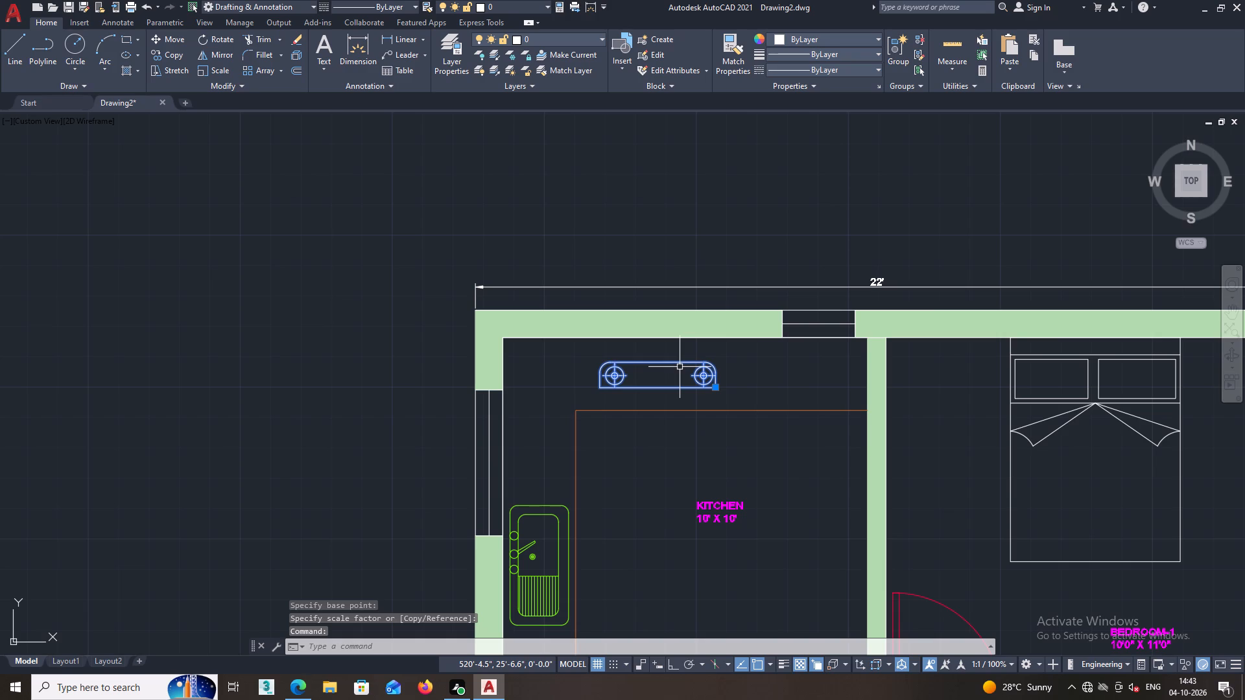
right_click(667, 378)
left_click(707, 152)
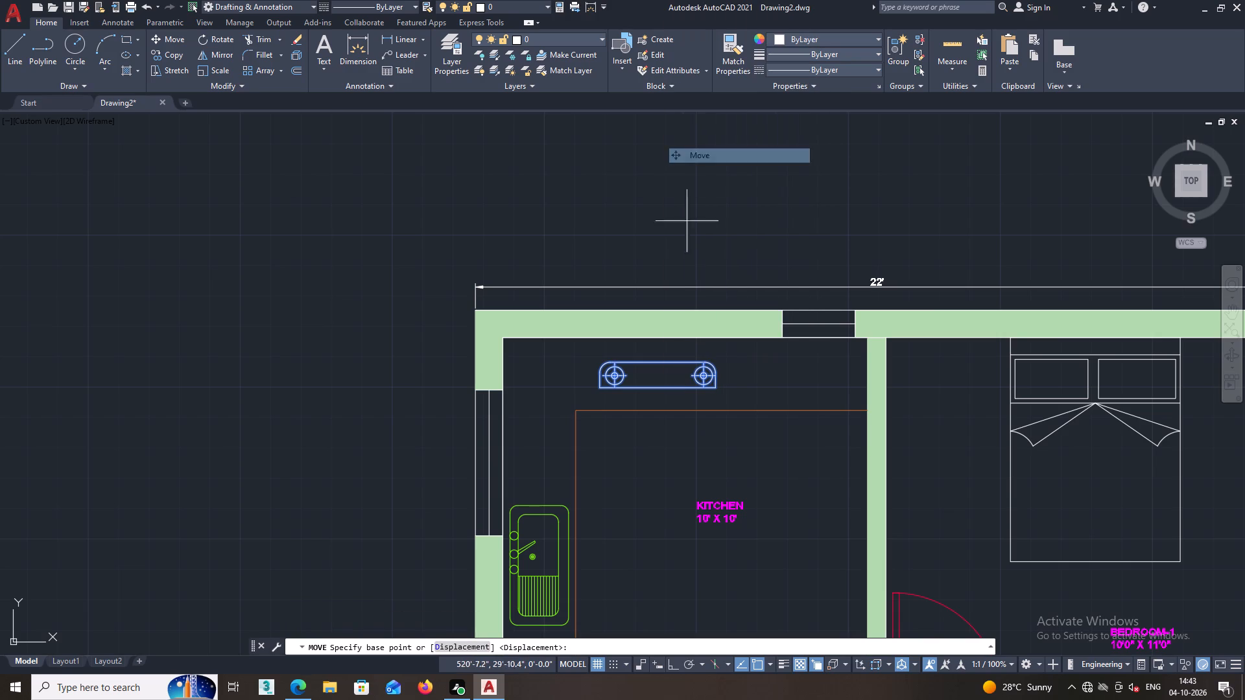
left_click(658, 377)
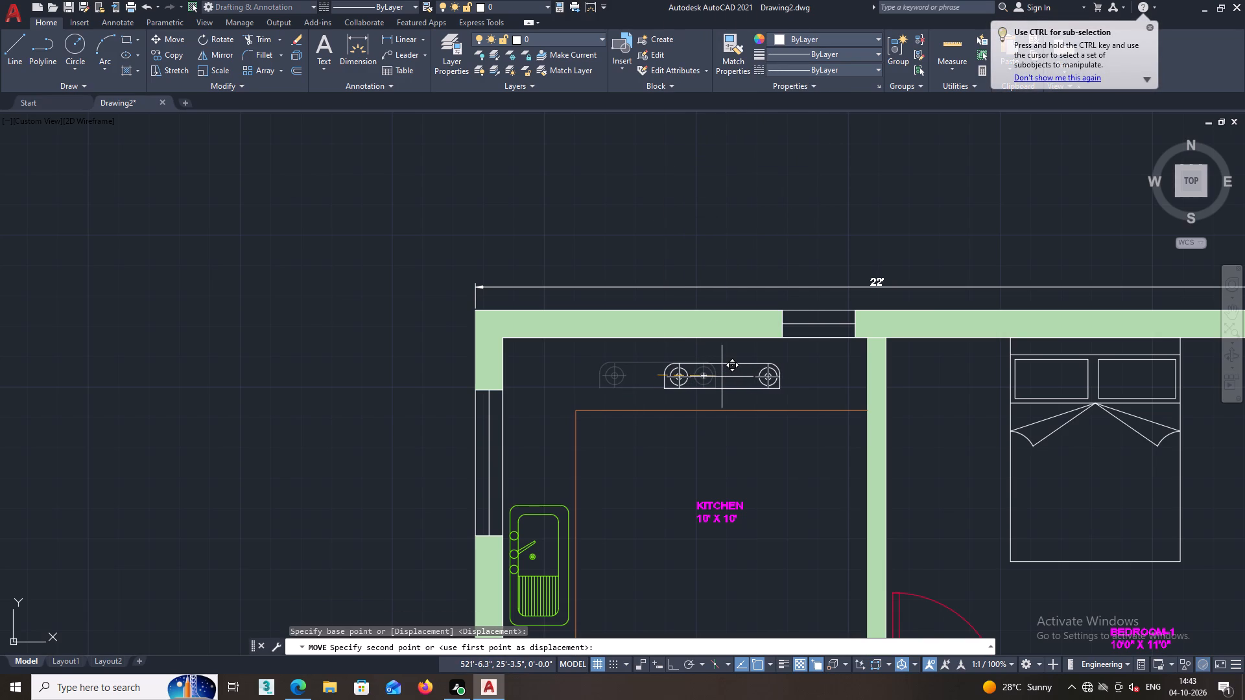
left_click(722, 377)
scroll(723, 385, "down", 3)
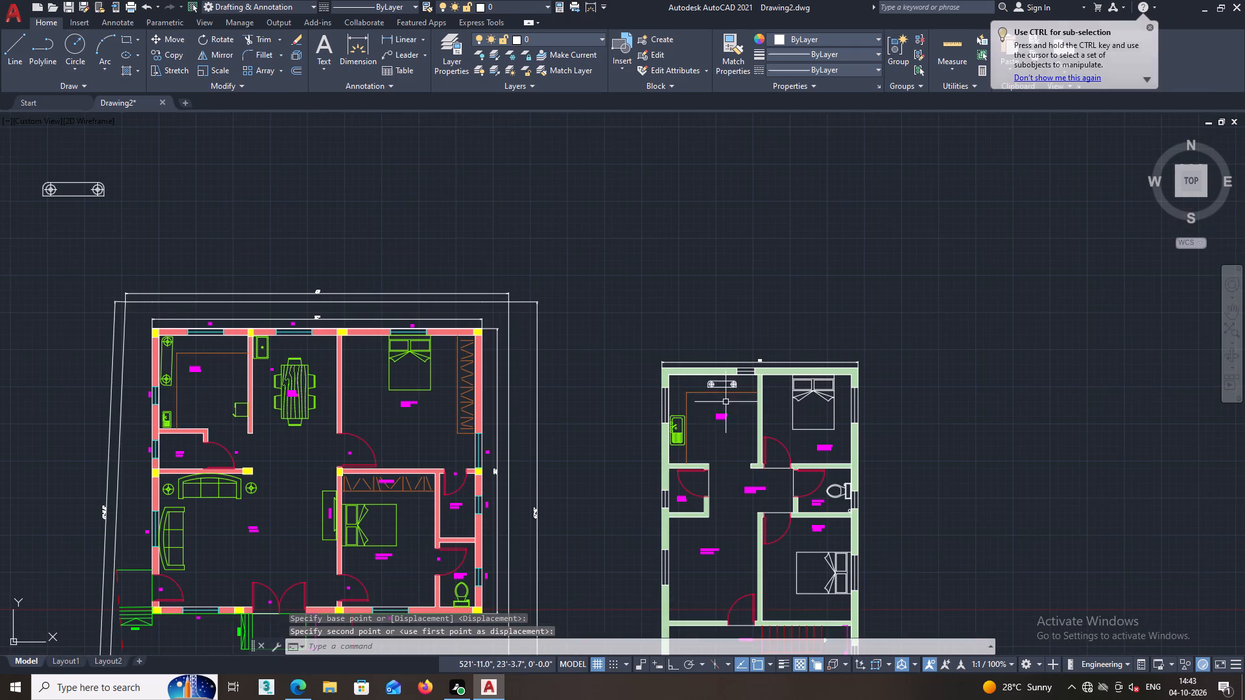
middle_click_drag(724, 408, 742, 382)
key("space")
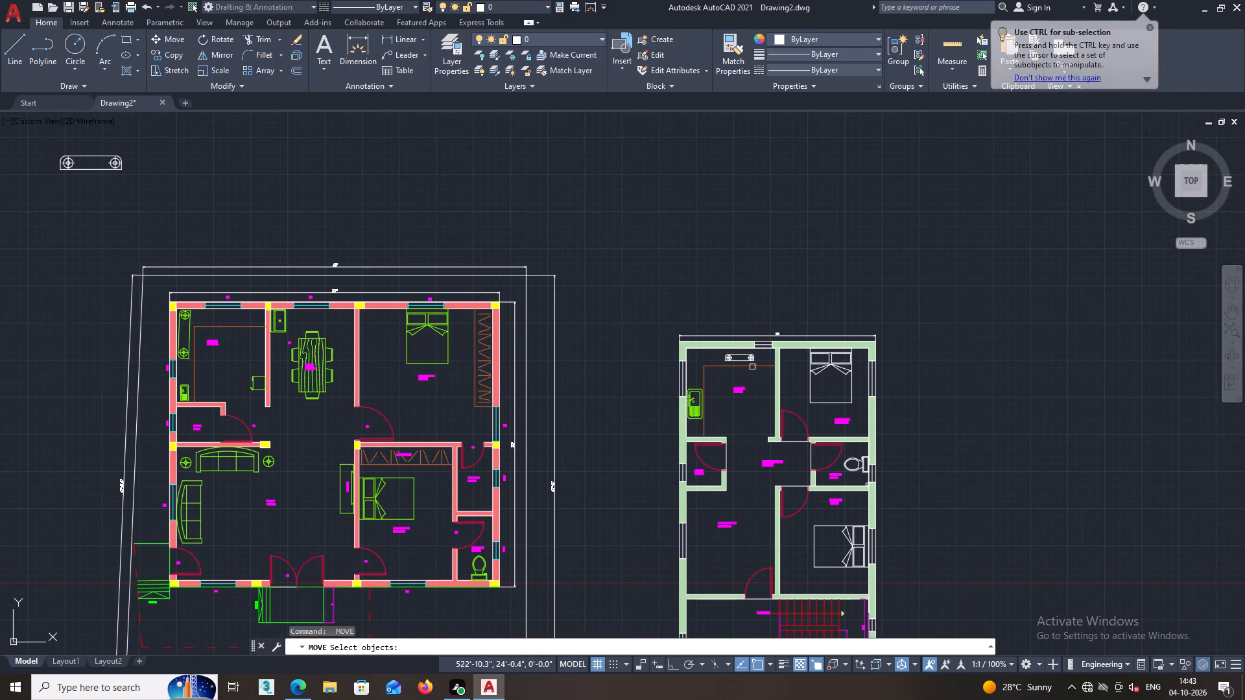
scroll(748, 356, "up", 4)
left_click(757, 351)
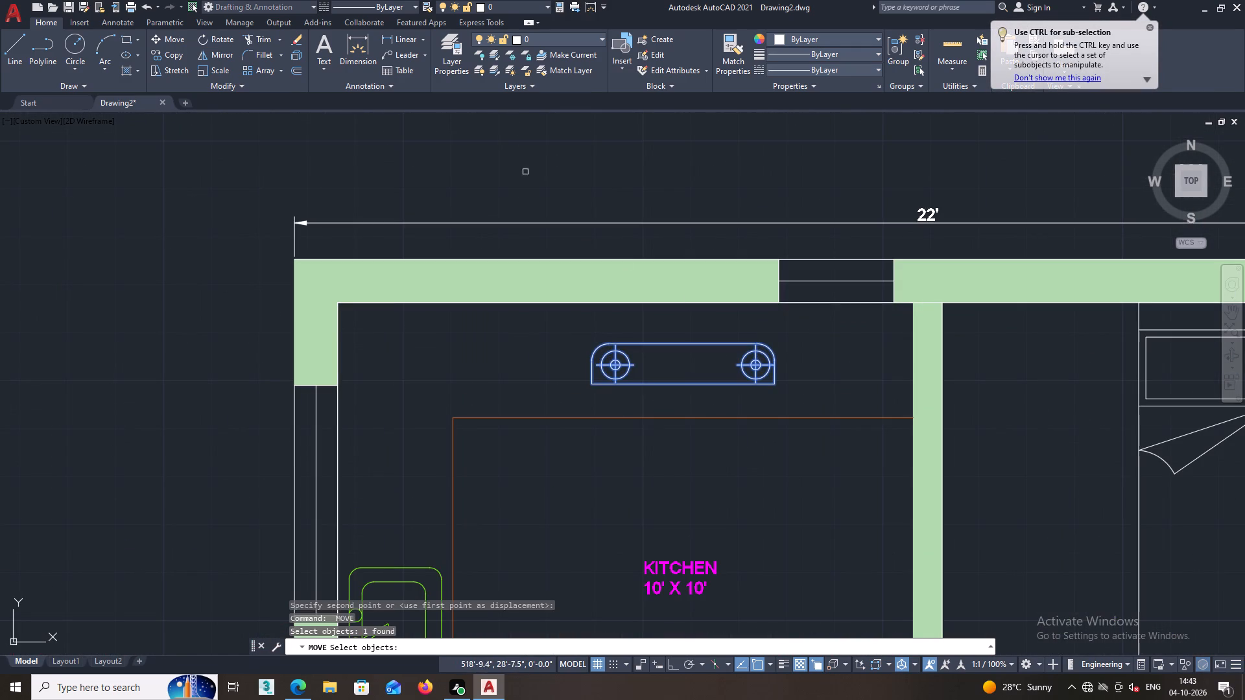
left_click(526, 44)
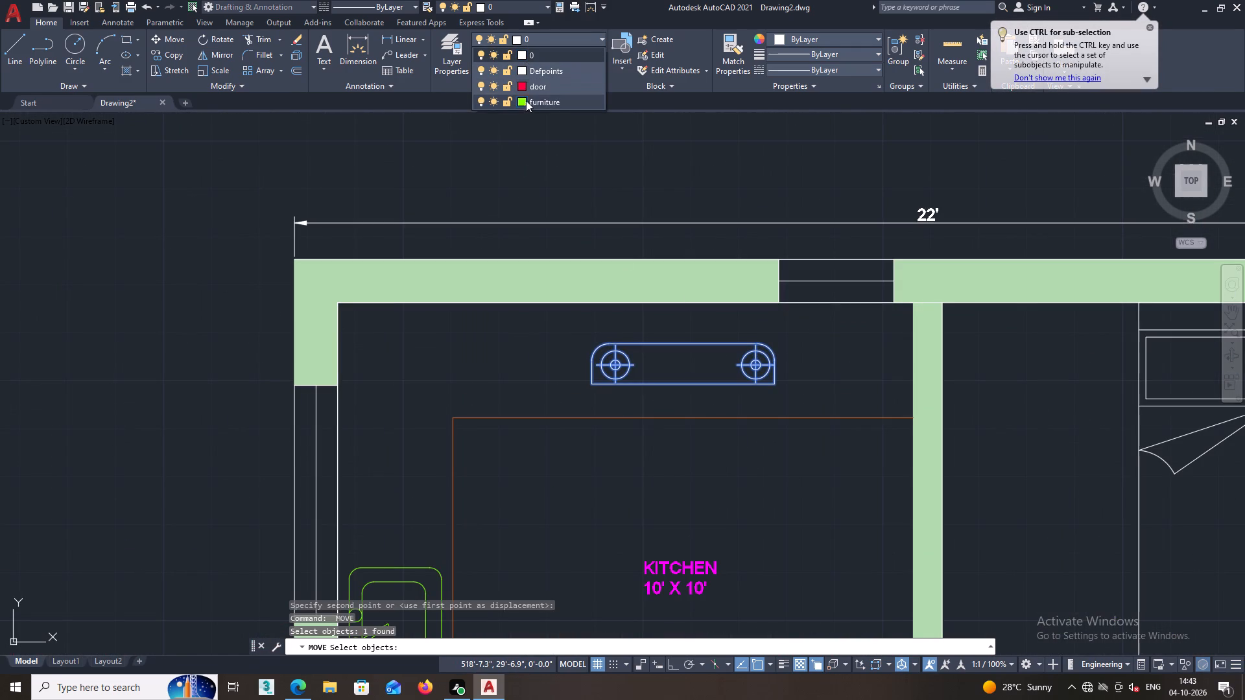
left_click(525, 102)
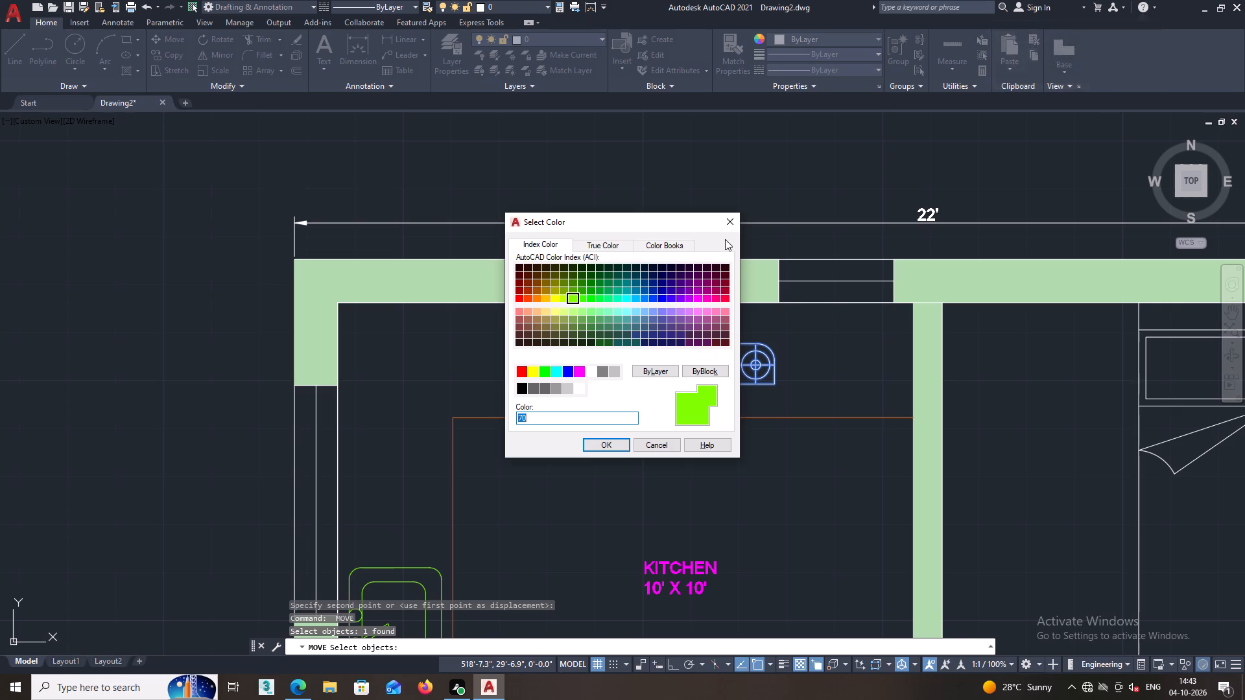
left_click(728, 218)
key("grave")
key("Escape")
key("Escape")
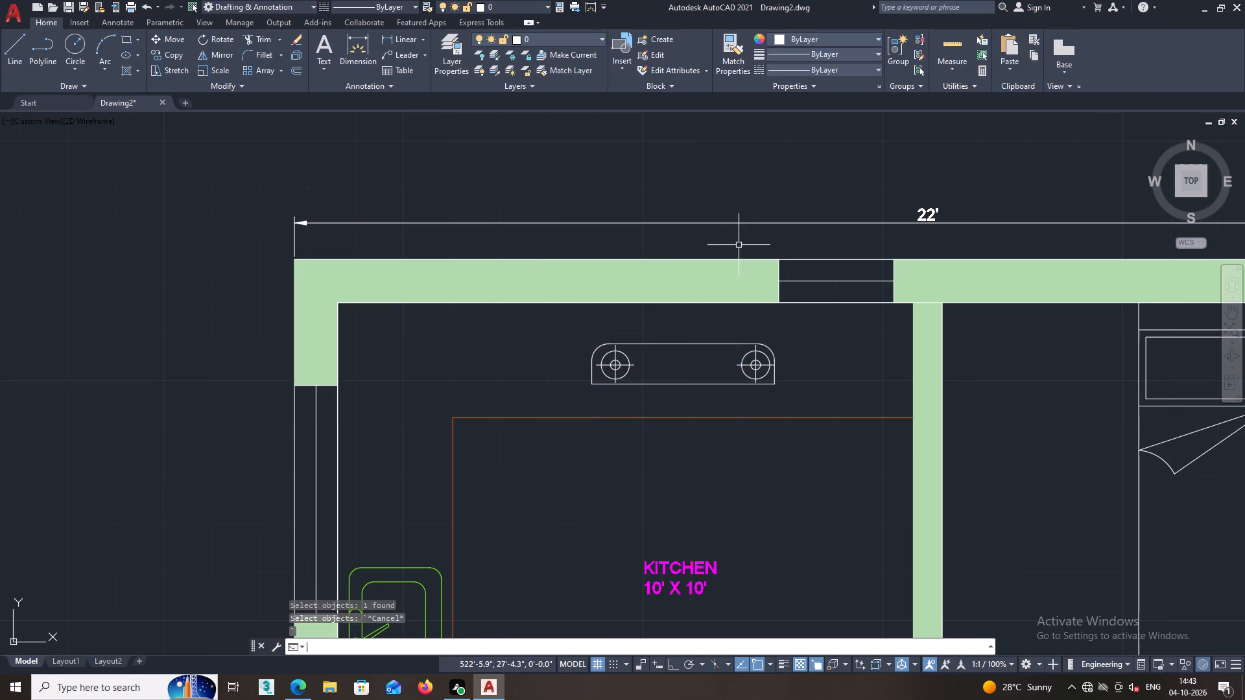
Put the stove block in the second plan's kitchen on the furniture layer.
left_click(734, 344)
left_click(558, 38)
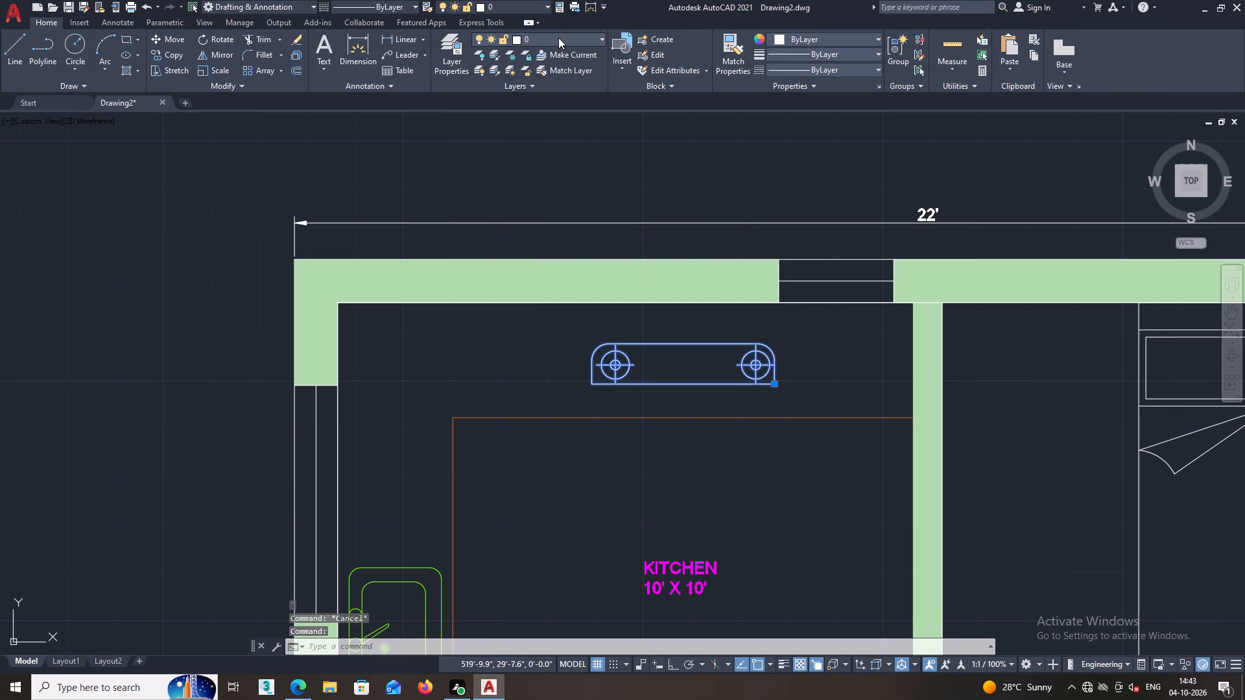
left_click(542, 101)
key("Escape")
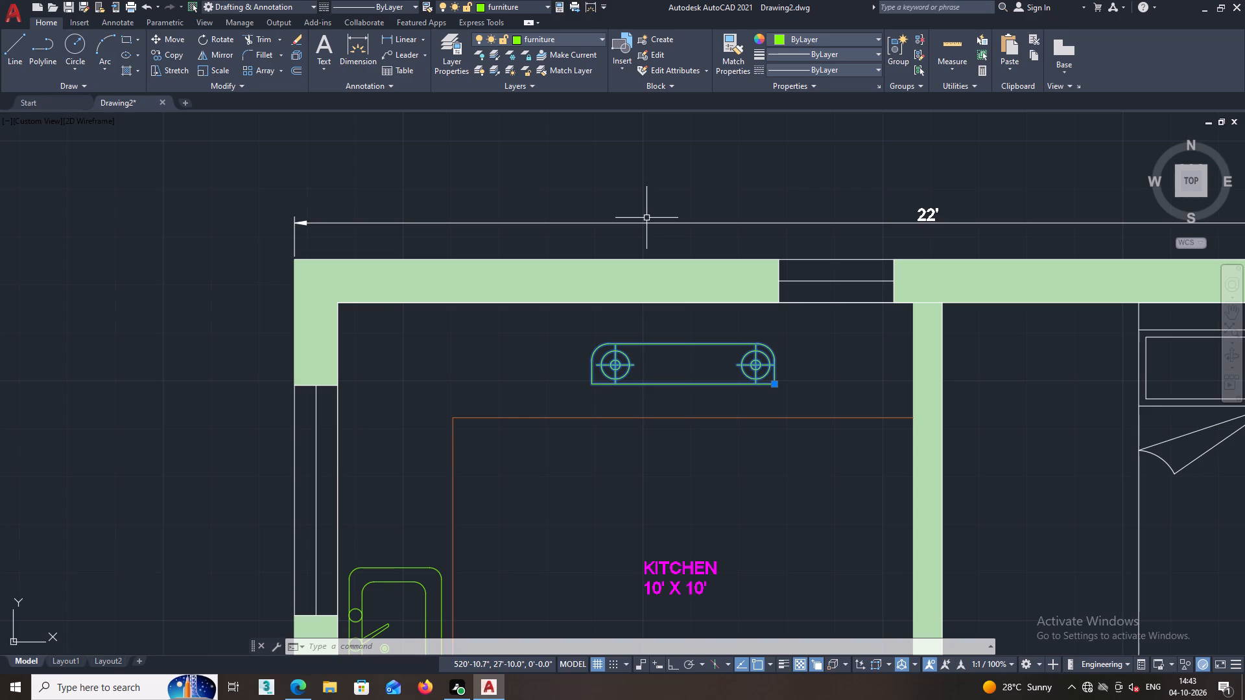
scroll(646, 242, "down", 3)
middle_click_drag(656, 399, 648, 250)
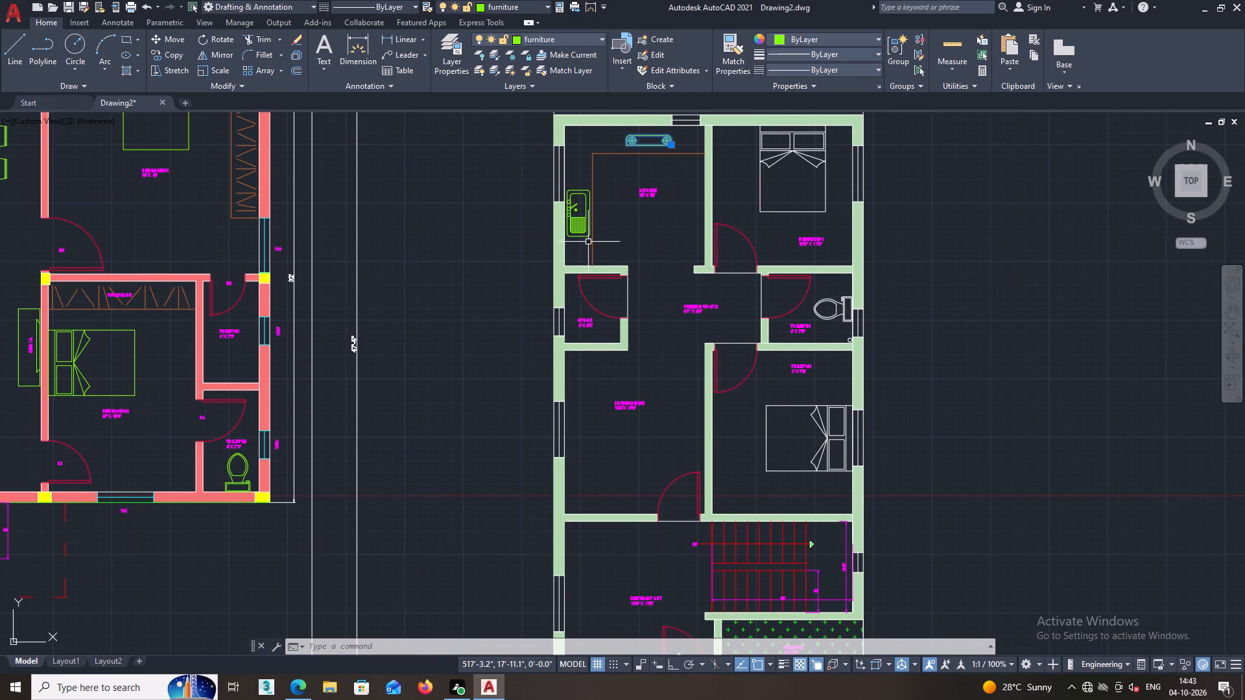
middle_click_drag(642, 251, 621, 375)
middle_click_drag(639, 360, 604, 436)
middle_click_drag(600, 408, 597, 390)
key("Escape")
Match the properties of the second plan's 22' overall width dimension to the first plan's outermost east dimension.
middle_click_drag(617, 360, 711, 333)
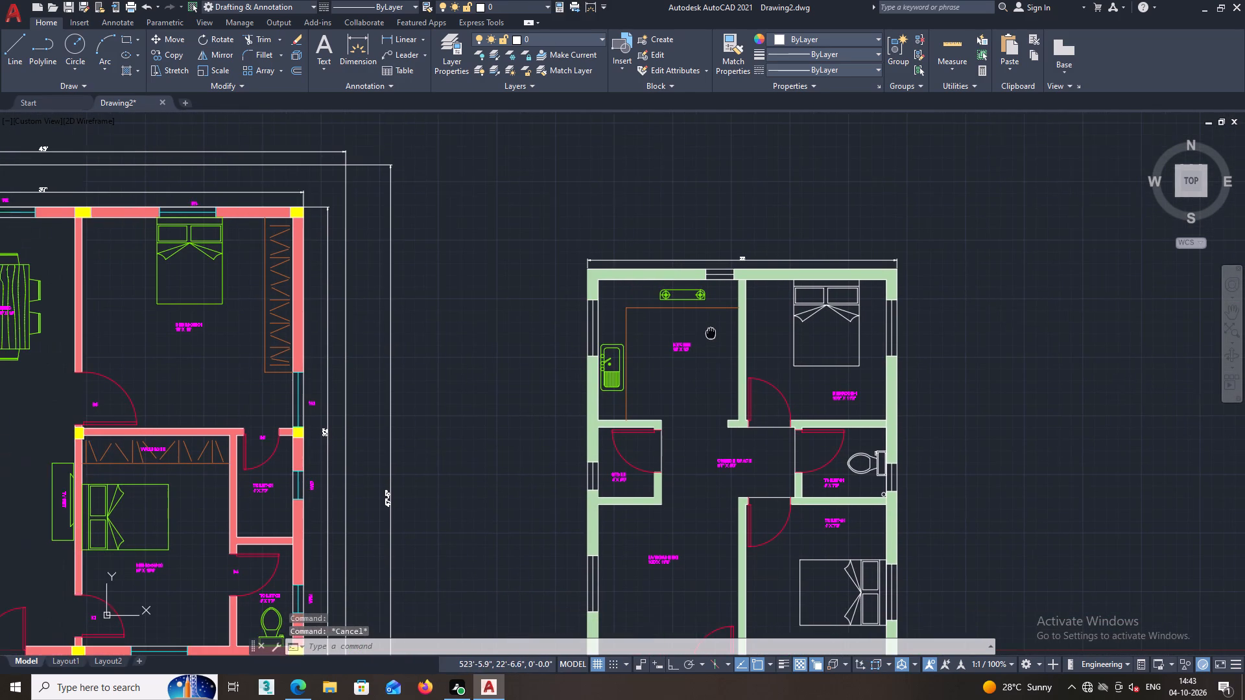
middle_click_drag(488, 421, 495, 407)
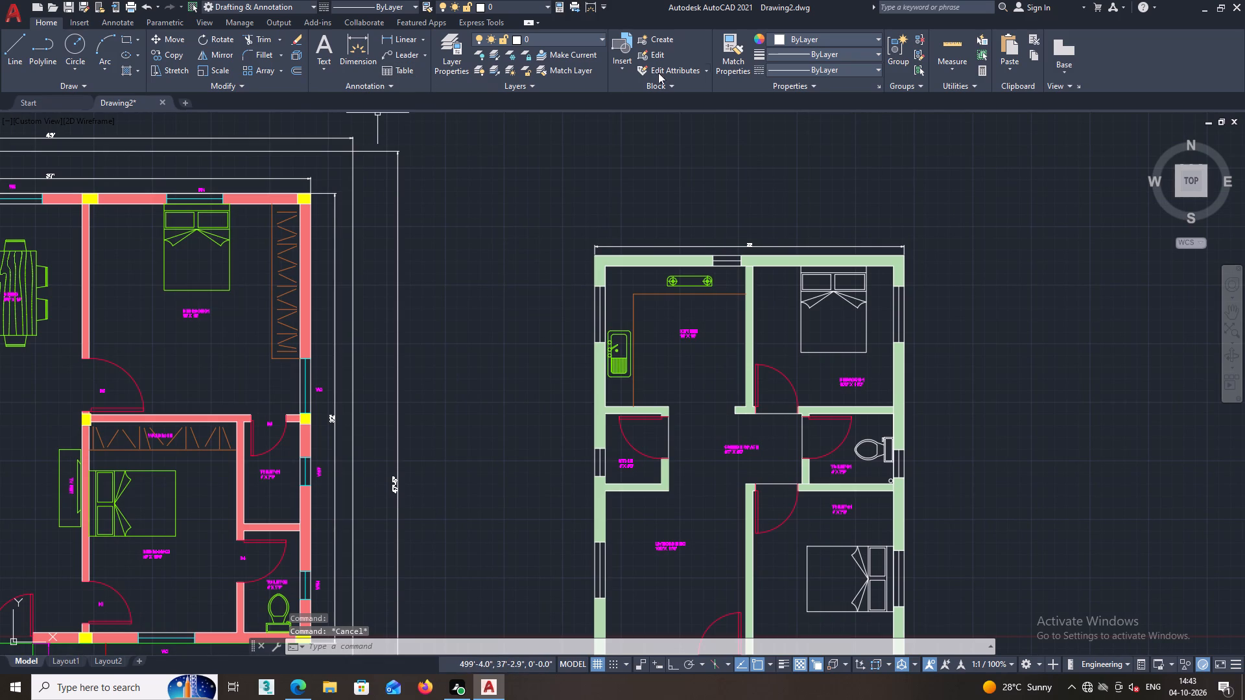
left_click(727, 43)
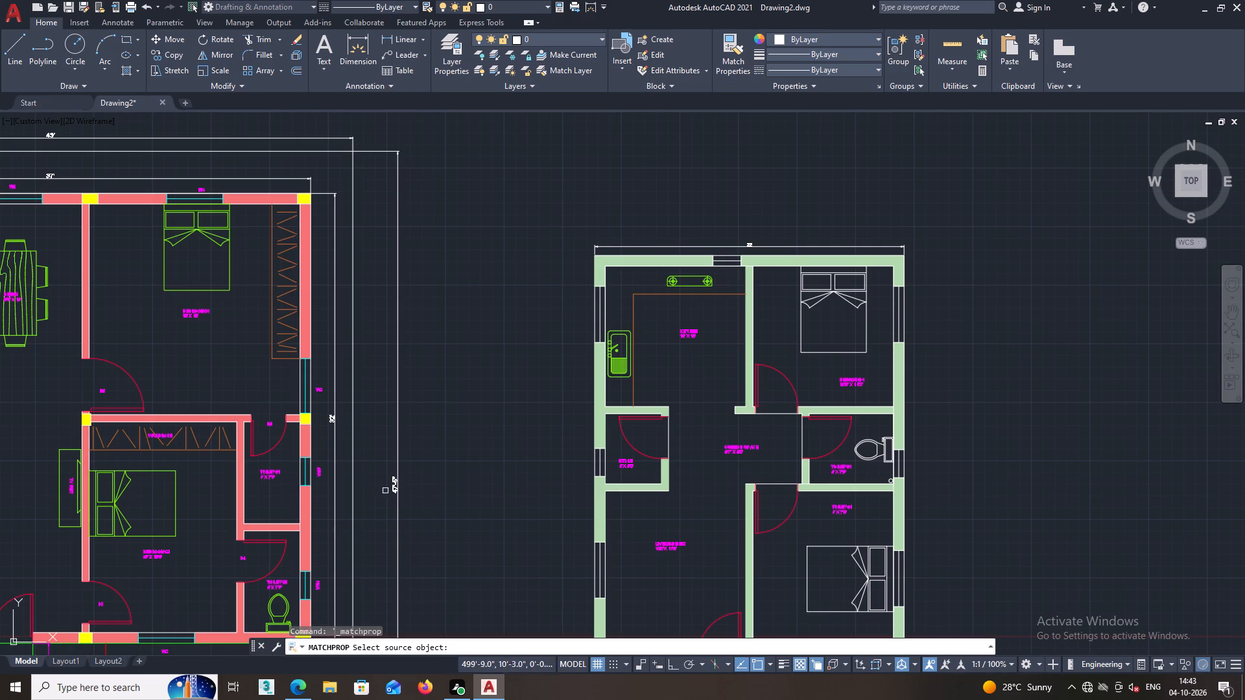
left_click(394, 484)
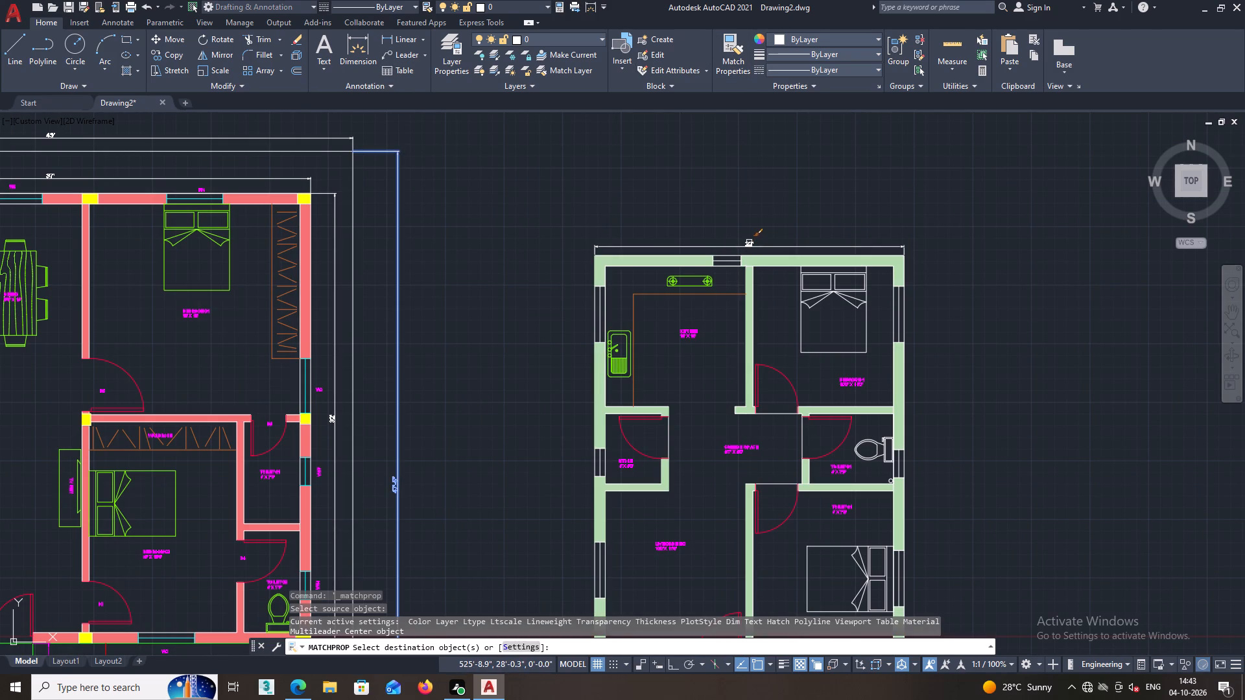
left_click(749, 242)
Match the 6'-6", 3' and 10' staircase dimensions in the second plan to the same source dimension, and finish matching.
middle_click_drag(884, 291, 792, 226)
middle_click_drag(866, 380, 870, 310)
middle_click_drag(882, 415, 898, 315)
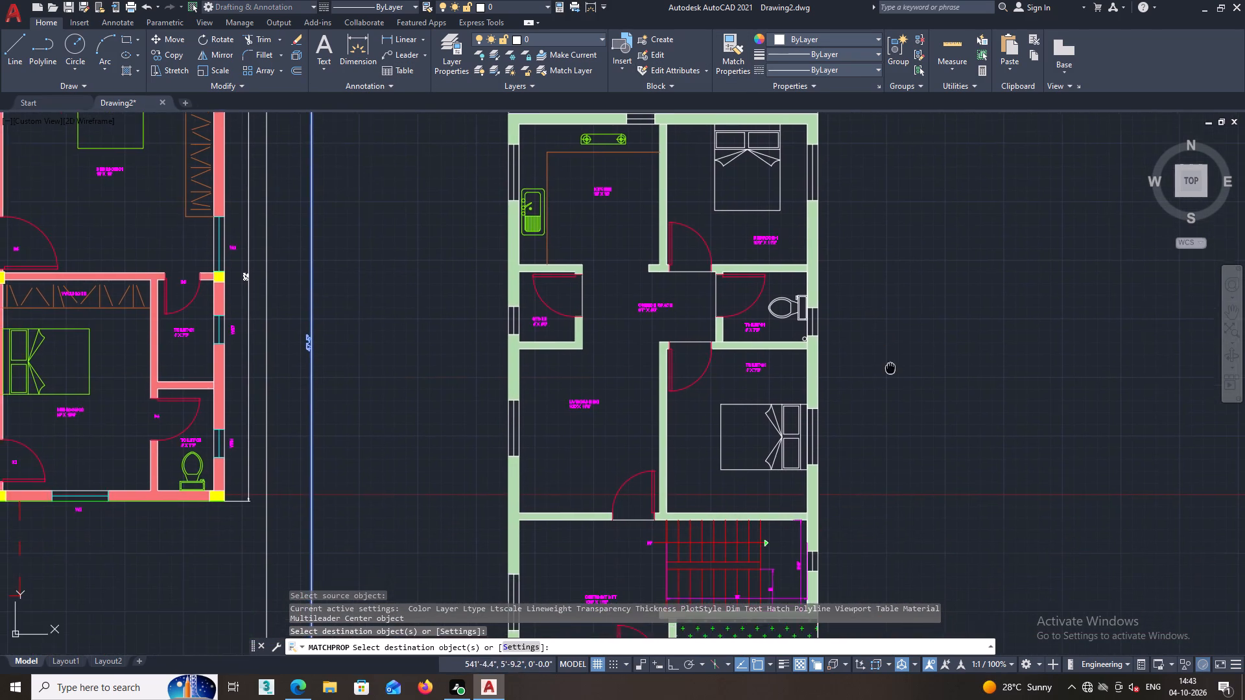
middle_click_drag(898, 315, 902, 277)
scroll(867, 443, "up", 1)
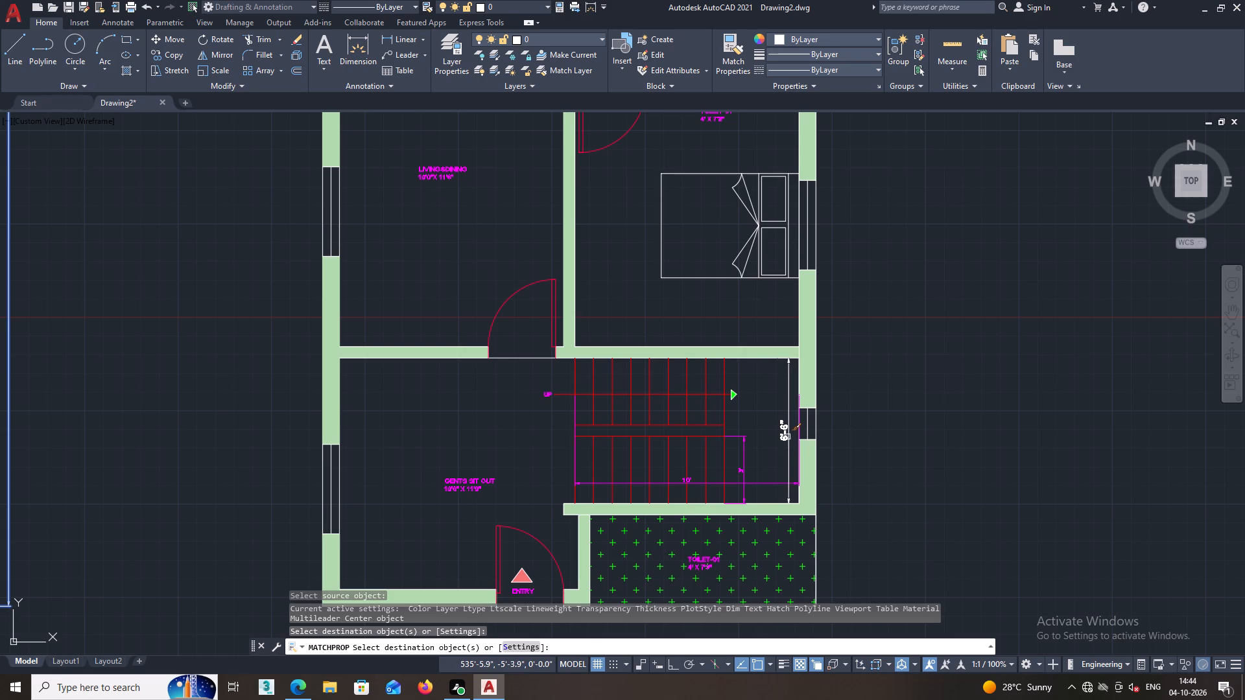
left_click(788, 447)
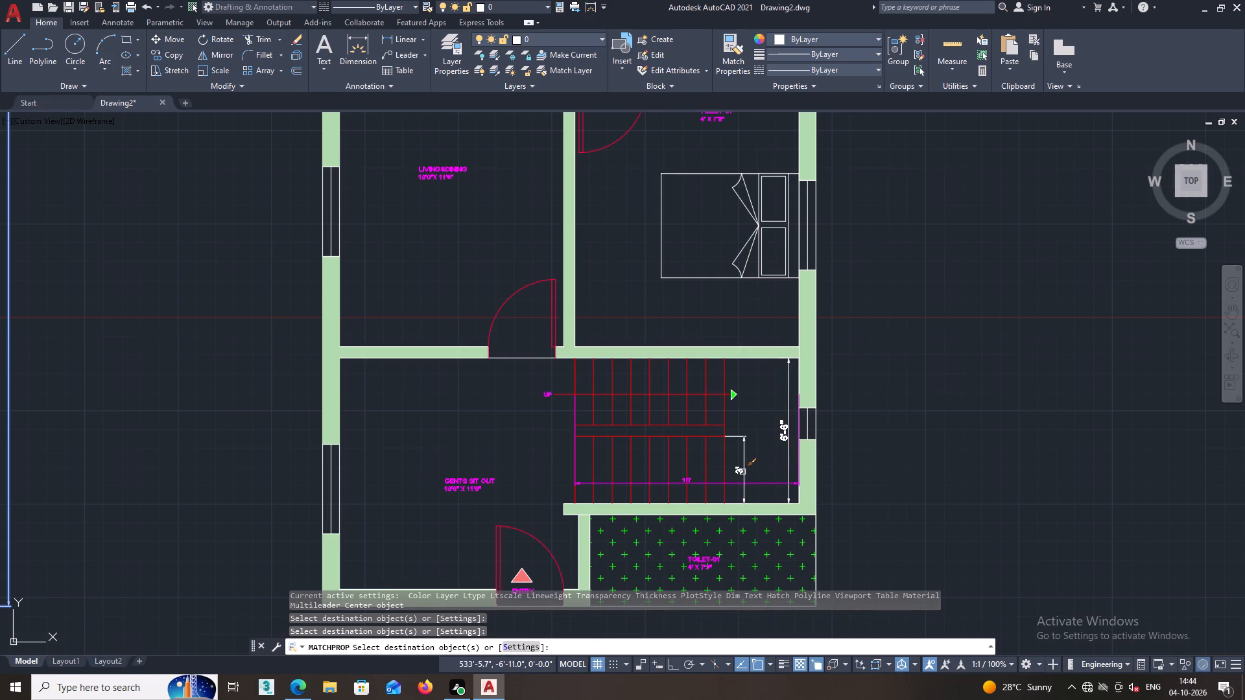
left_click(742, 472)
left_click(687, 482)
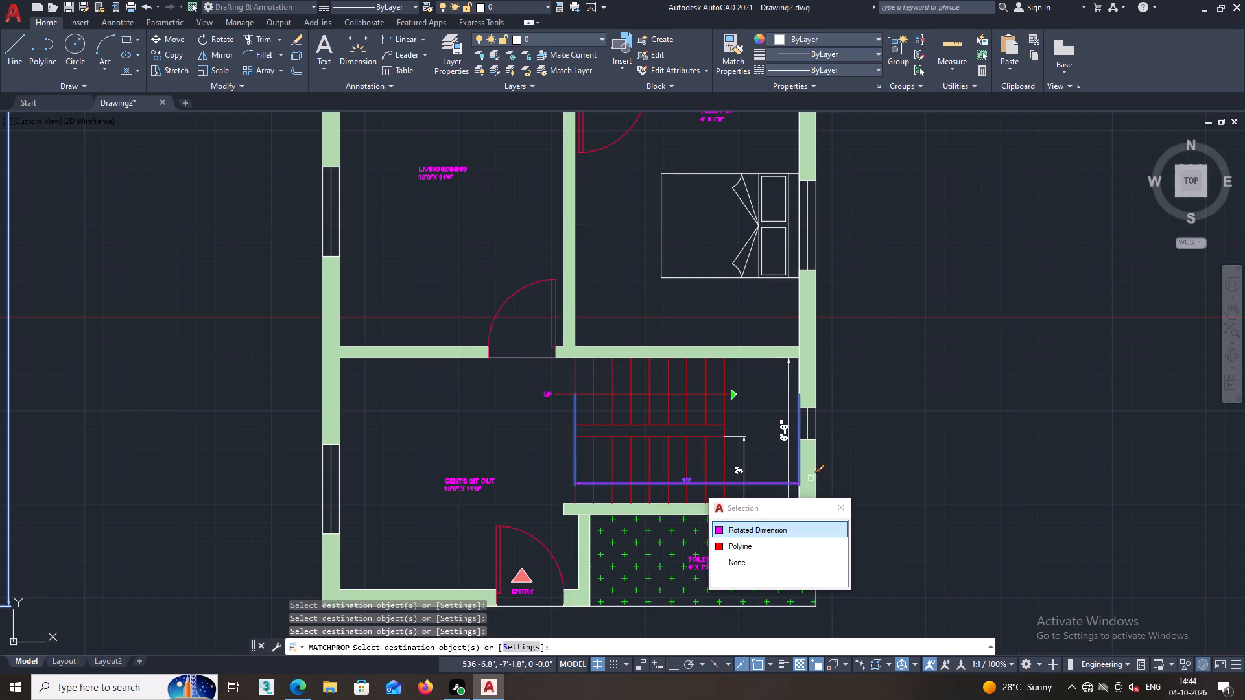
left_click(843, 504)
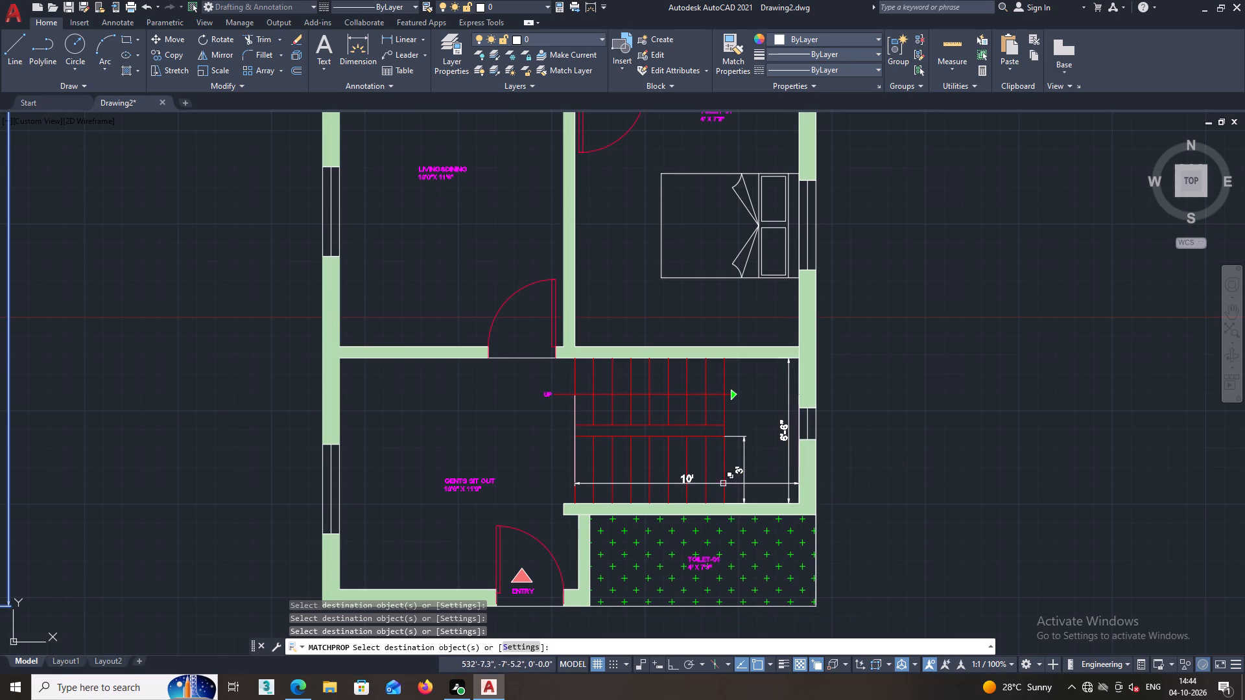
left_click(716, 484)
middle_click_drag(884, 478, 892, 399)
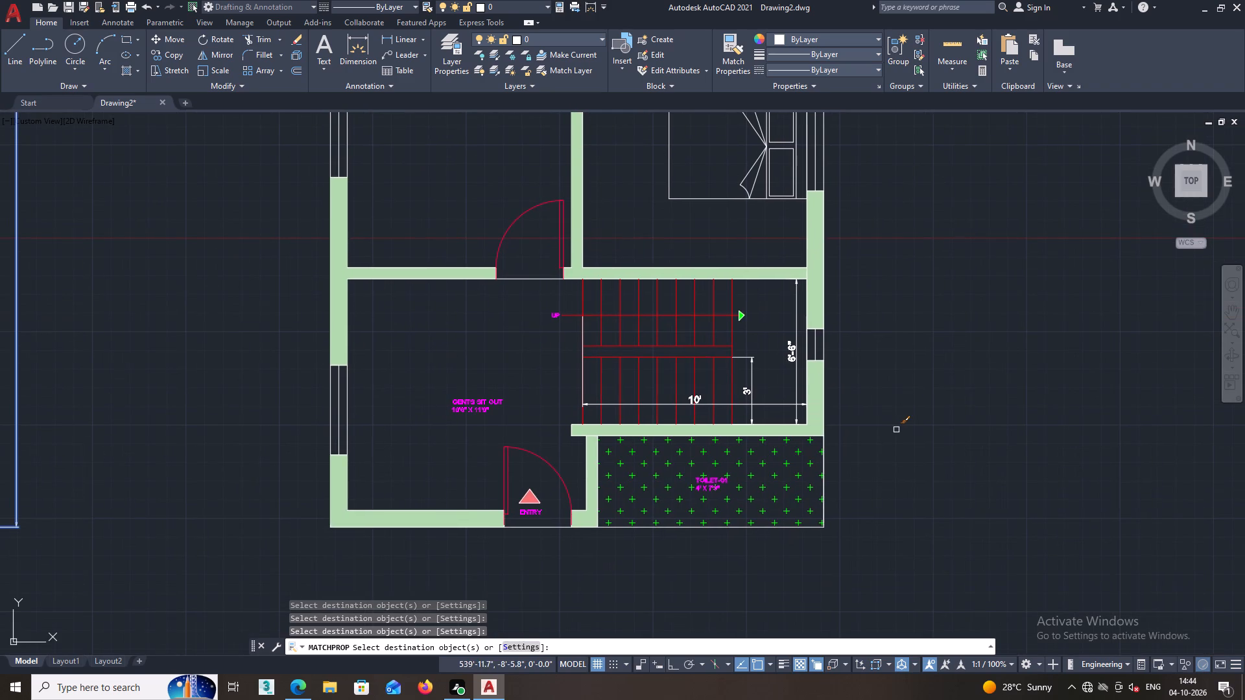
scroll(890, 451, "down", 2)
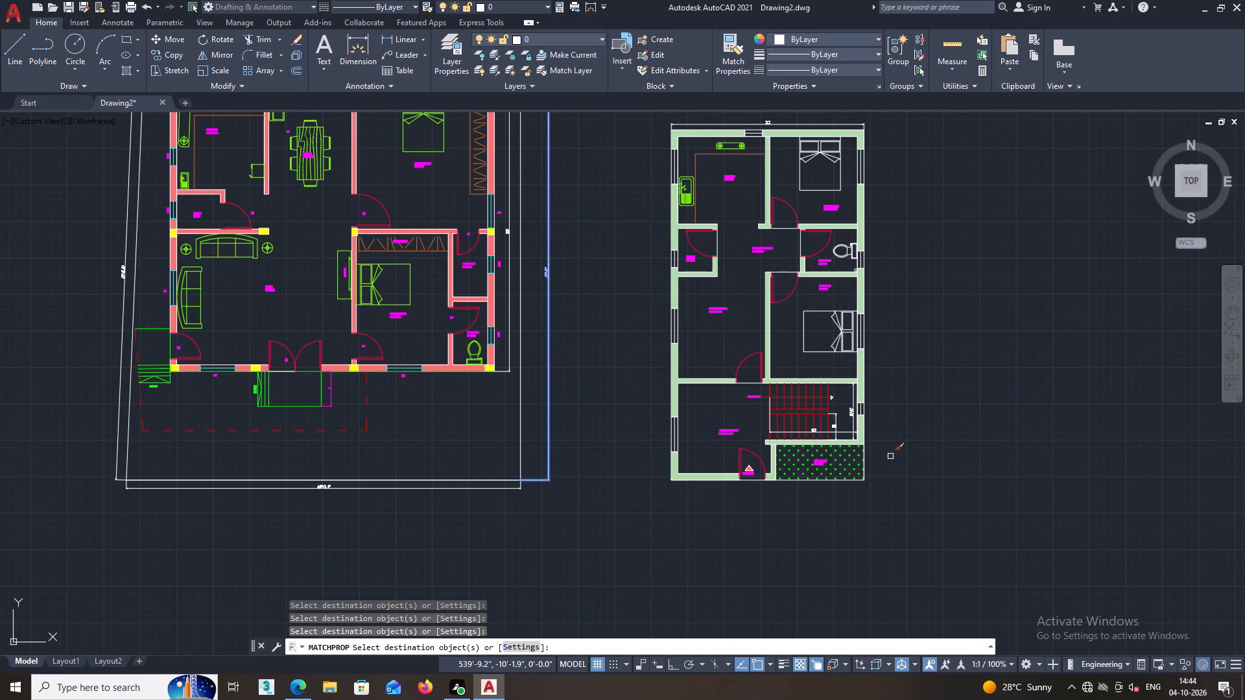
key("space")
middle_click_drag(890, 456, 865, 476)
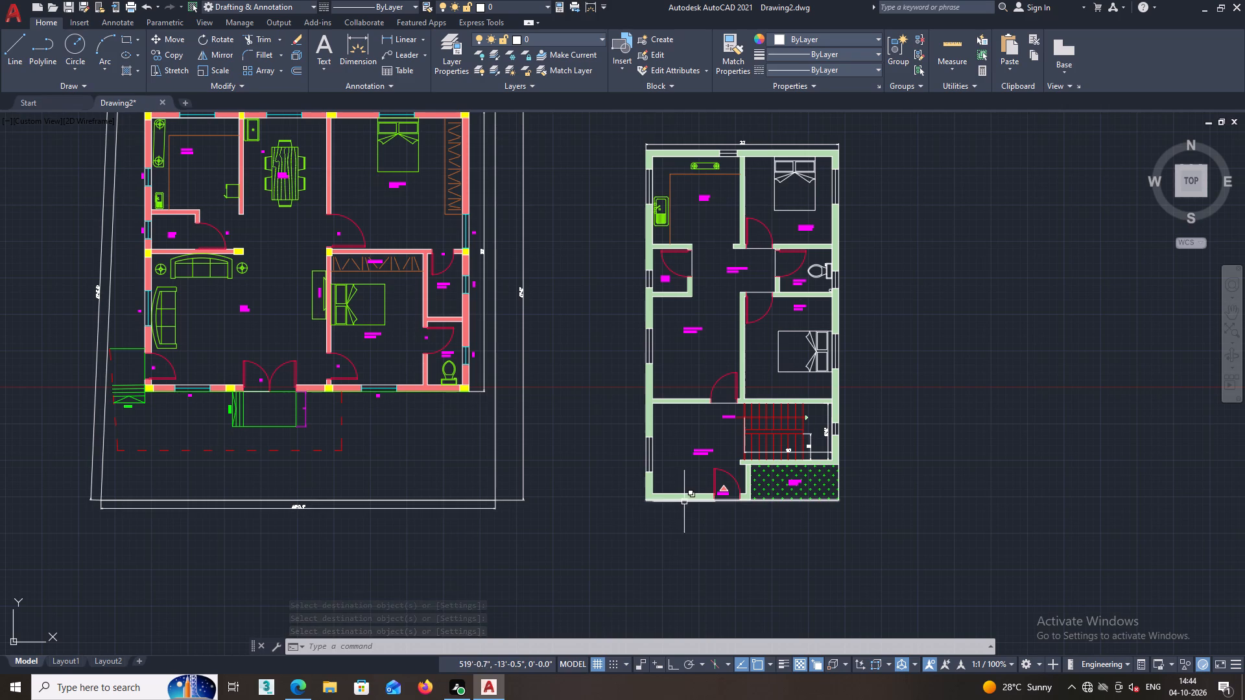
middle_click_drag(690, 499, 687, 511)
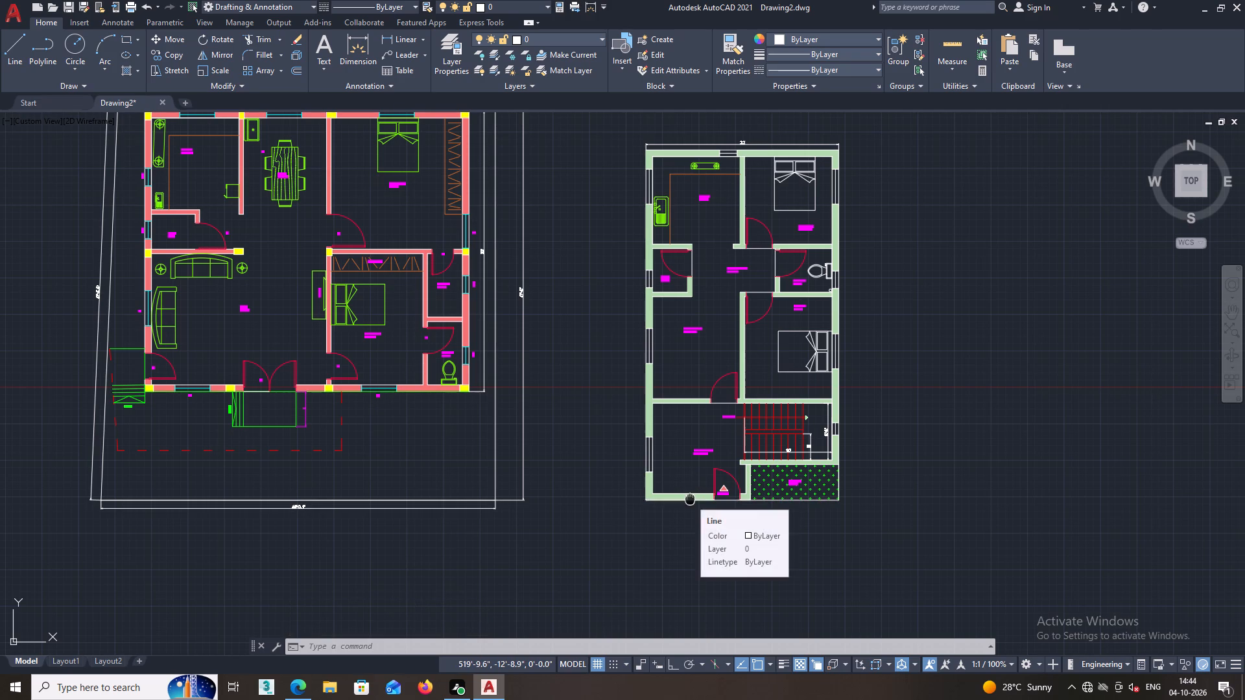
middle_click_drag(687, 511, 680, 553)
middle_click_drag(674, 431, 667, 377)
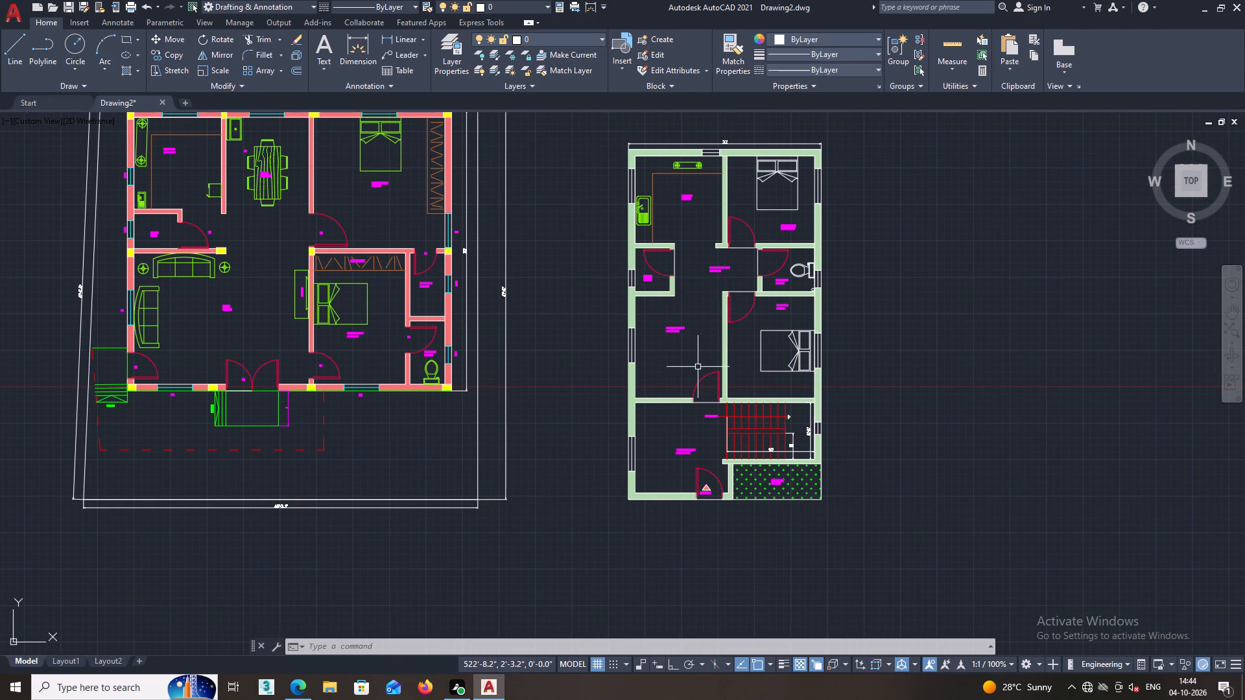
Match the living and dining window and the kitchen's west window in the second plan to the first plan's W4 window line.
middle_click_drag(682, 366, 664, 443)
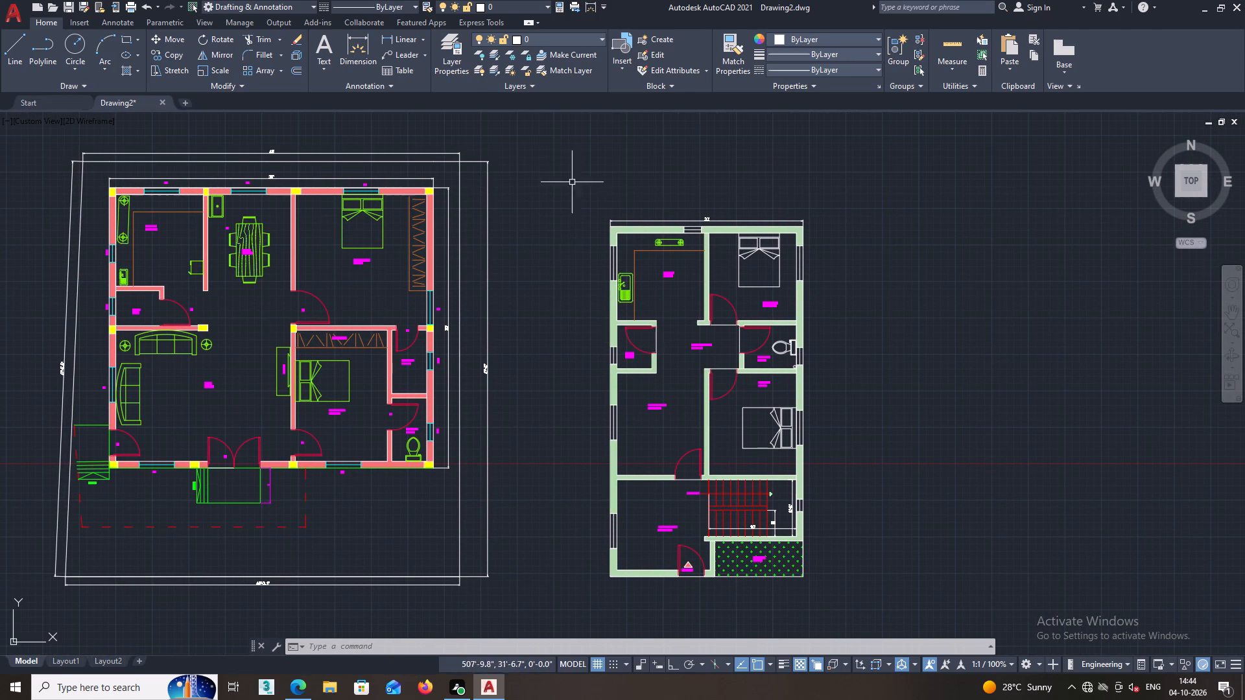
left_click(731, 36)
scroll(368, 195, "up", 4)
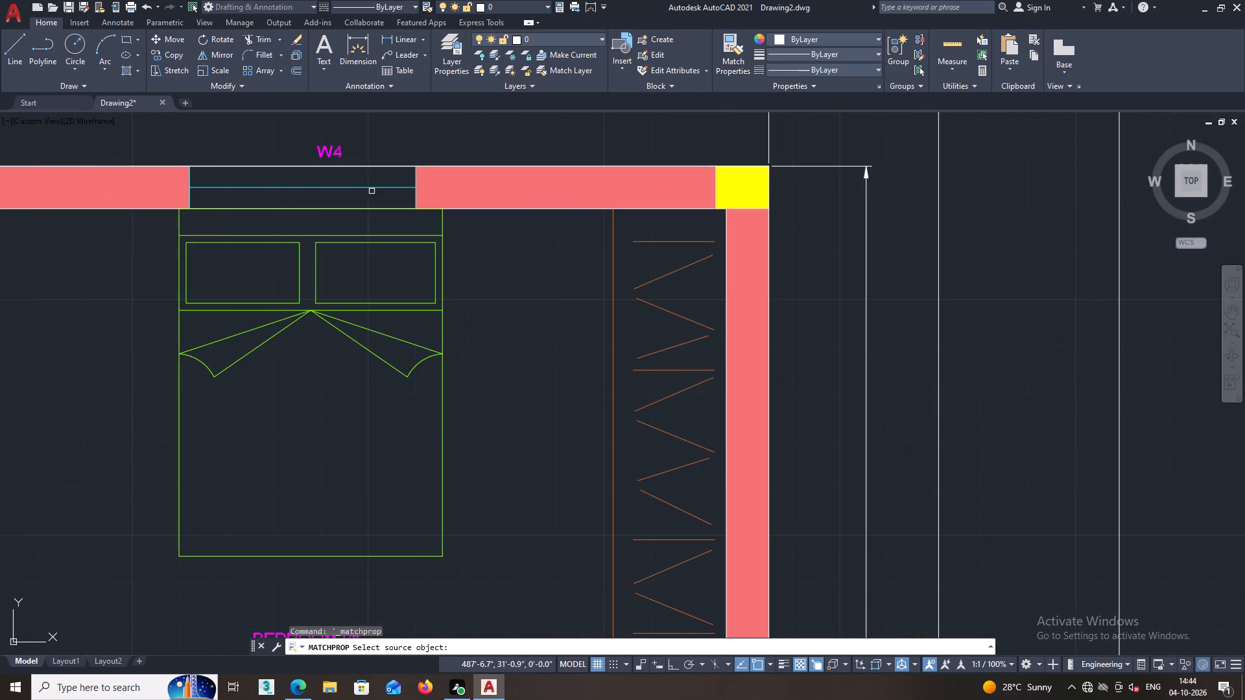
left_click(374, 187)
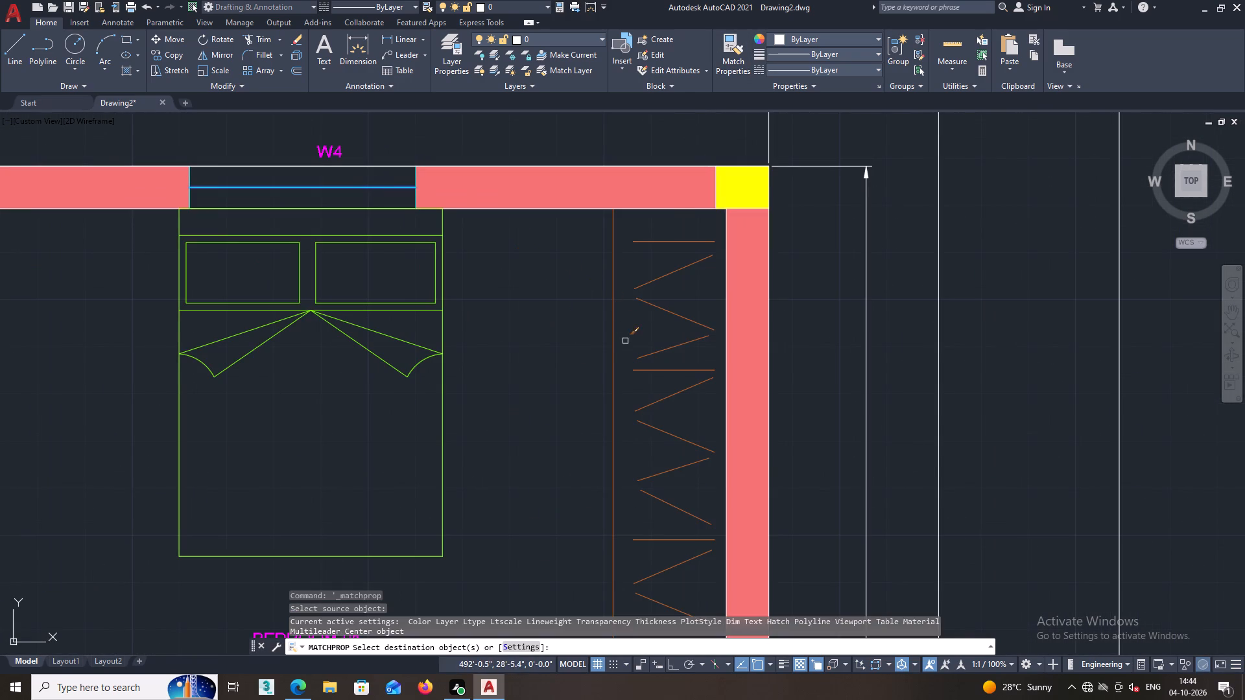
scroll(622, 352, "down", 1)
scroll(853, 447, "down", 2)
middle_click_drag(954, 474, 744, 211)
middle_click_drag(857, 380, 712, 334)
scroll(700, 441, "up", 2)
left_click(771, 431)
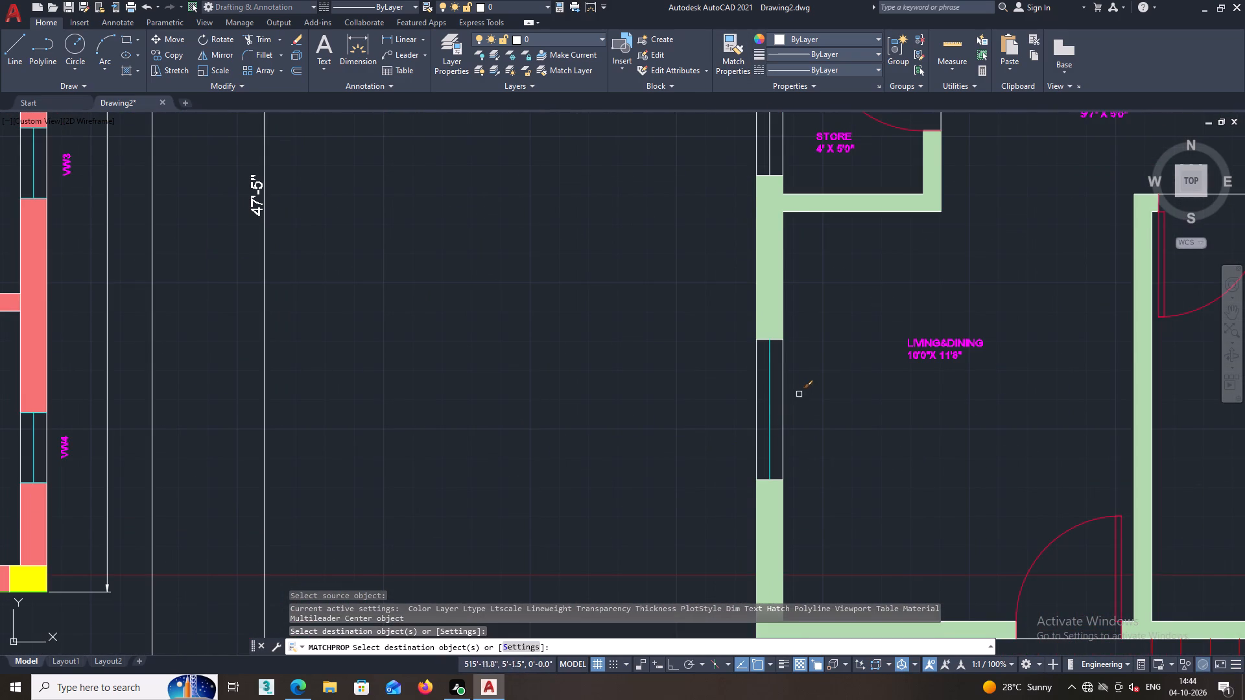
scroll(801, 392, "down", 3)
middle_click_drag(818, 312, 802, 426)
scroll(786, 376, "up", 4)
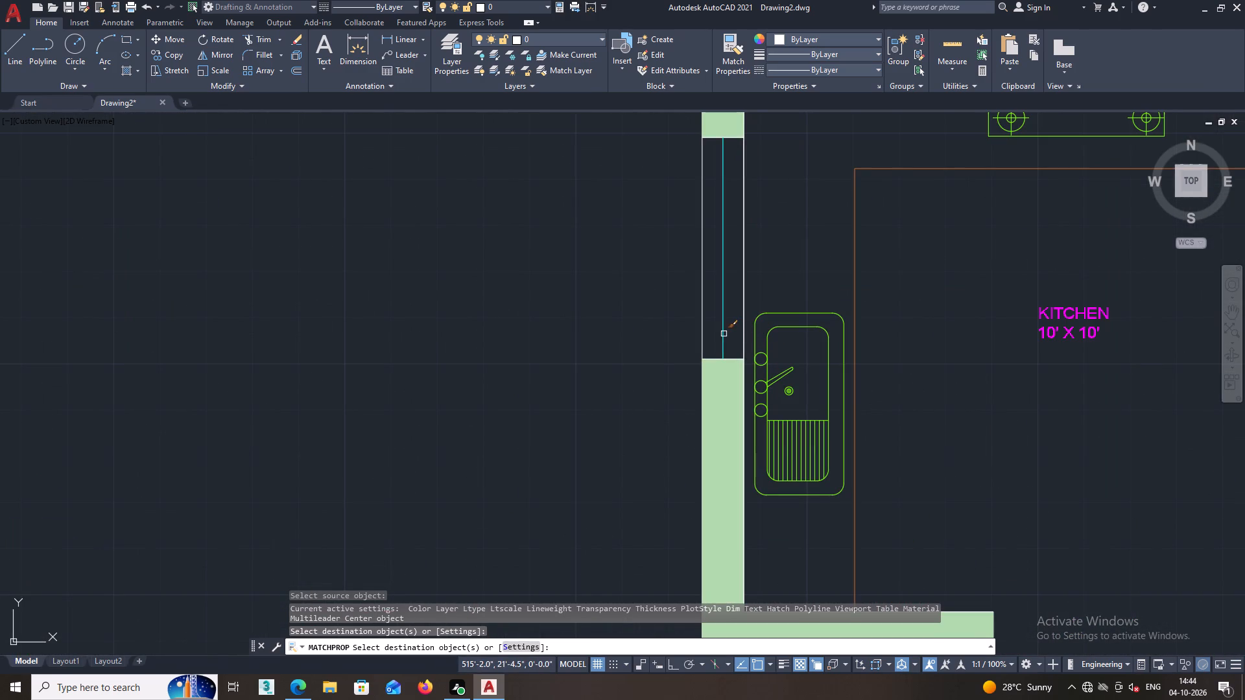
left_click(724, 334)
left_click(763, 277)
left_click(693, 270)
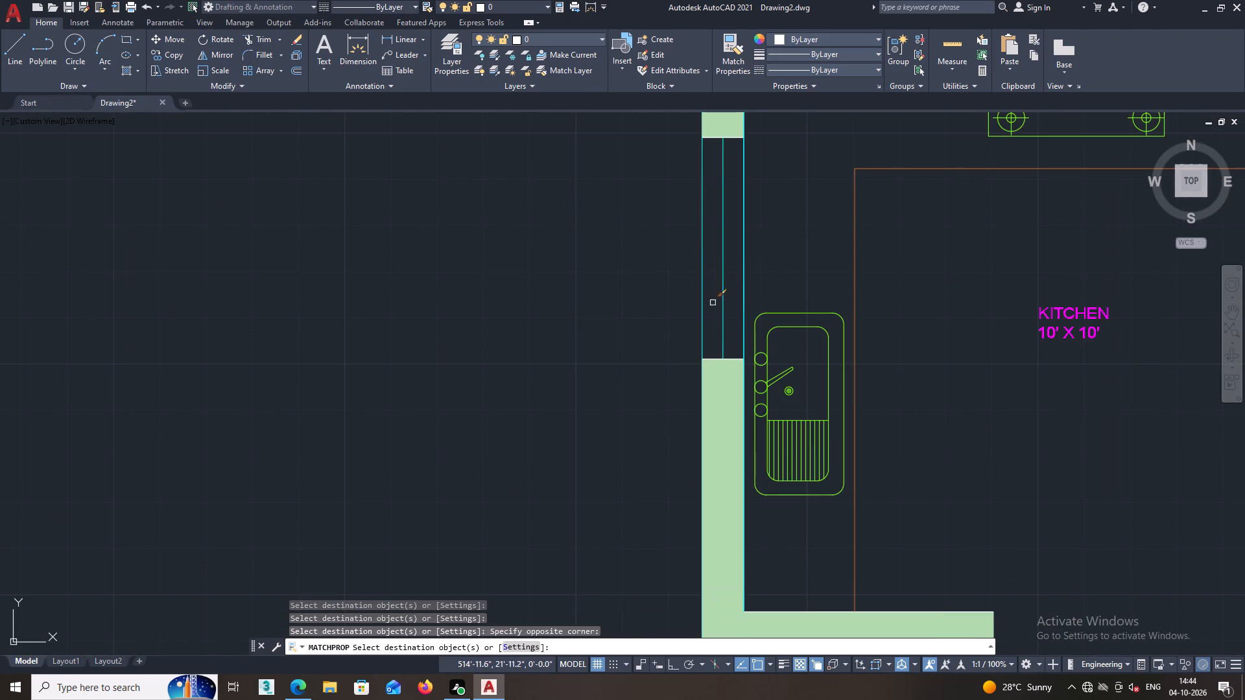
Apply the same window properties to the store window and the gents sit out's west window in the second plan.
scroll(713, 304, "down", 2)
middle_click_drag(670, 390, 667, 299)
scroll(720, 434, "up", 2)
left_click(733, 418)
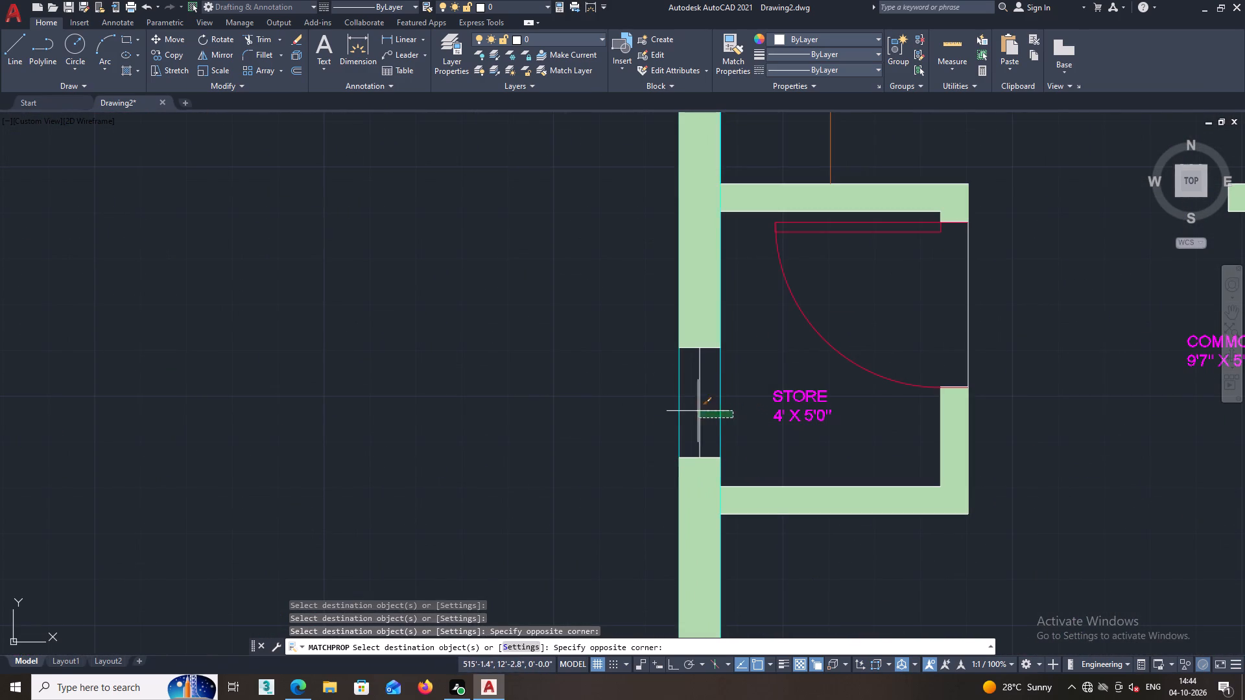
left_click(606, 403)
scroll(616, 399, "down", 2)
middle_click_drag(615, 379, 648, 222)
middle_click_drag(746, 450, 762, 231)
middle_click_drag(755, 377, 777, 223)
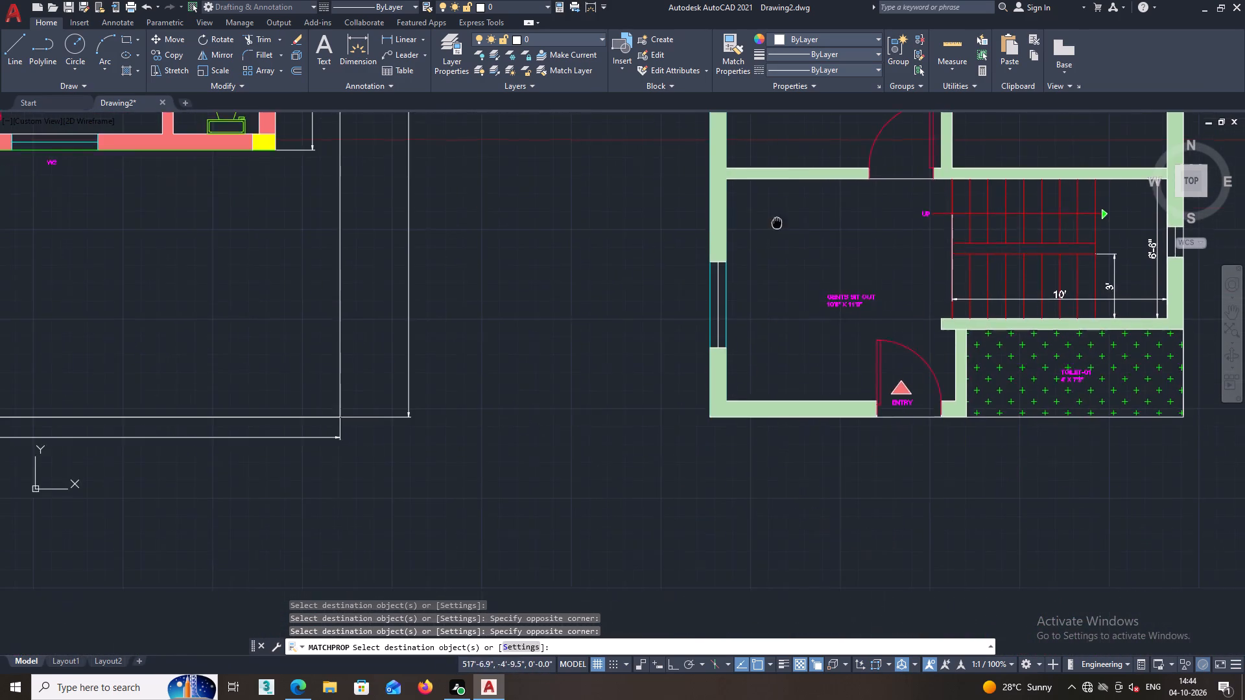
scroll(760, 310, "up", 1)
left_click(731, 310)
left_click(583, 309)
scroll(619, 300, "down", 3)
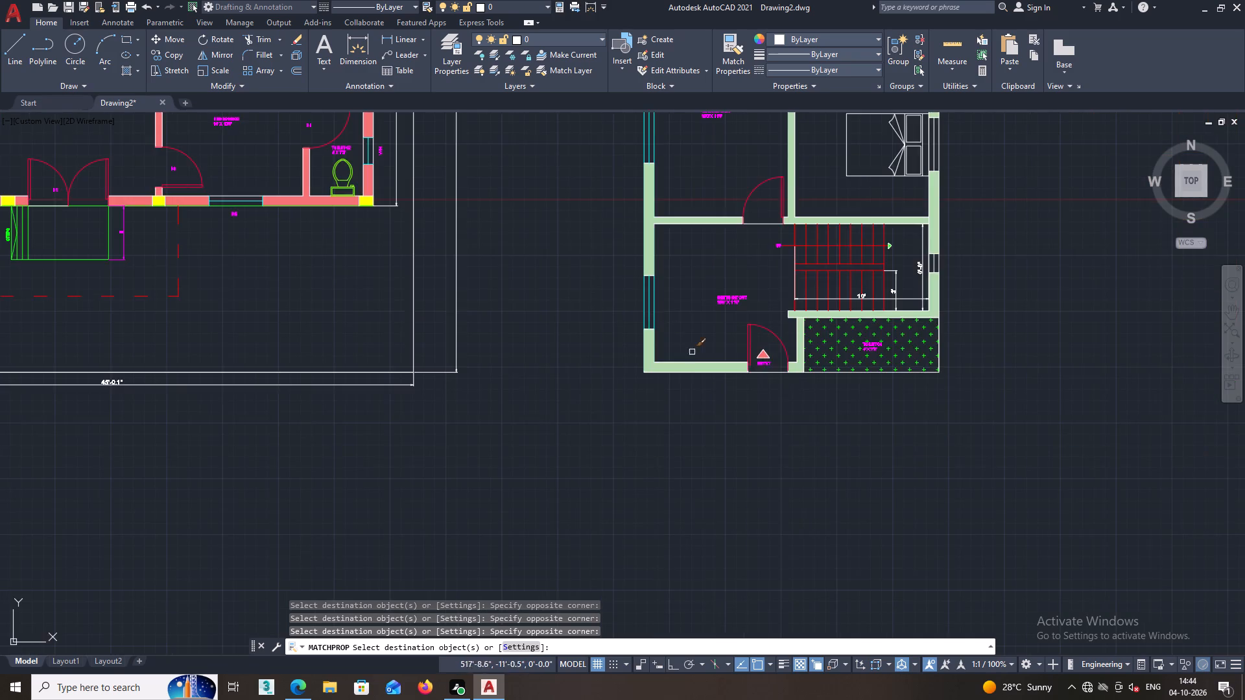
Apply the same window properties to the east-wall windows of the south bedroom and the toilet in the second plan.
scroll(792, 397, "down", 1)
middle_click_drag(808, 411, 699, 500)
scroll(831, 337, "up", 3)
scroll(635, 334, "up", 2)
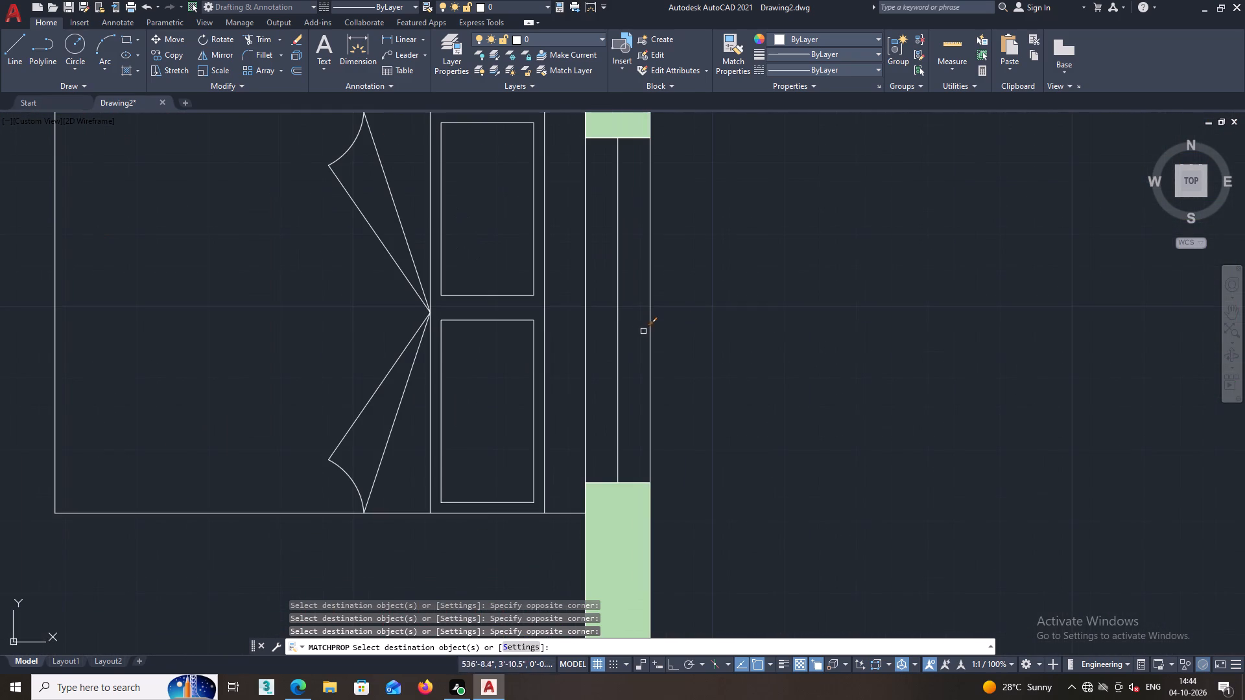
left_click(698, 325)
left_click(584, 330)
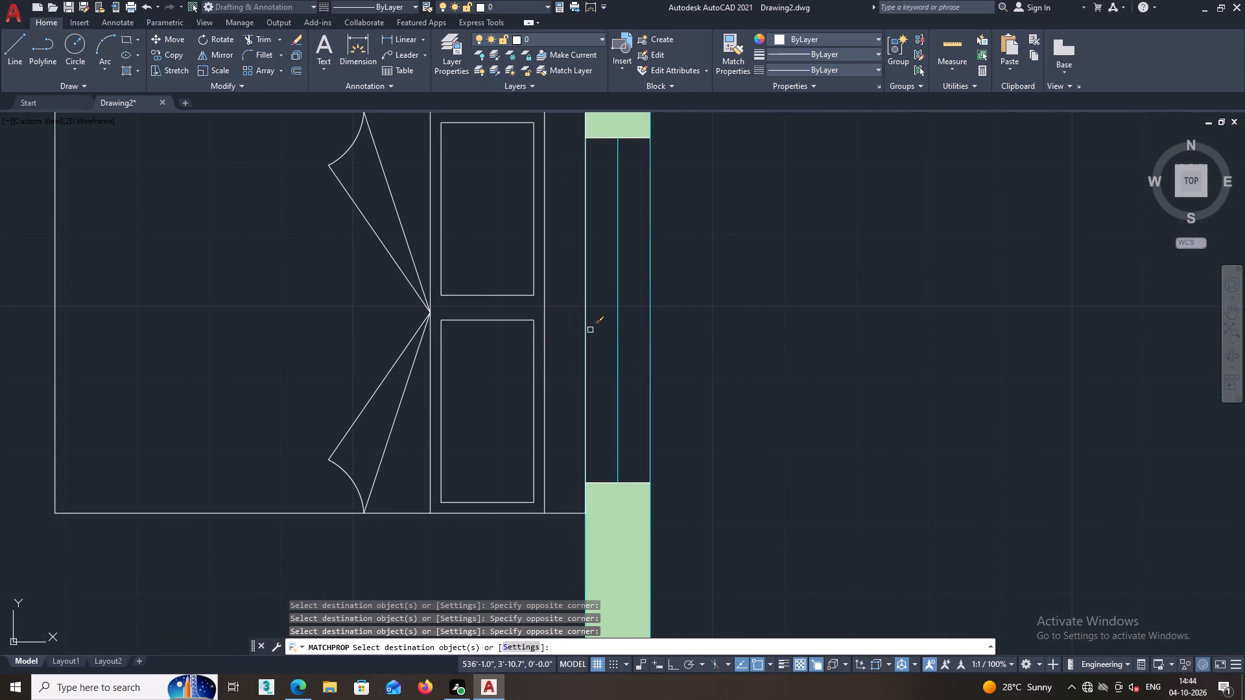
scroll(643, 329, "down", 4)
middle_click(643, 329)
middle_click_drag(706, 352, 716, 590)
scroll(688, 421, "up", 2)
left_click(627, 381)
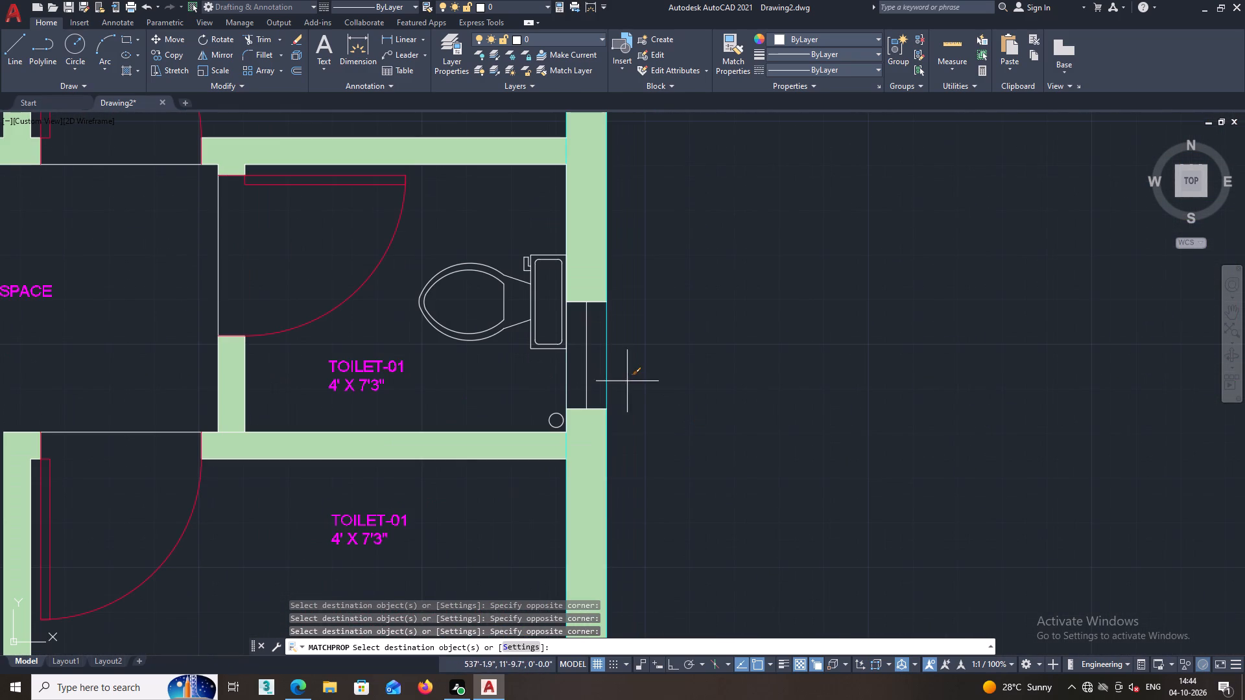
left_click(565, 377)
Apply the same window properties to Bedroom-1's east window and the kitchen's north window in the second plan.
scroll(631, 366, "down", 1)
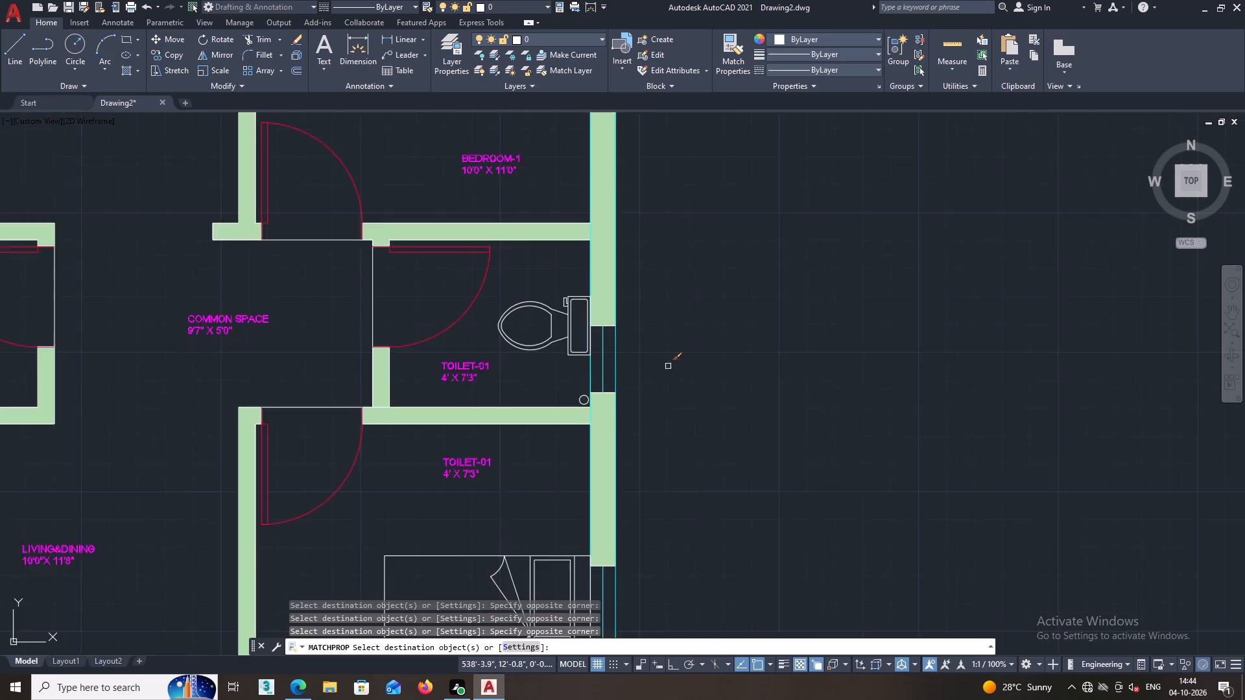
scroll(669, 366, "down", 2)
middle_click_drag(684, 379, 695, 483)
scroll(678, 349, "up", 2)
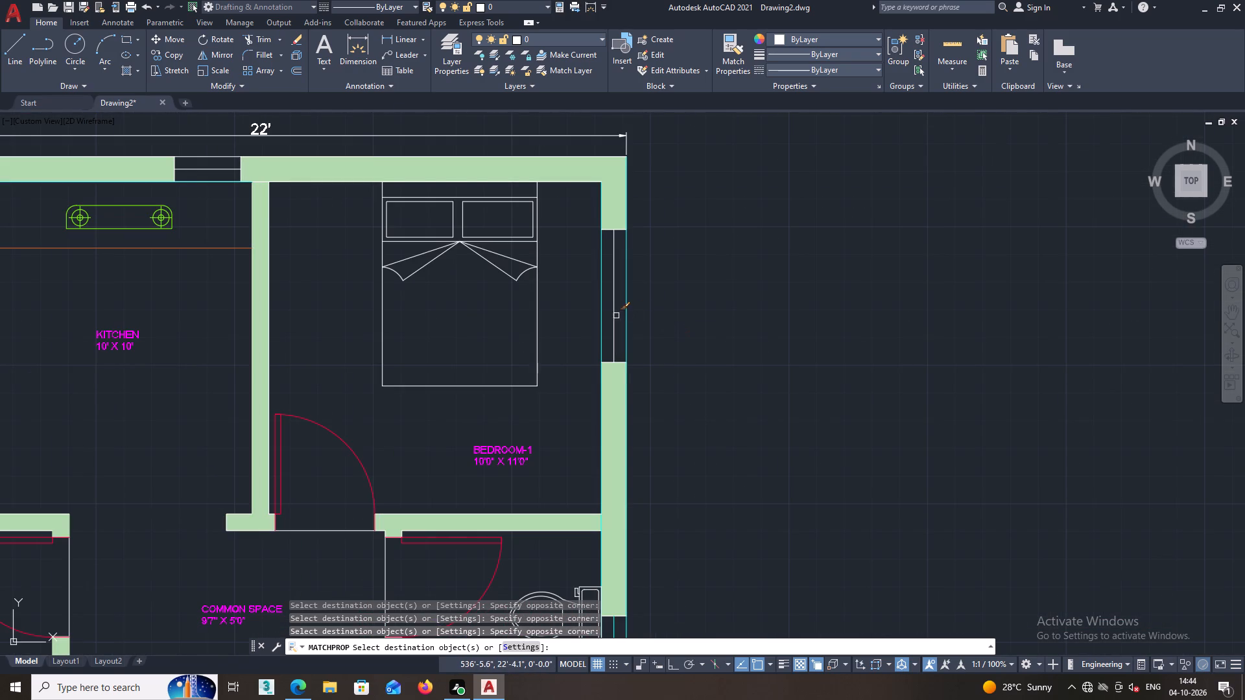
left_click(619, 324)
left_click(607, 331)
scroll(621, 332, "down", 2)
middle_click_drag(700, 446, 728, 334)
middle_click_drag(737, 513, 737, 484)
middle_click_drag(410, 137, 410, 351)
scroll(468, 339, "up", 2)
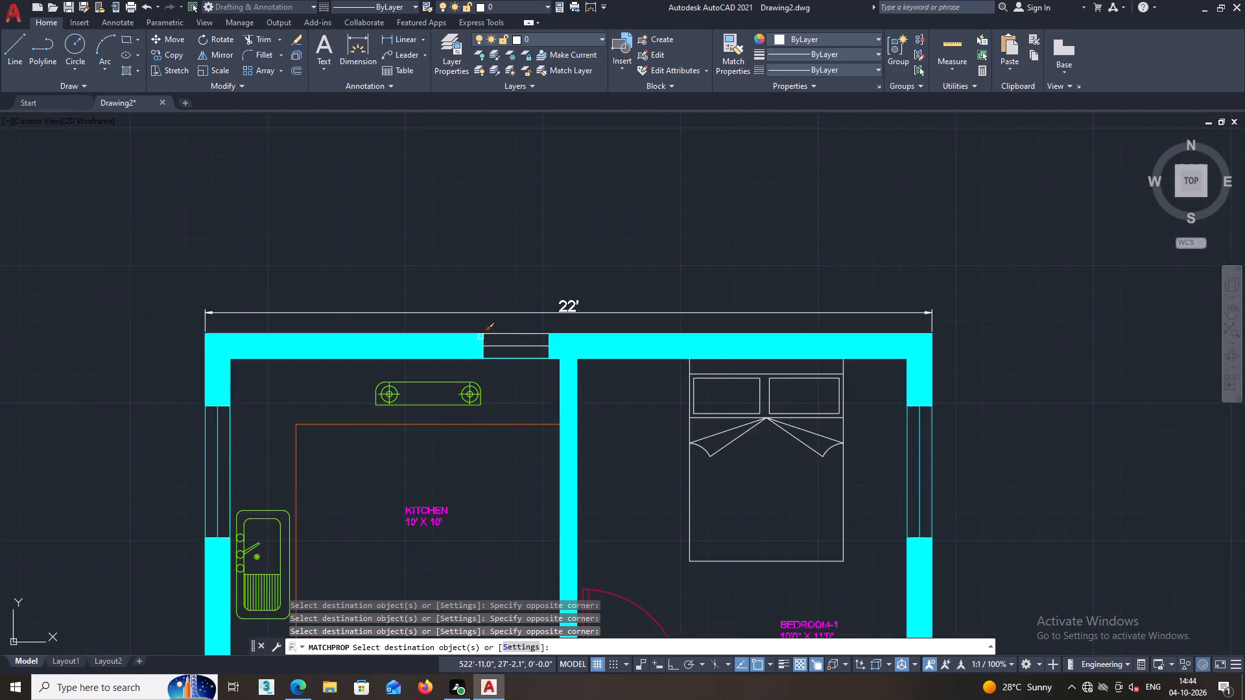
scroll(495, 346, "up", 2)
left_click(527, 346)
left_click(519, 292)
Apply the same window properties to the staircase's east window in the second plan, and finish matching.
scroll(531, 290, "down", 3)
scroll(600, 330, "down", 2)
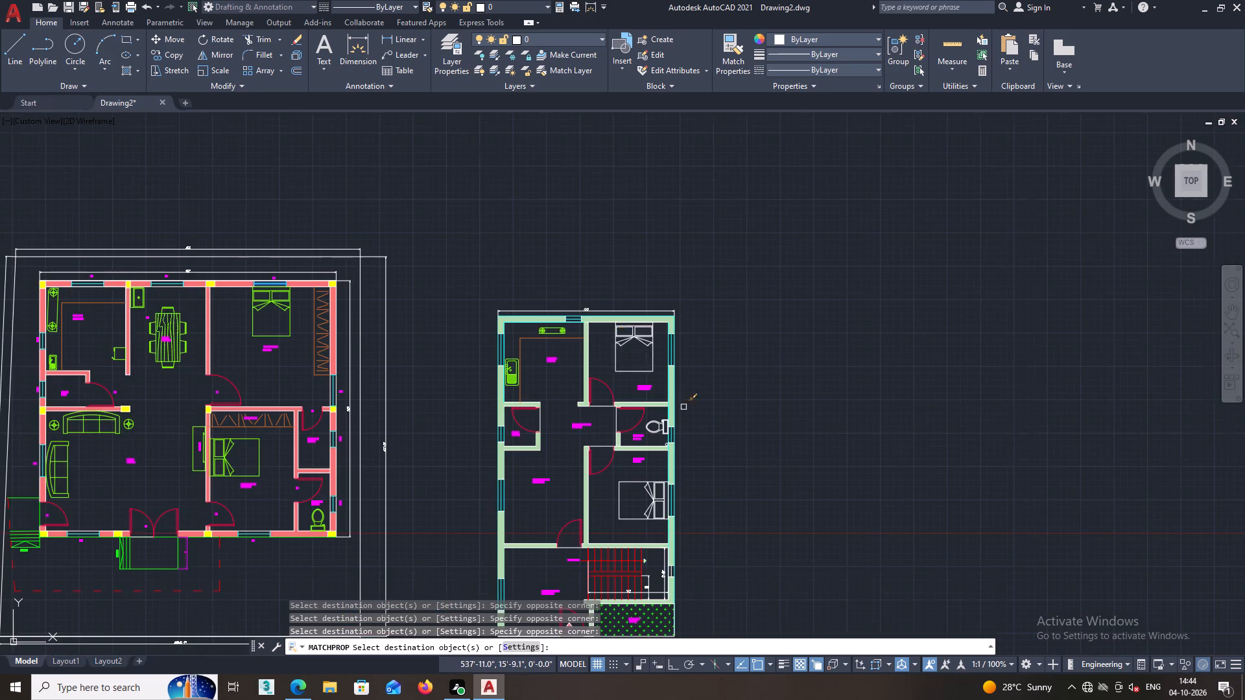
middle_click_drag(718, 466, 722, 353)
middle_click_drag(683, 485, 688, 410)
scroll(678, 390, "up", 4)
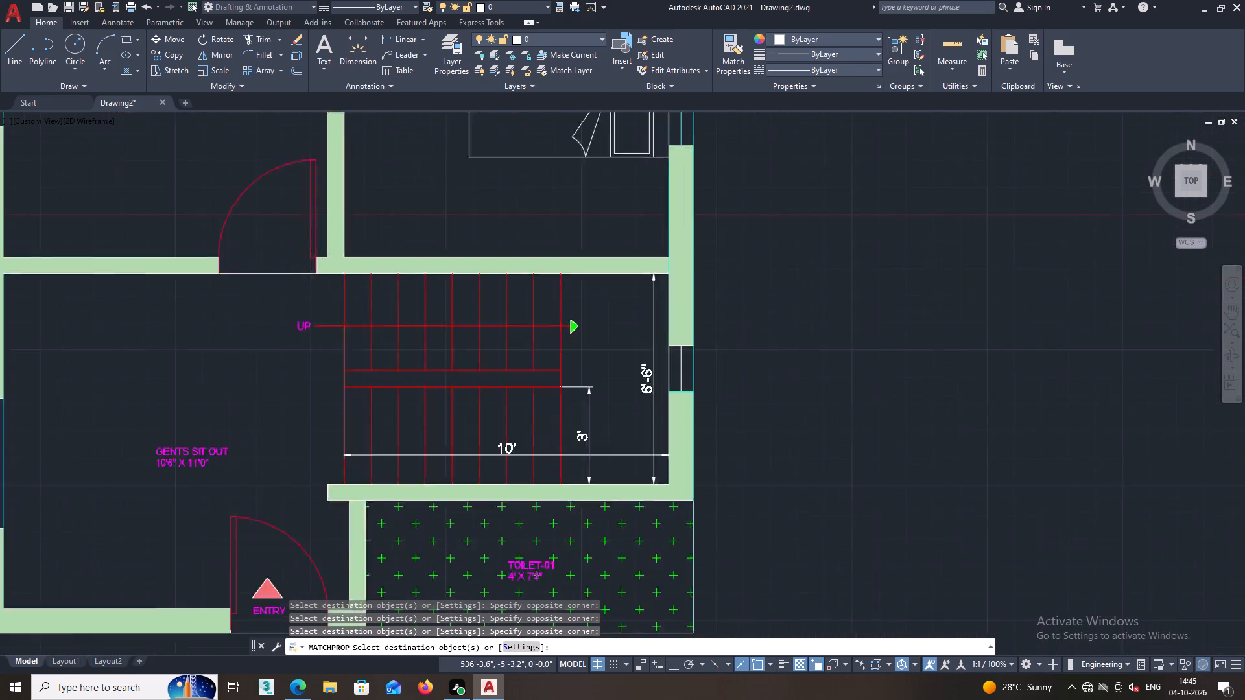
left_click(686, 381)
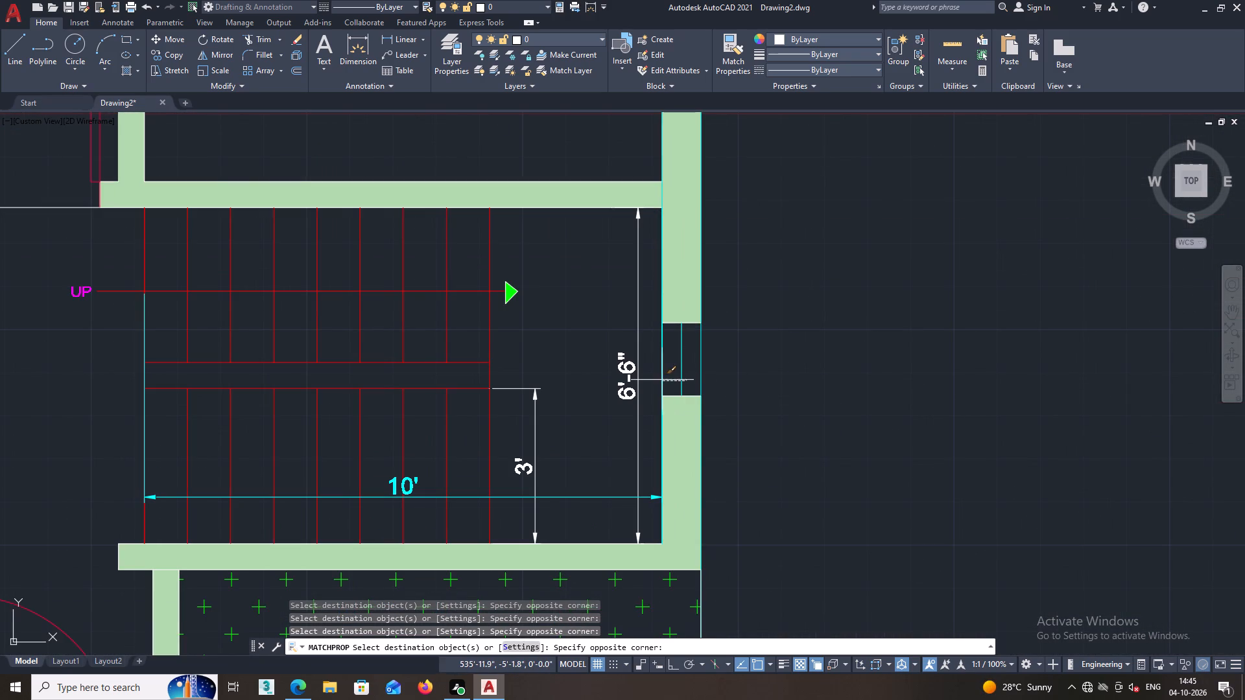
left_click(670, 375)
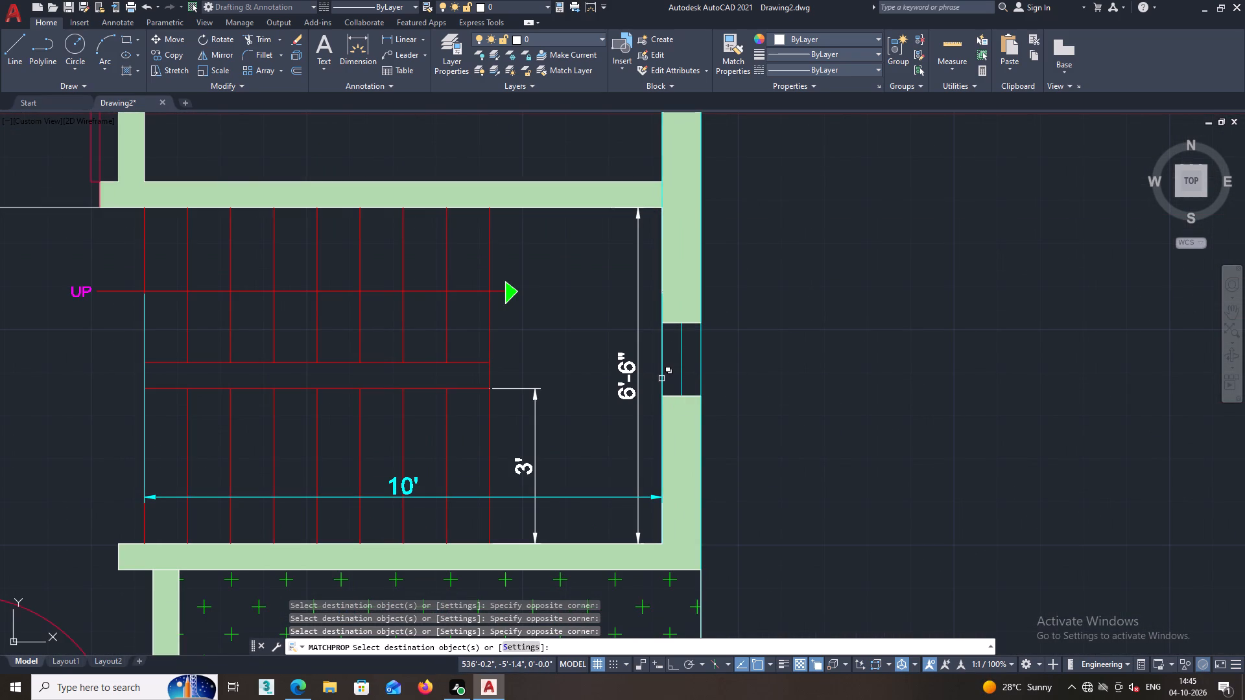
scroll(775, 398, "down", 2)
middle_click_drag(773, 406, 731, 508)
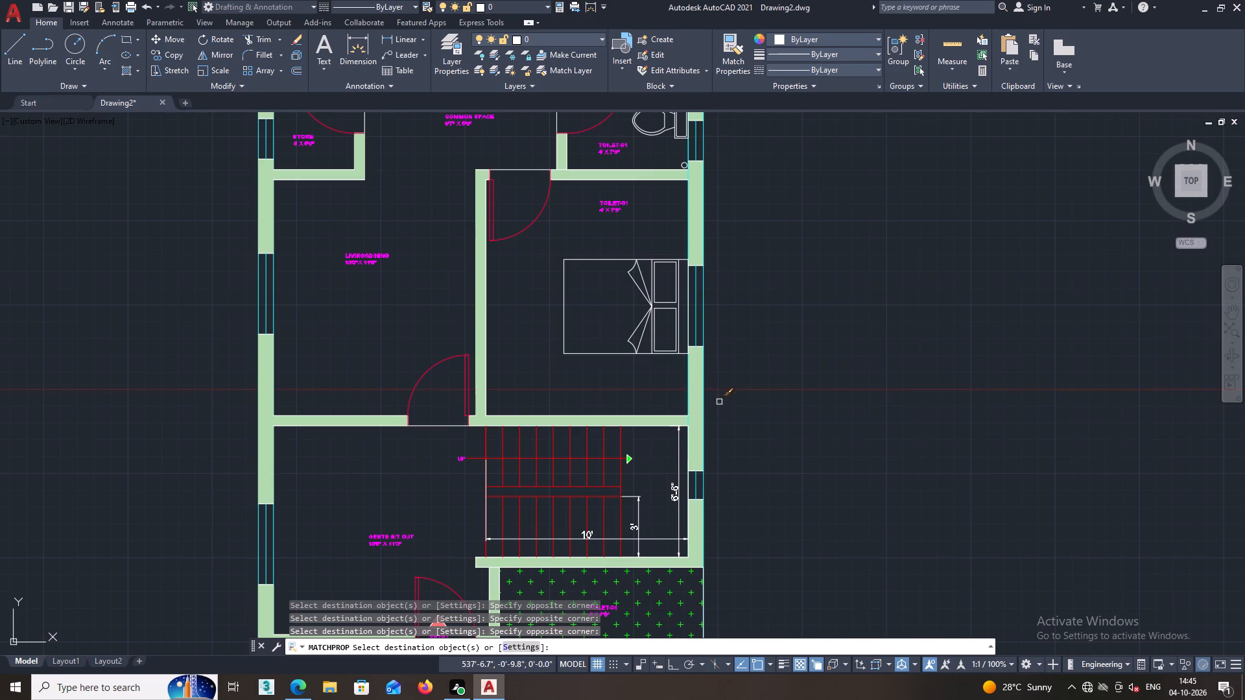
scroll(752, 312, "down", 2)
middle_click_drag(752, 369, 630, 350)
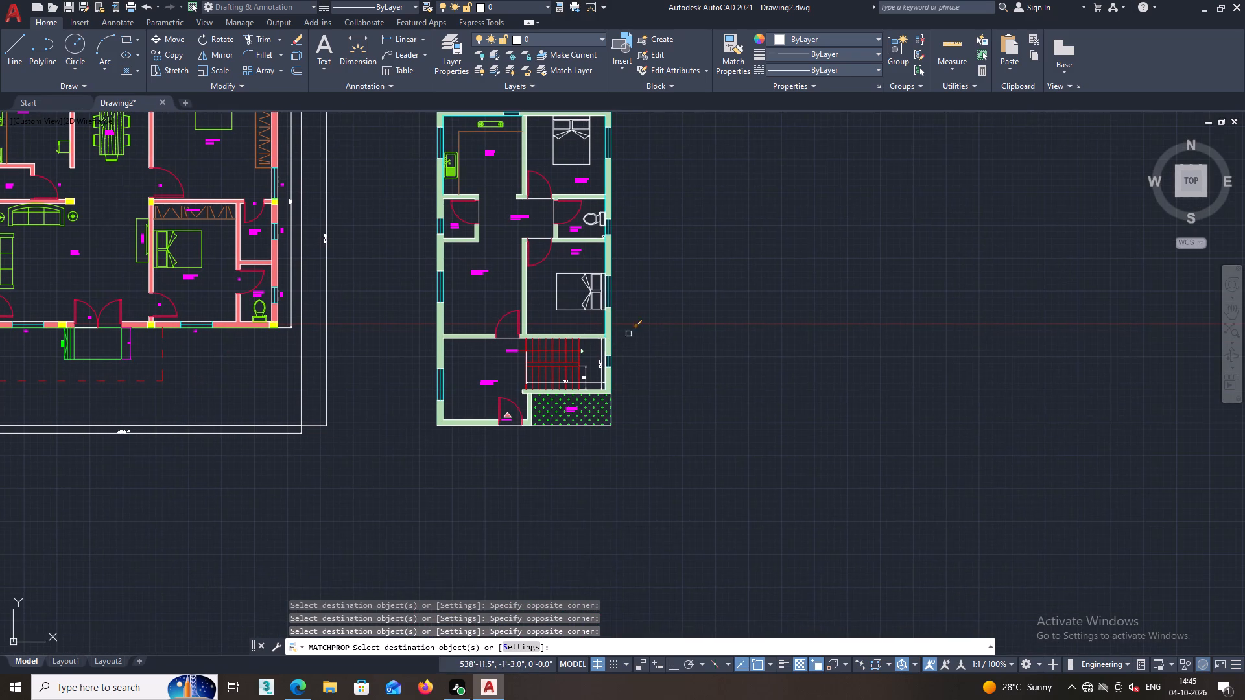
key("space")
Review the windows, fixtures and furniture across the second plan.
scroll(555, 250, "up", 2)
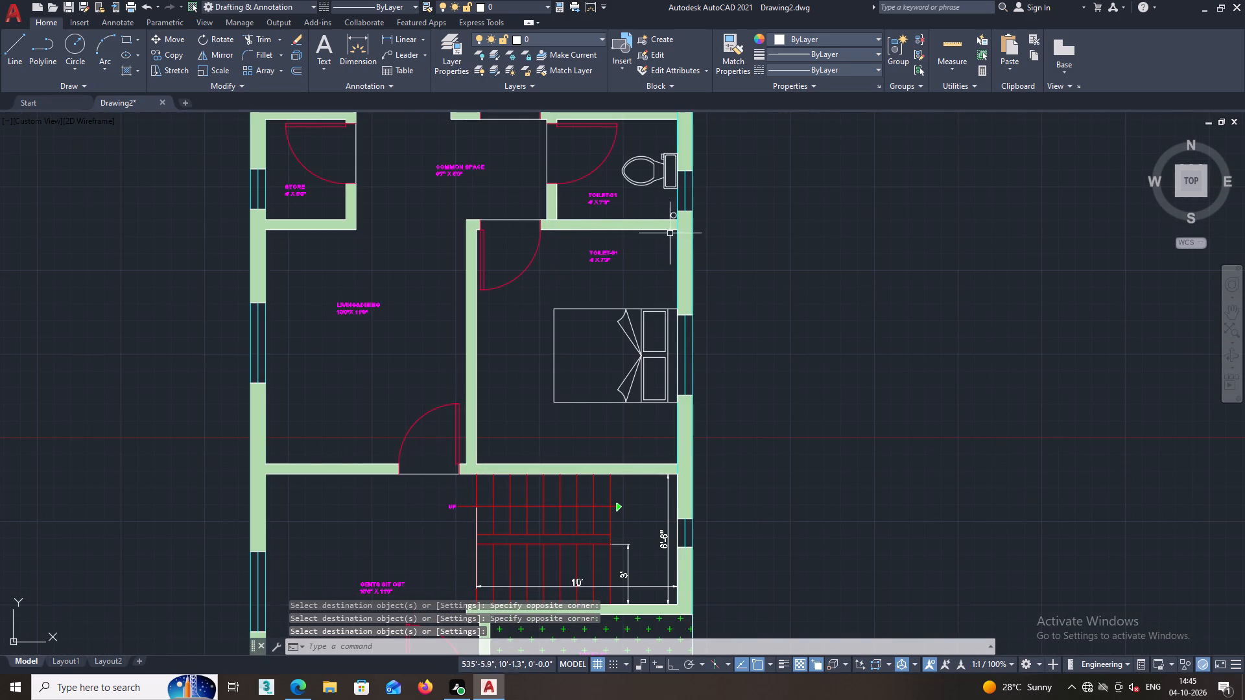
middle_click_drag(685, 215, 680, 316)
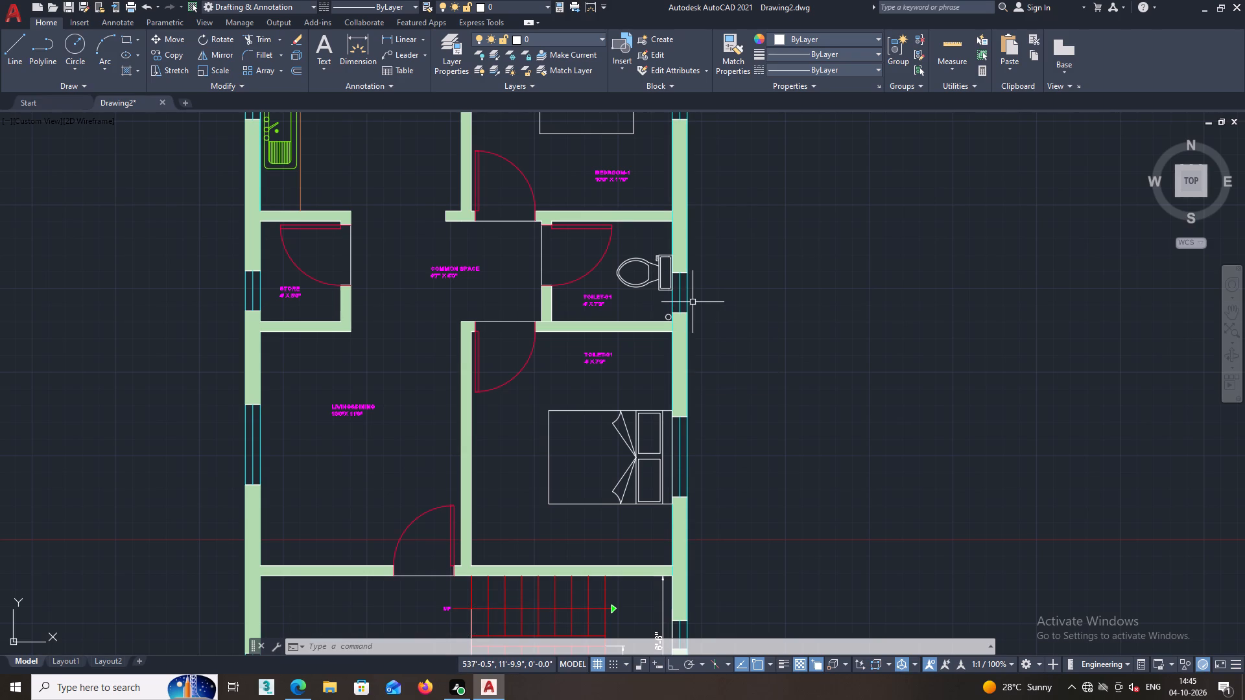
middle_click_drag(667, 323, 680, 500)
middle_click(676, 482)
scroll(676, 482, "down", 1)
middle_click_drag(666, 458, 710, 450)
scroll(704, 445, "down", 1)
scroll(686, 395, "up", 1)
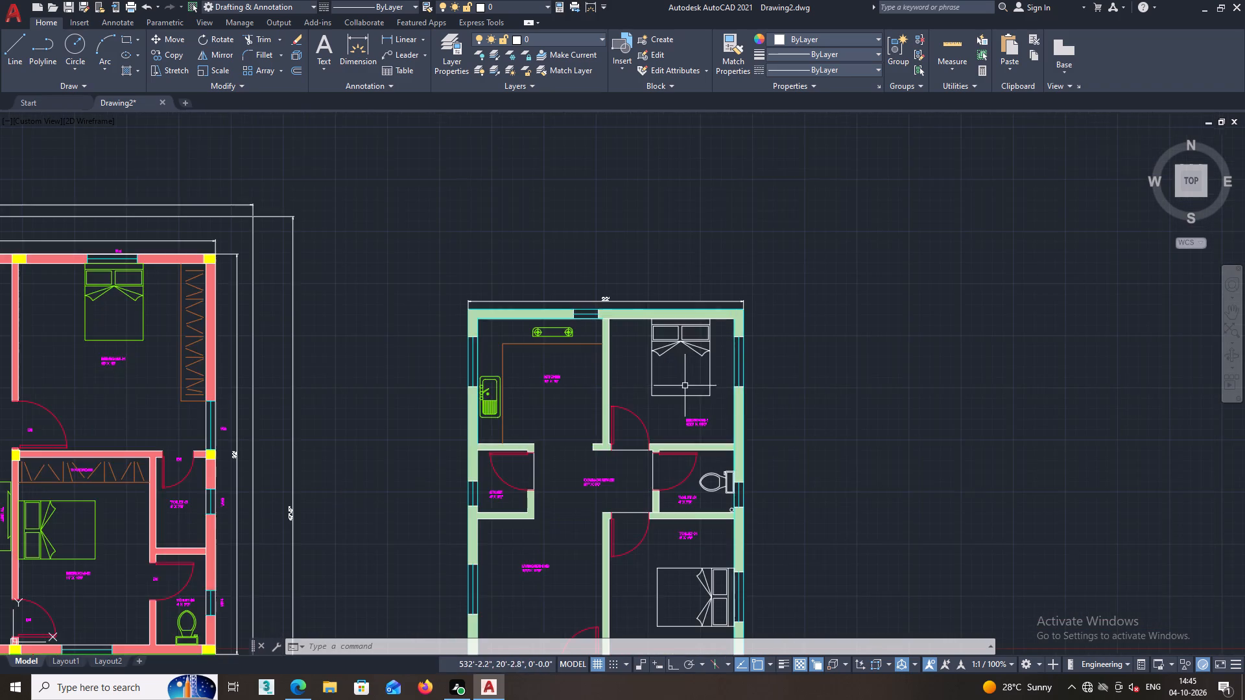
middle_click_drag(682, 387, 751, 340)
scroll(678, 347, "down", 1)
middle_click_drag(661, 336, 616, 312)
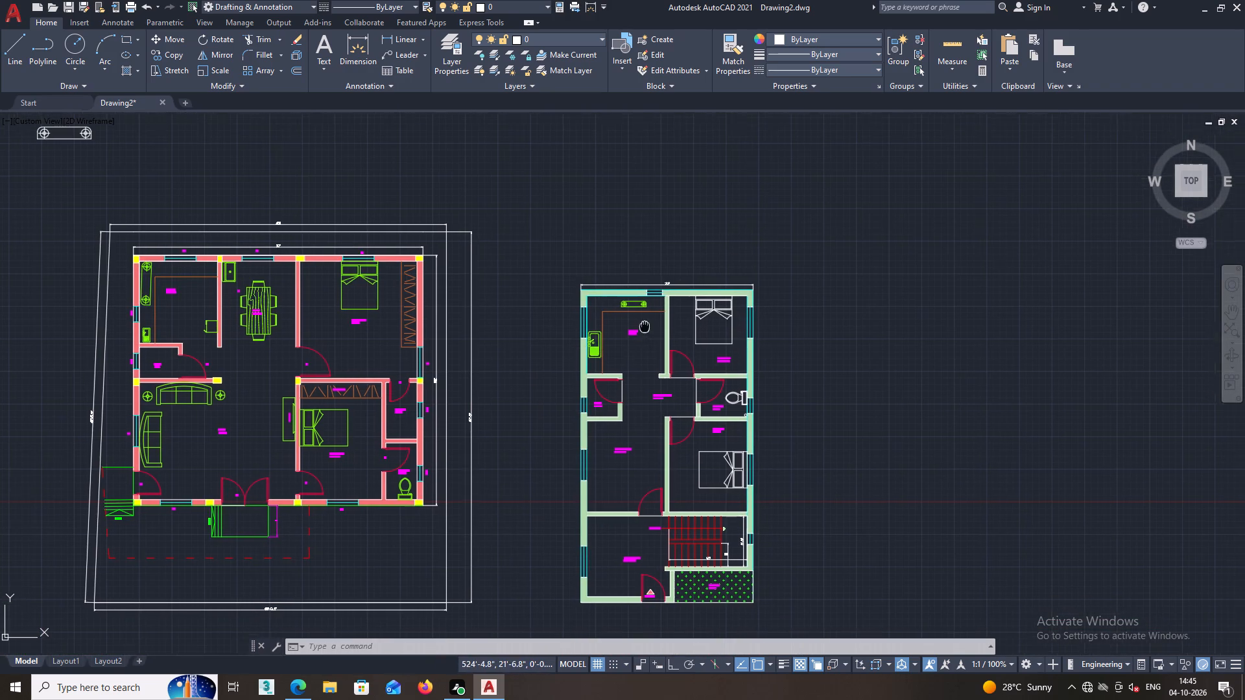
middle_click_drag(616, 312, 614, 309)
Put both bed blocks and the toilet fixture in the second plan on the furniture layer.
scroll(678, 315, "up", 2)
left_click(622, 325)
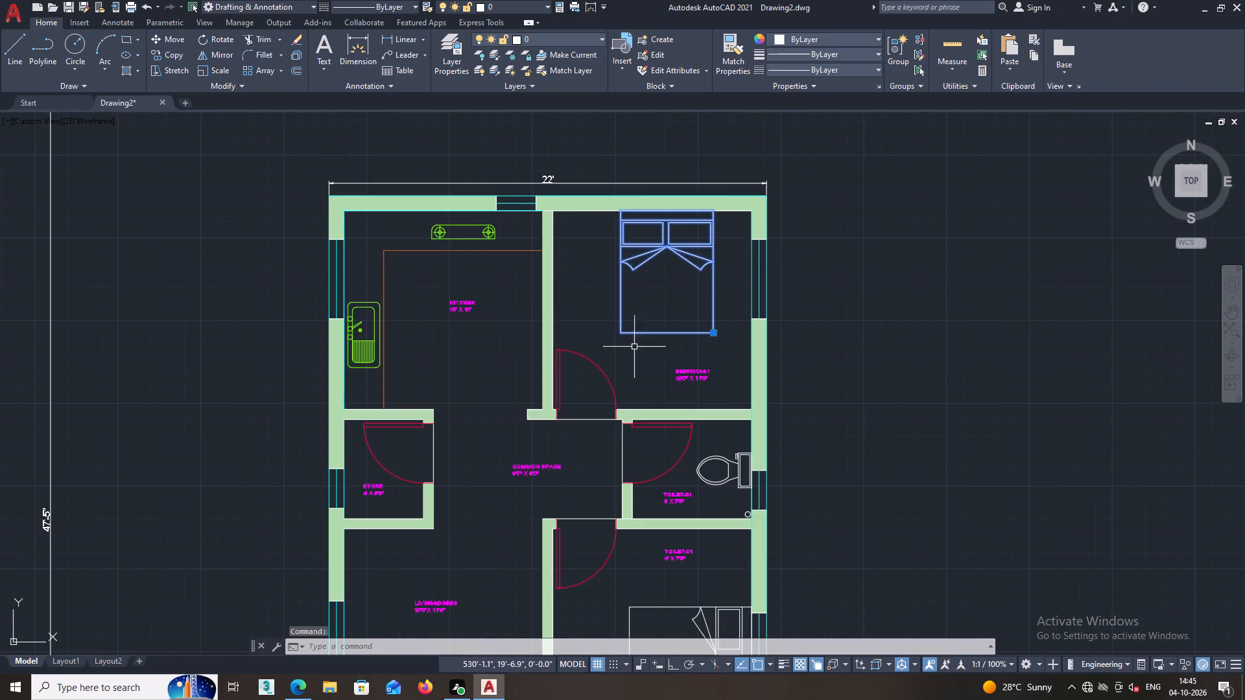
middle_click_drag(713, 459, 712, 323)
left_click(718, 323)
middle_click_drag(709, 363, 717, 331)
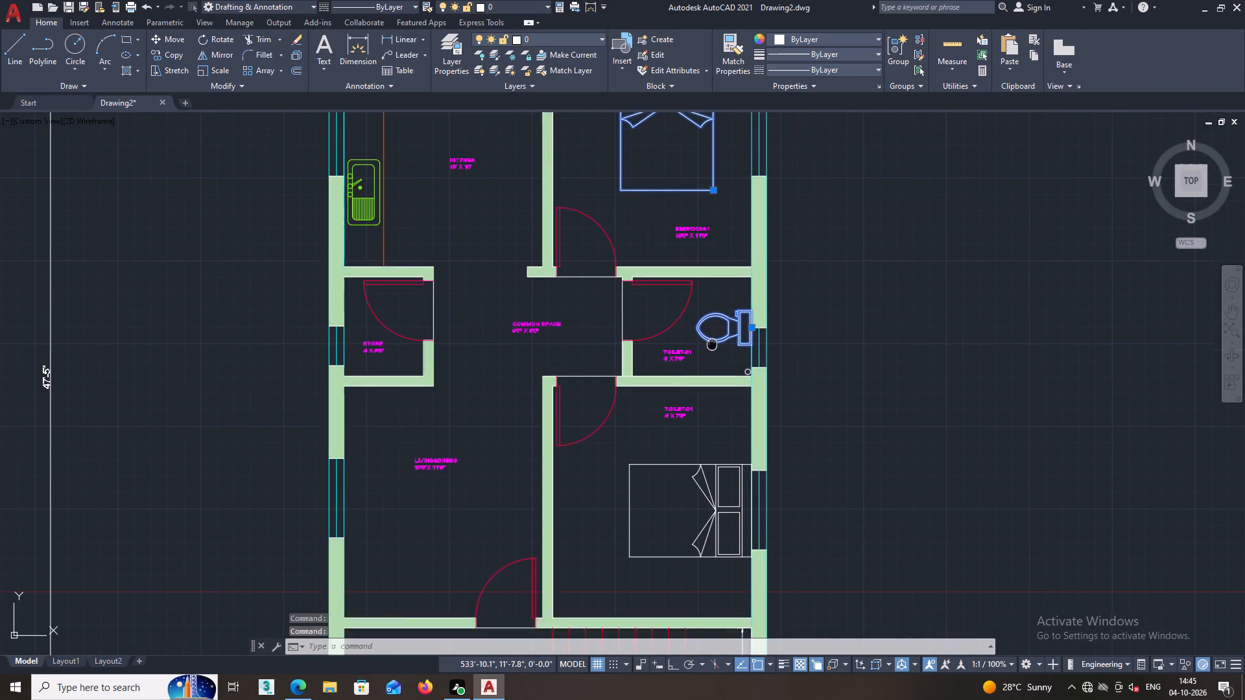
middle_click_drag(717, 331, 724, 306)
left_click(683, 415)
middle_click_drag(456, 358, 563, 262)
scroll(563, 362, "down", 2)
middle_click_drag(576, 452, 592, 355)
middle_click_drag(615, 401, 605, 534)
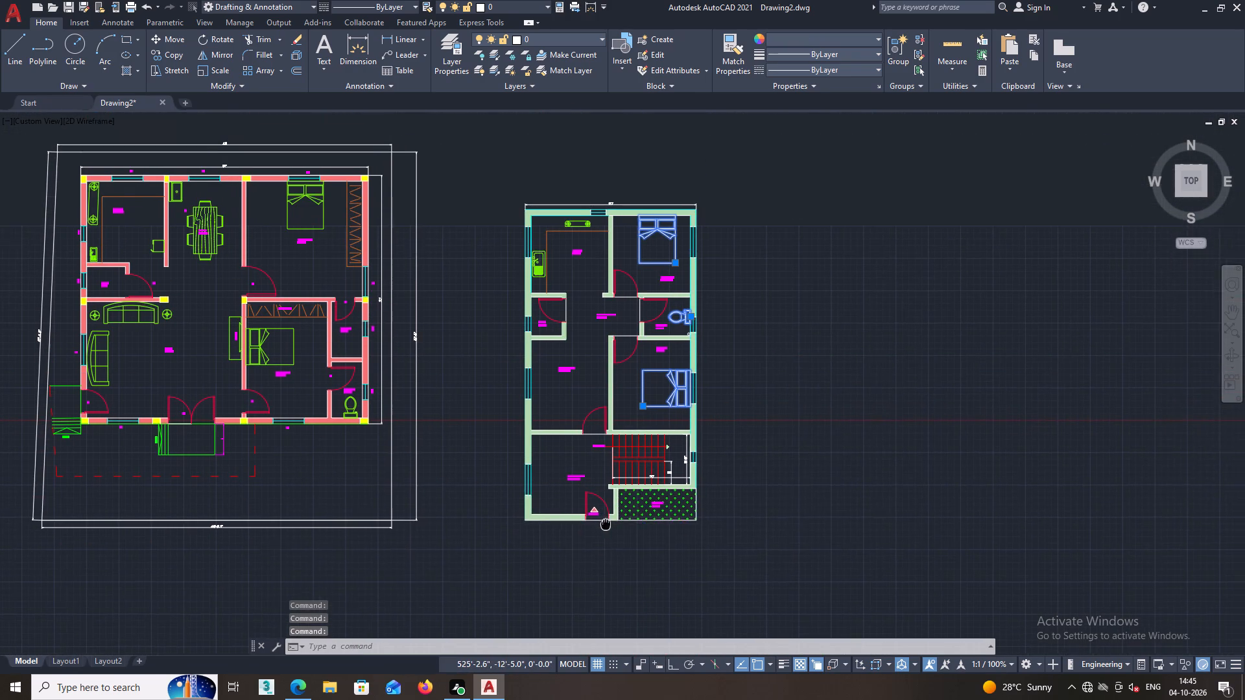
middle_click_drag(605, 534, 609, 529)
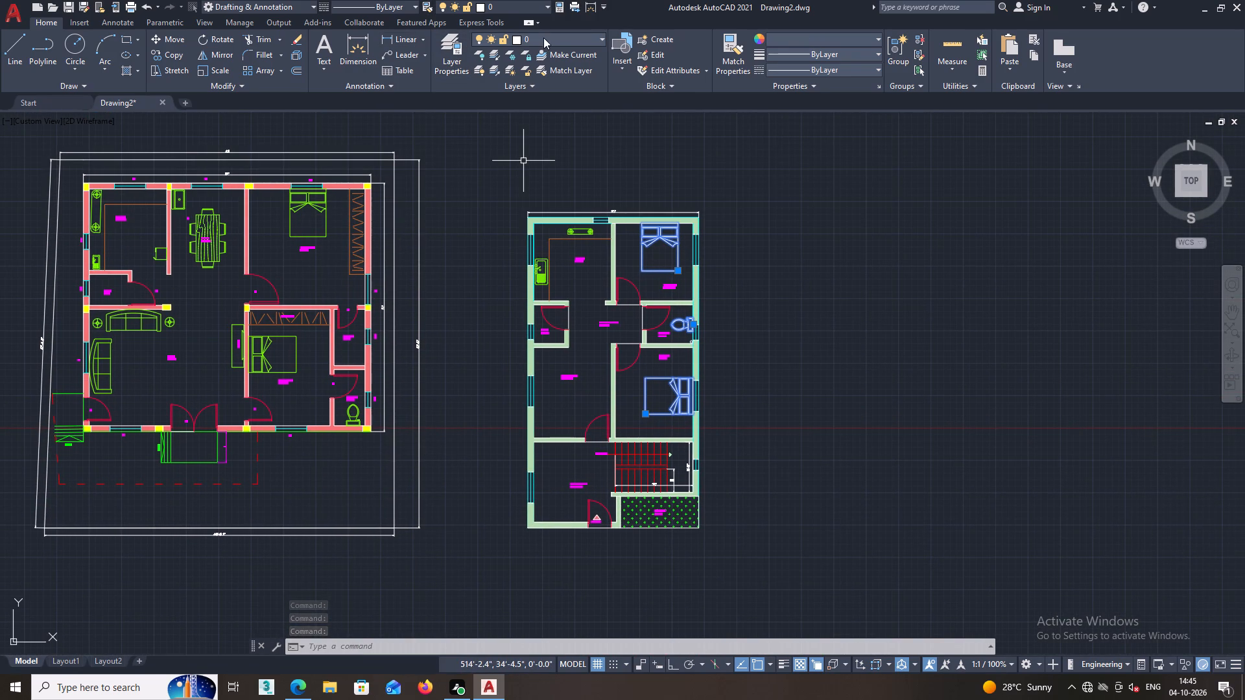
left_click(544, 38)
left_click(548, 102)
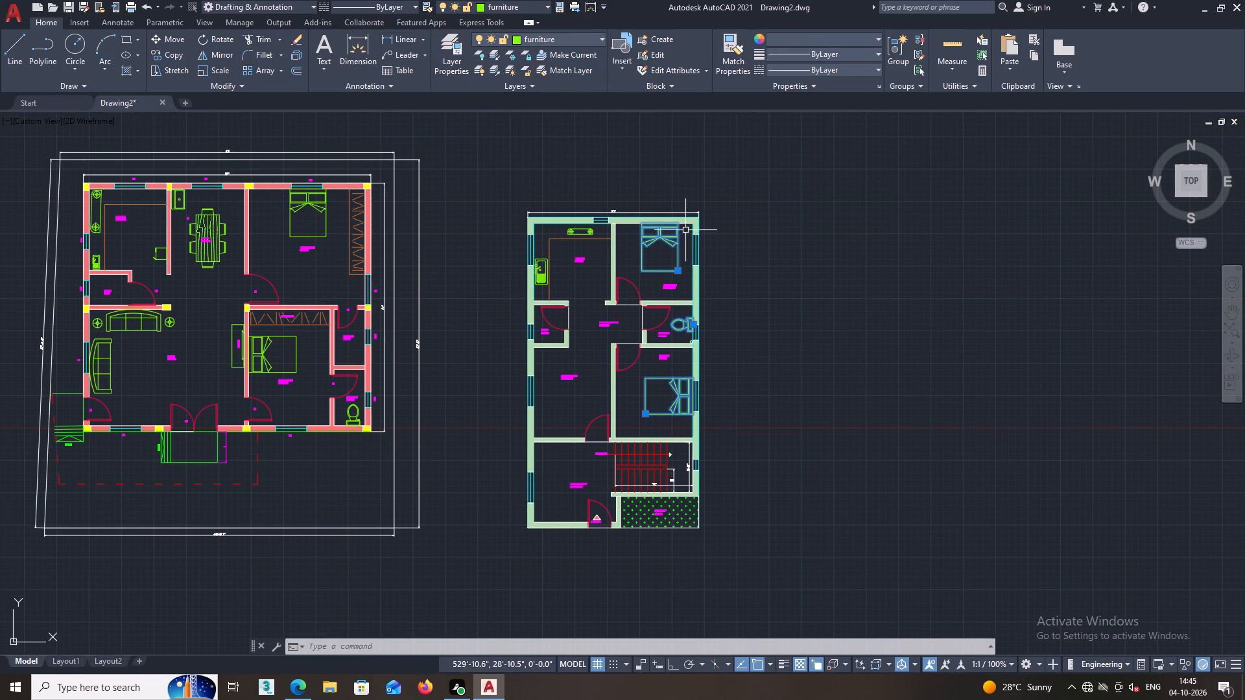
key("Escape")
key("Escape")
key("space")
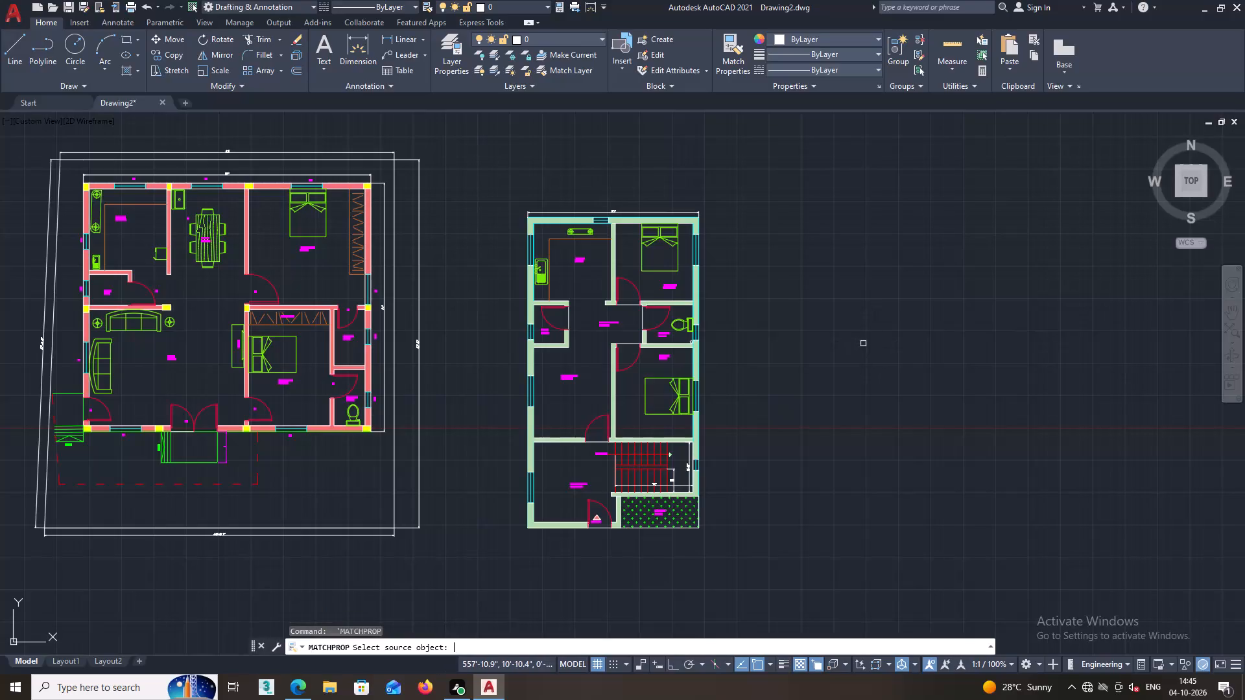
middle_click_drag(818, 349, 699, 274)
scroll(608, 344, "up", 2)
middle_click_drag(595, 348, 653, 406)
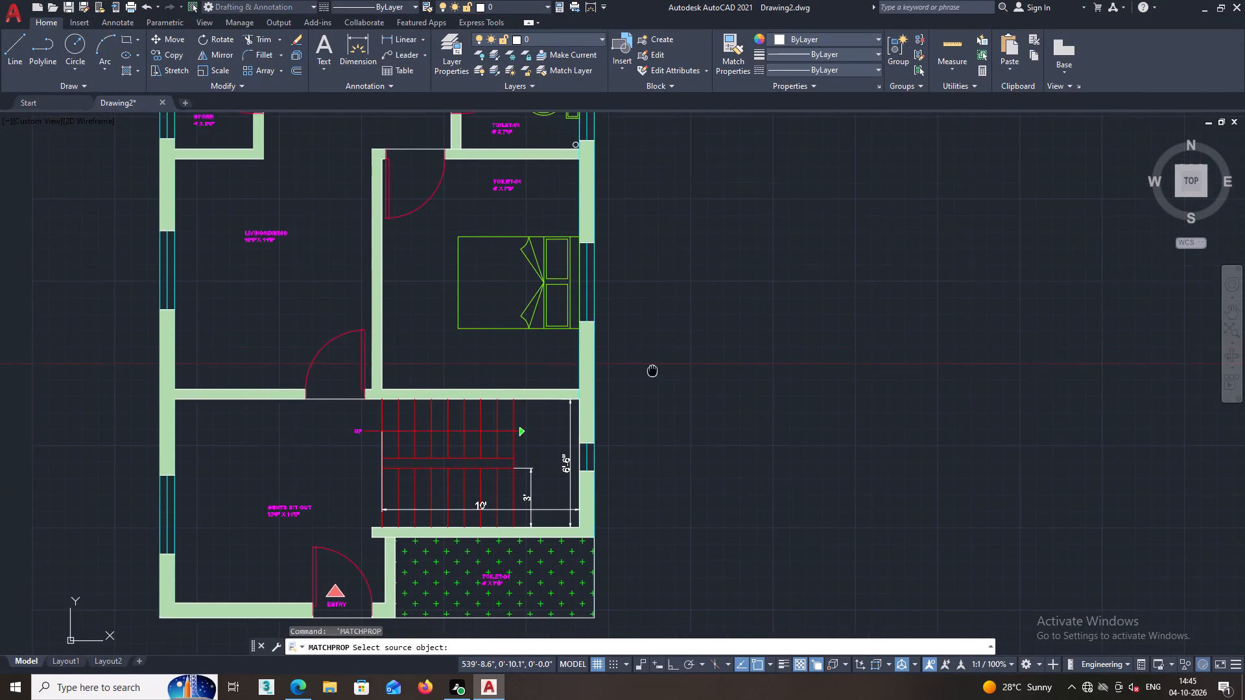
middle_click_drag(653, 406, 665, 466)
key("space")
Set the colour of the small circle in the southeast corner of the second plan's toilet to Green.
scroll(595, 267, "up", 6)
middle_click_drag(549, 267, 800, 460)
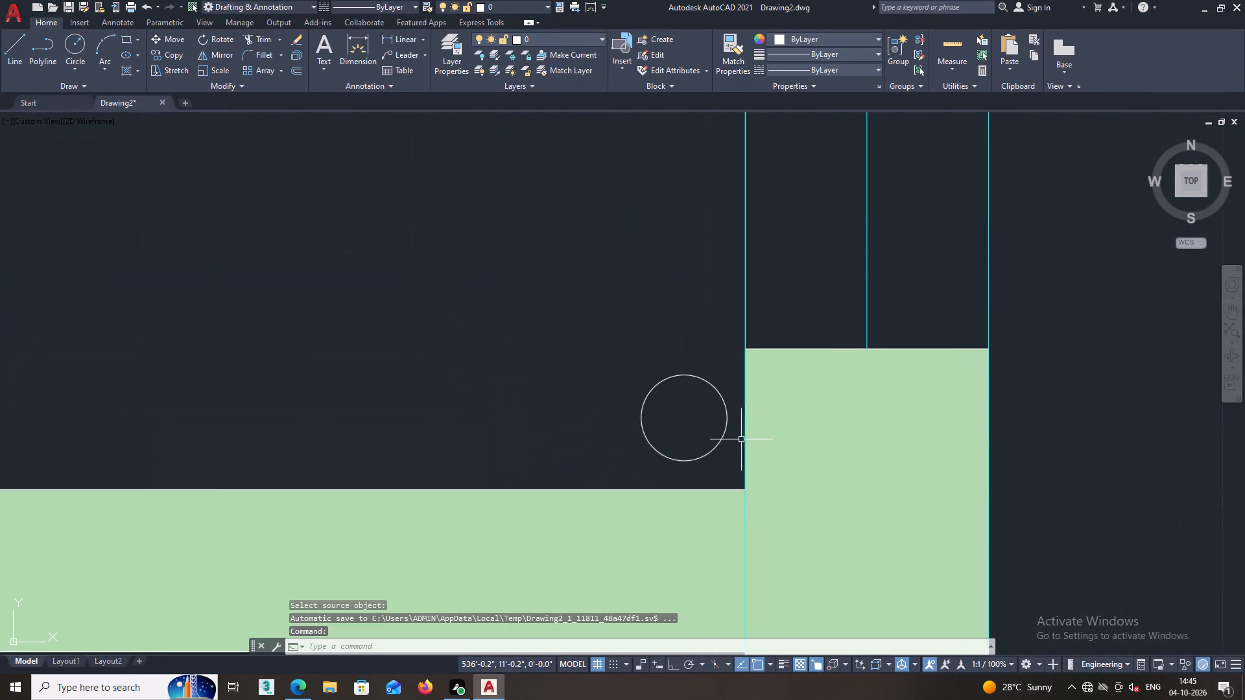
scroll(741, 439, "up", 1)
left_click(713, 385)
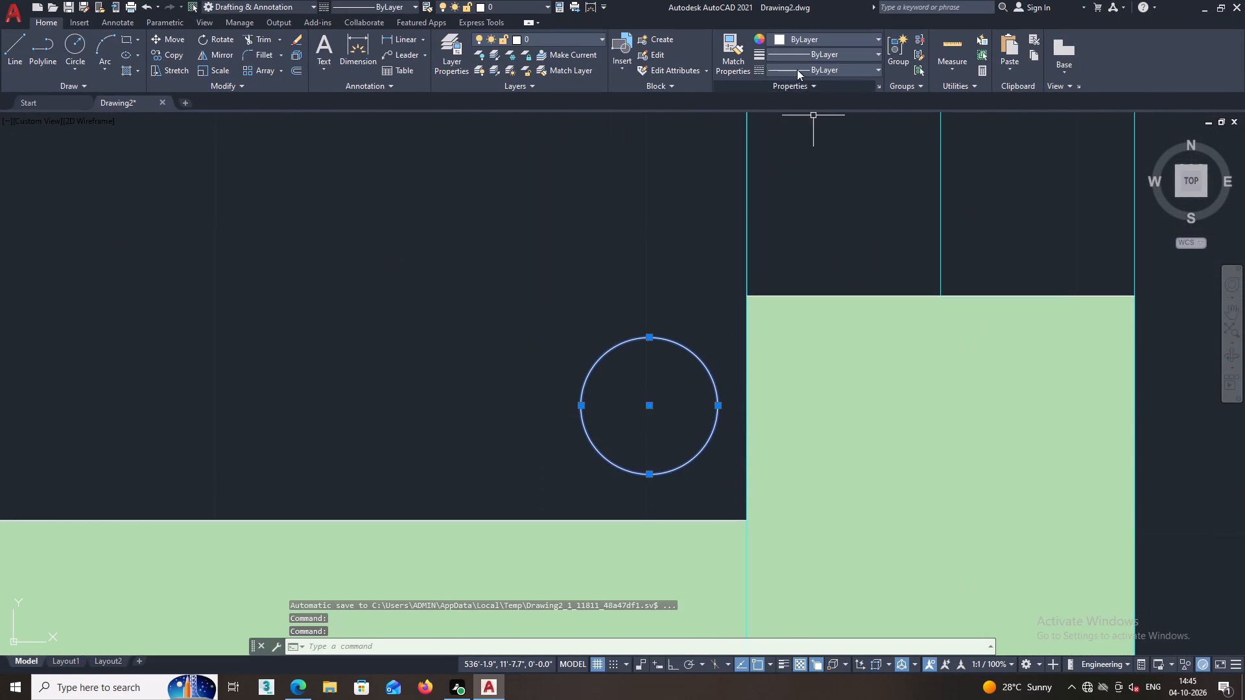
left_click(778, 38)
left_click(798, 172)
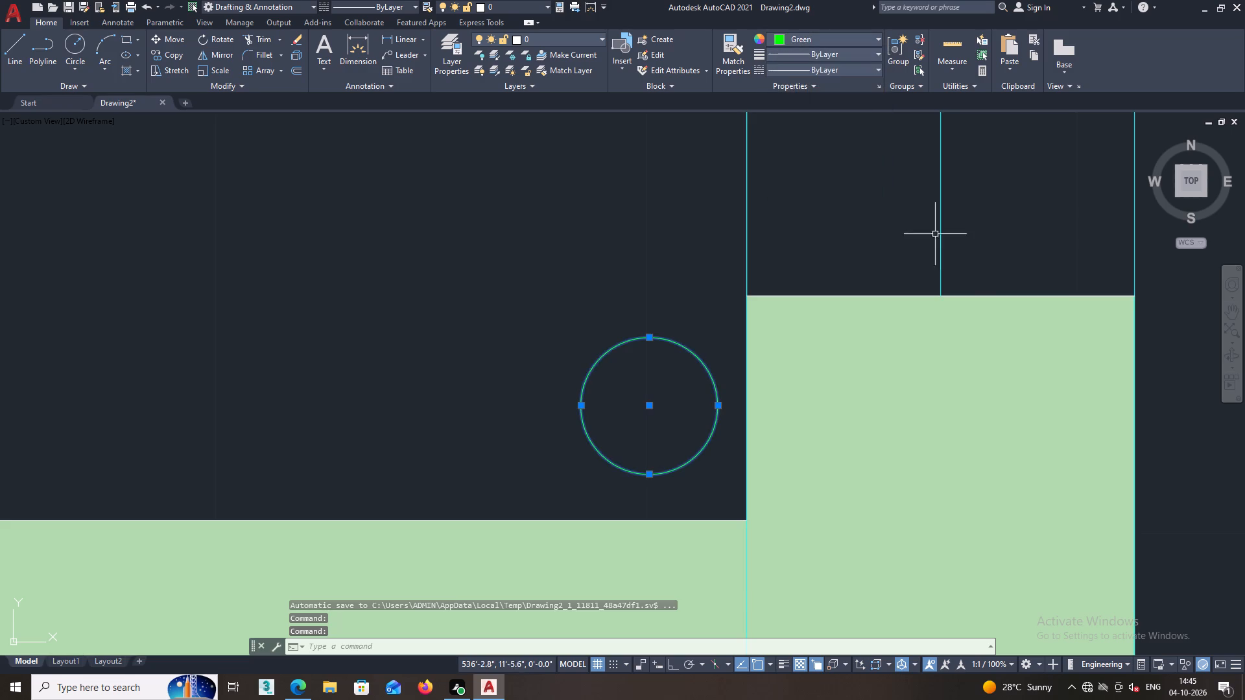
Review the second plan's rooms, fixtures and existing dimensions from the toilets out to the full layout.
scroll(1070, 256, "down", 3)
middle_click_drag(1097, 272, 852, 237)
middle_click(905, 247)
scroll(905, 247, "down", 2)
key("Escape")
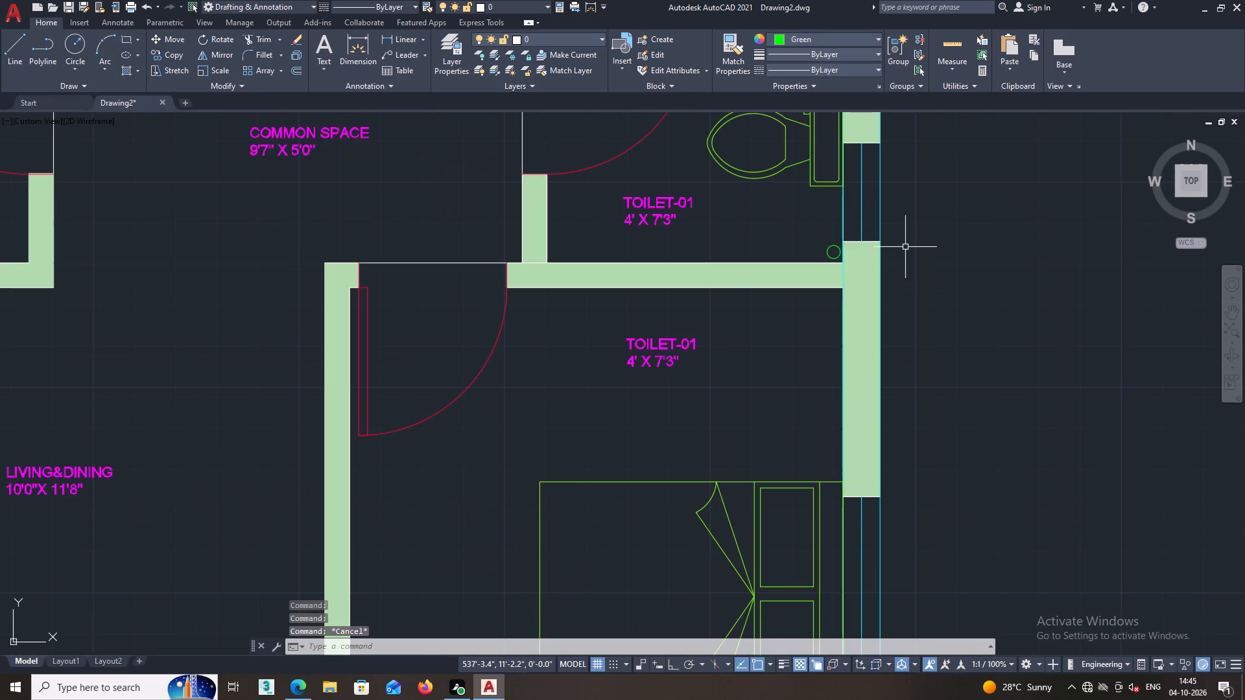
scroll(908, 251, "down", 2)
middle_click_drag(913, 264, 717, 451)
scroll(722, 441, "down", 1)
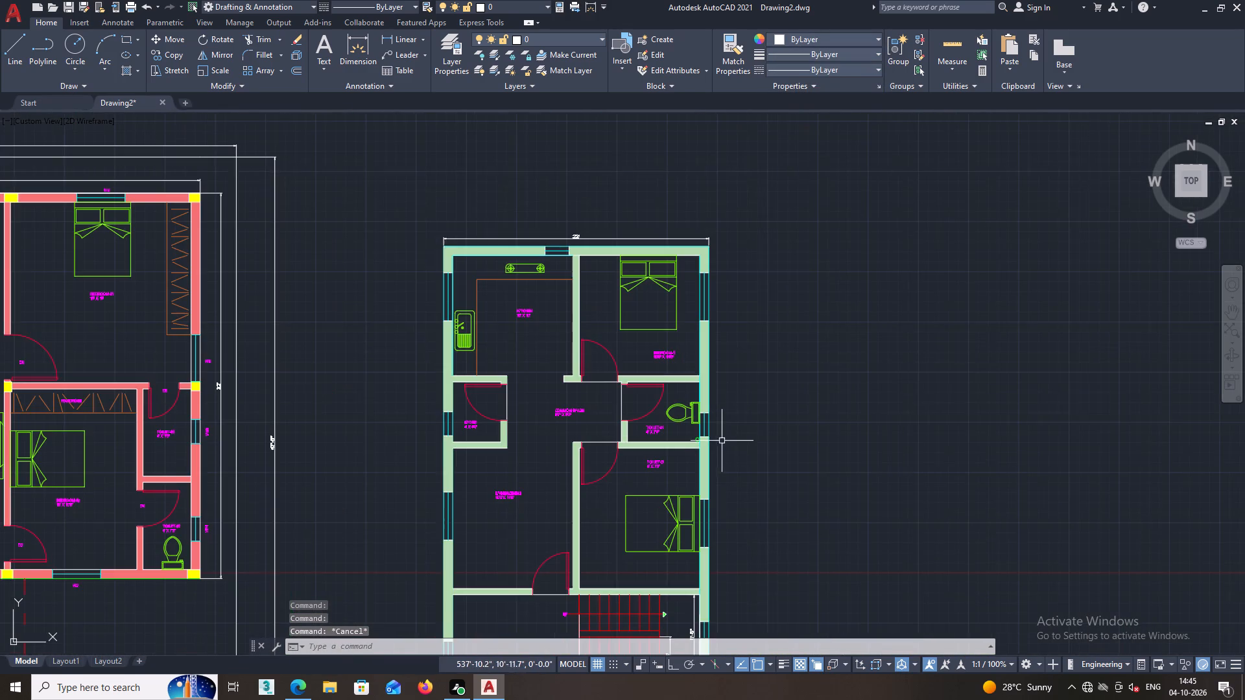
middle_click_drag(769, 301, 783, 215)
middle_click_drag(779, 275, 780, 168)
scroll(770, 219, "down", 1)
middle_click_drag(761, 249, 755, 331)
Add an overall vertical linear dimension between the second plan's northeast and southeast corners, placed about 1'-9" outside the east wall.
scroll(652, 192, "up", 2)
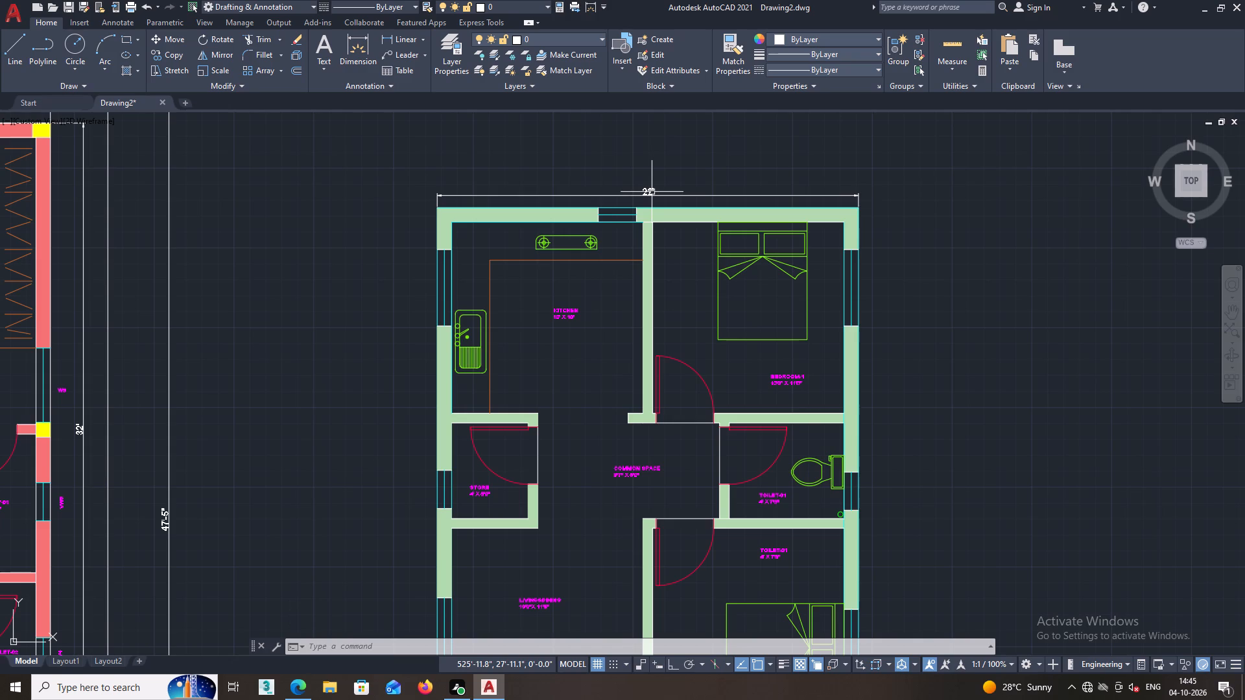
scroll(656, 198, "up", 1)
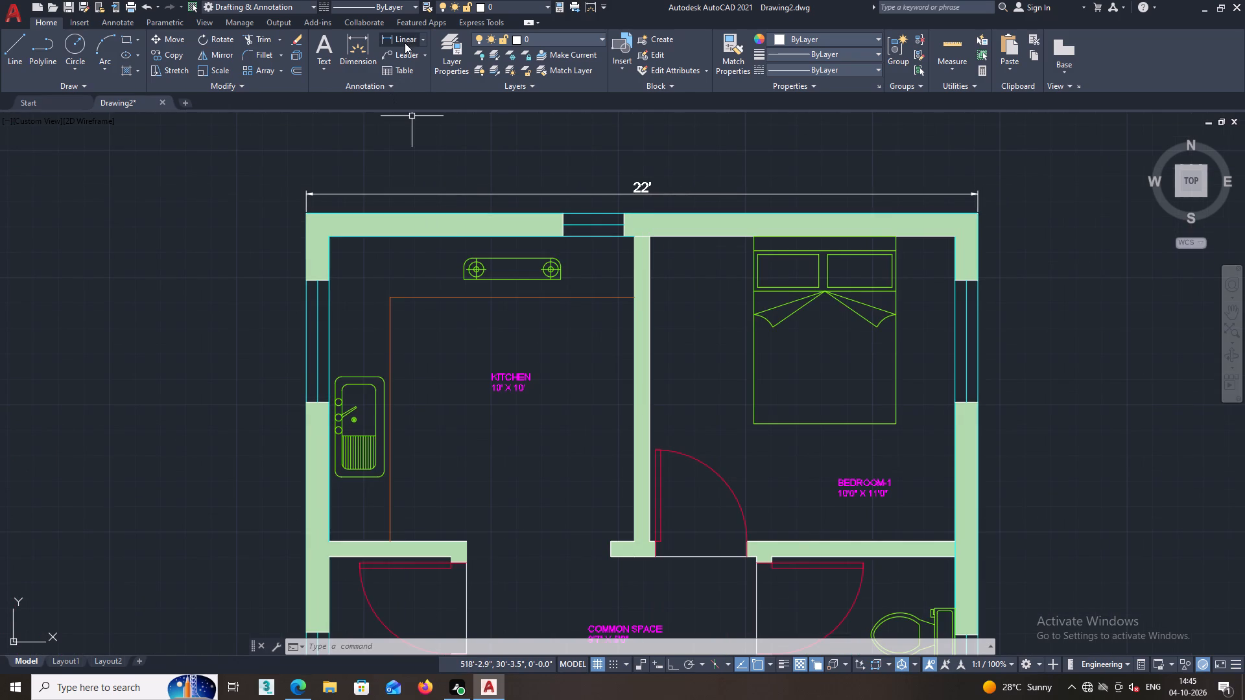
left_click(404, 38)
scroll(793, 299, "down", 1)
middle_click_drag(793, 299, 726, 275)
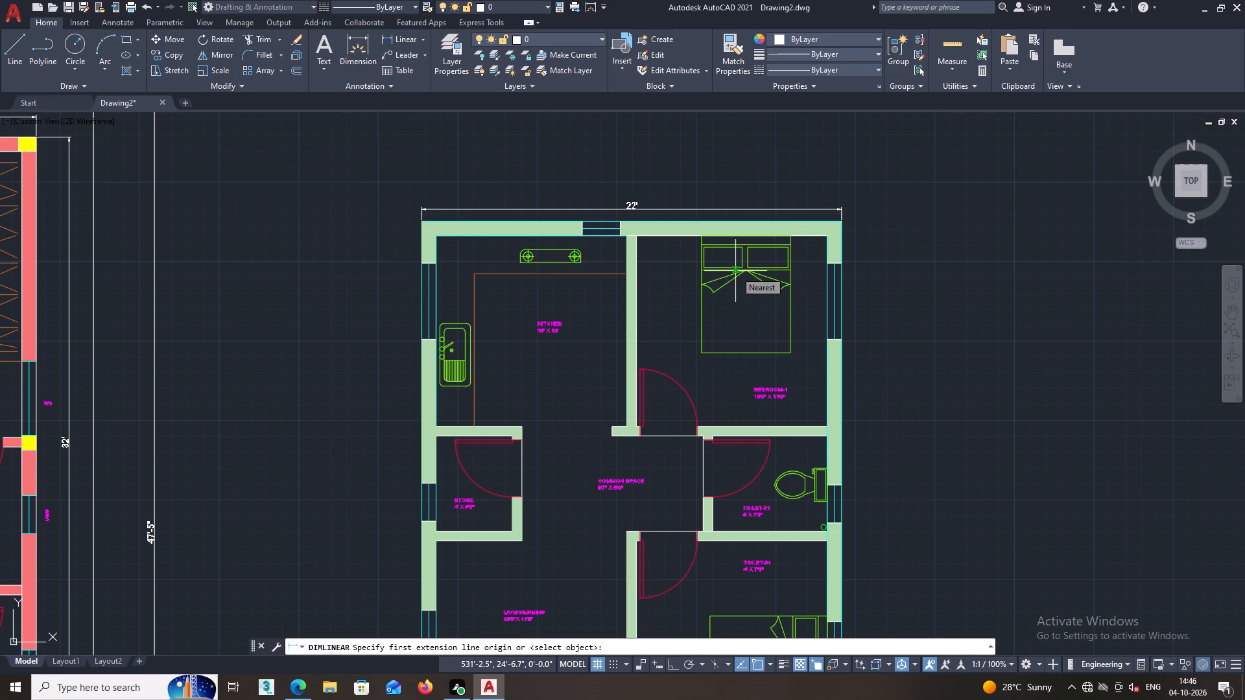
middle_click_drag(990, 321, 853, 237)
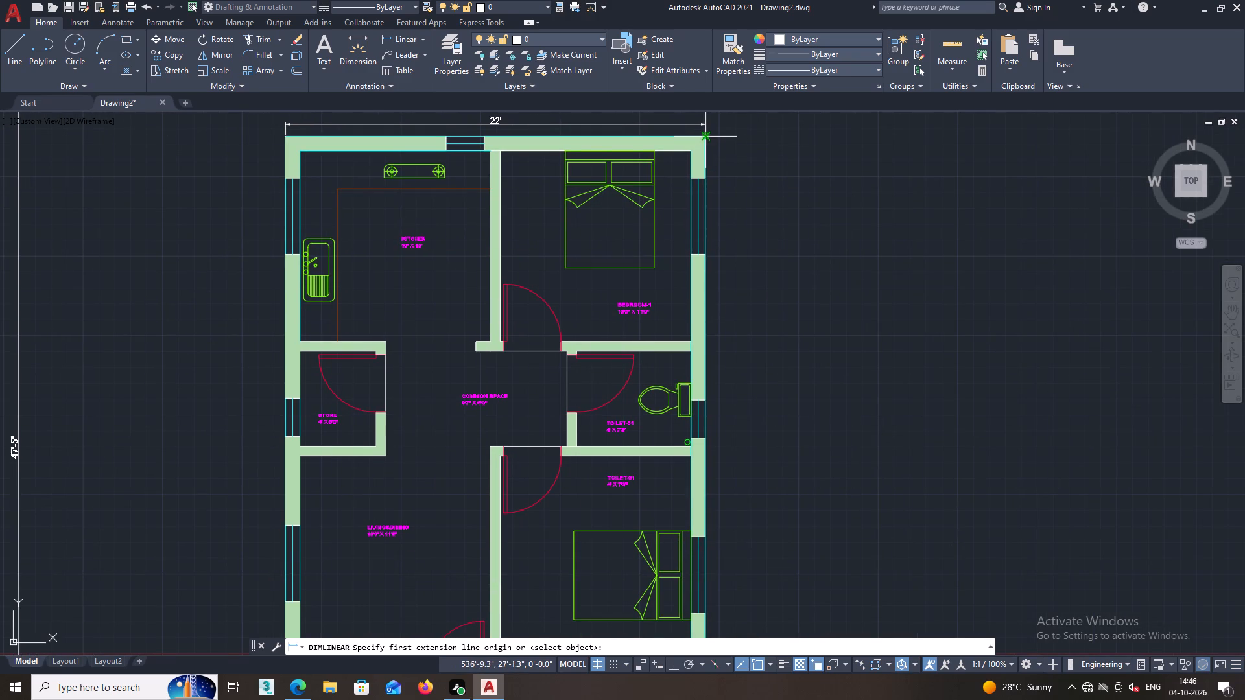
left_click(705, 136)
middle_click_drag(740, 437, 802, 194)
middle_click_drag(804, 344, 787, 294)
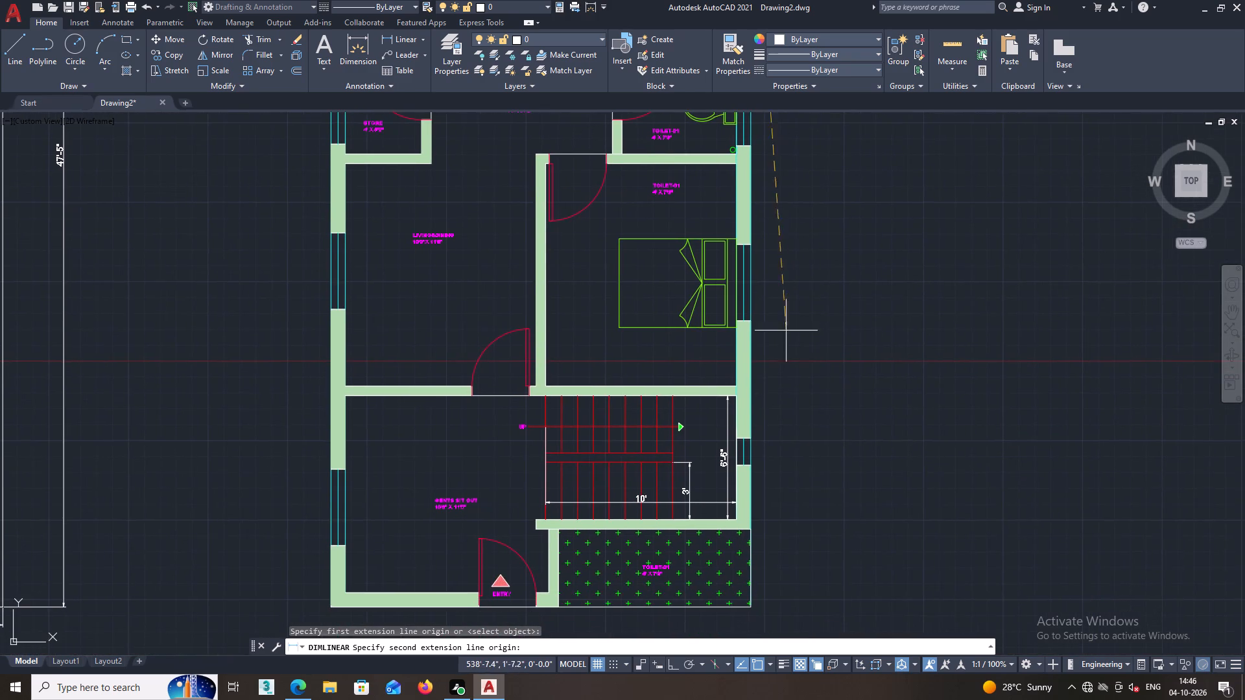
scroll(772, 362, "down", 2)
middle_click_drag(766, 396, 743, 404)
scroll(752, 460, "up", 3)
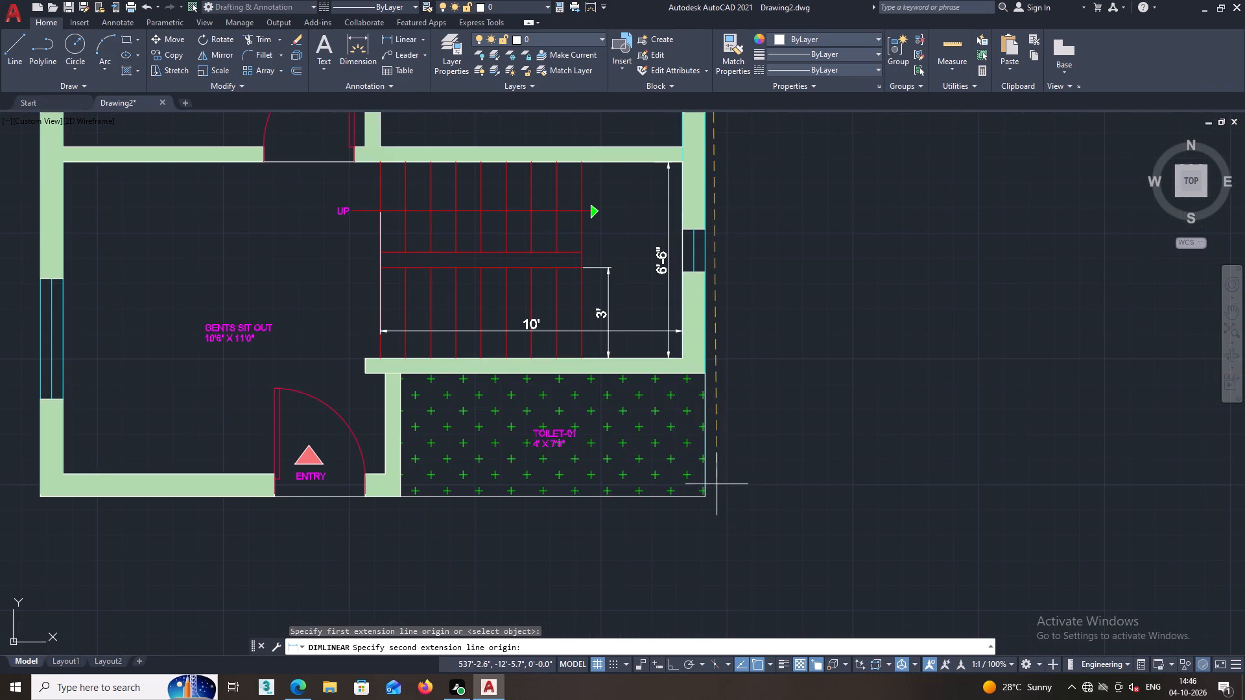
left_click(704, 499)
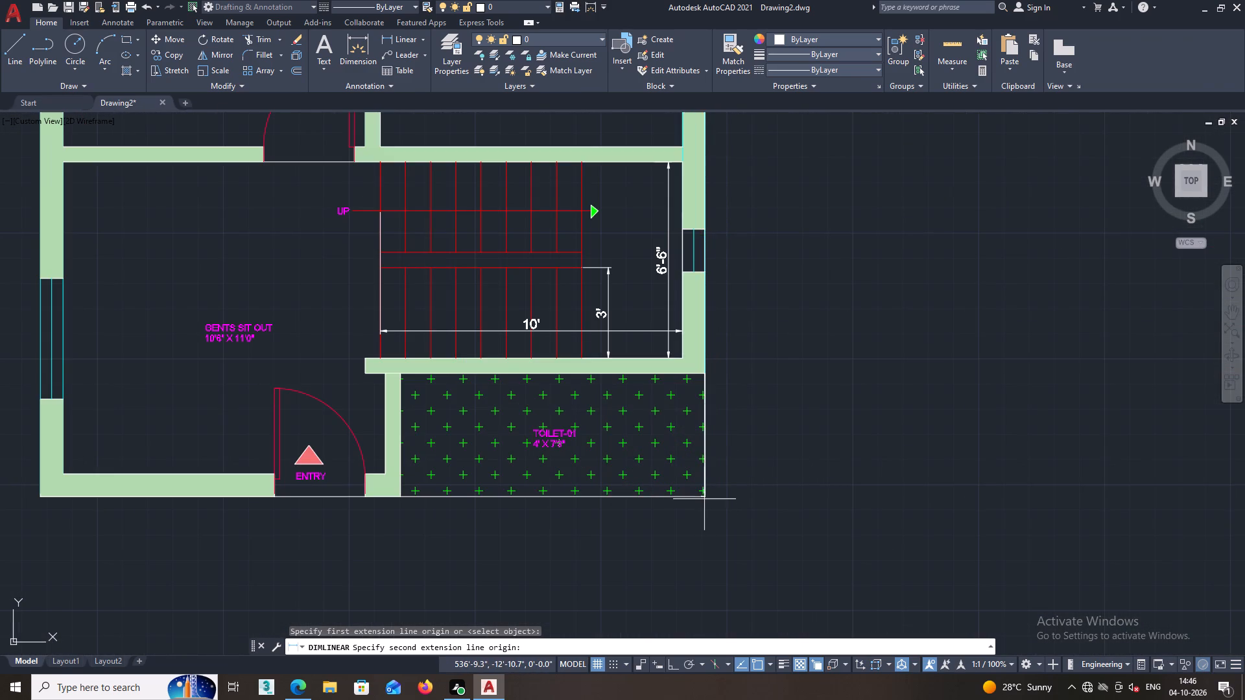
left_click(759, 485)
Match the second plan's overall east dimension to the properties of the first plan's outermost east dimension.
scroll(781, 397, "down", 1)
middle_click_drag(780, 399, 756, 544)
scroll(725, 217, "up", 1)
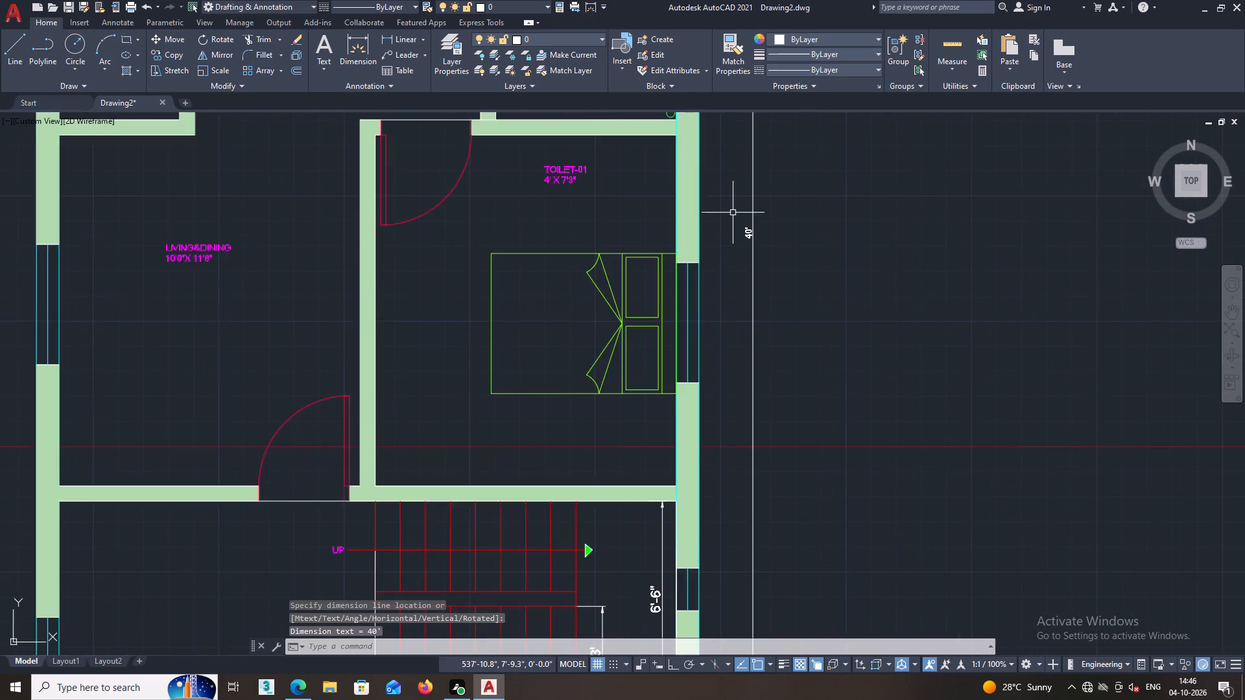
scroll(733, 213, "up", 1)
scroll(734, 272, "down", 4)
middle_click_drag(744, 307, 753, 417)
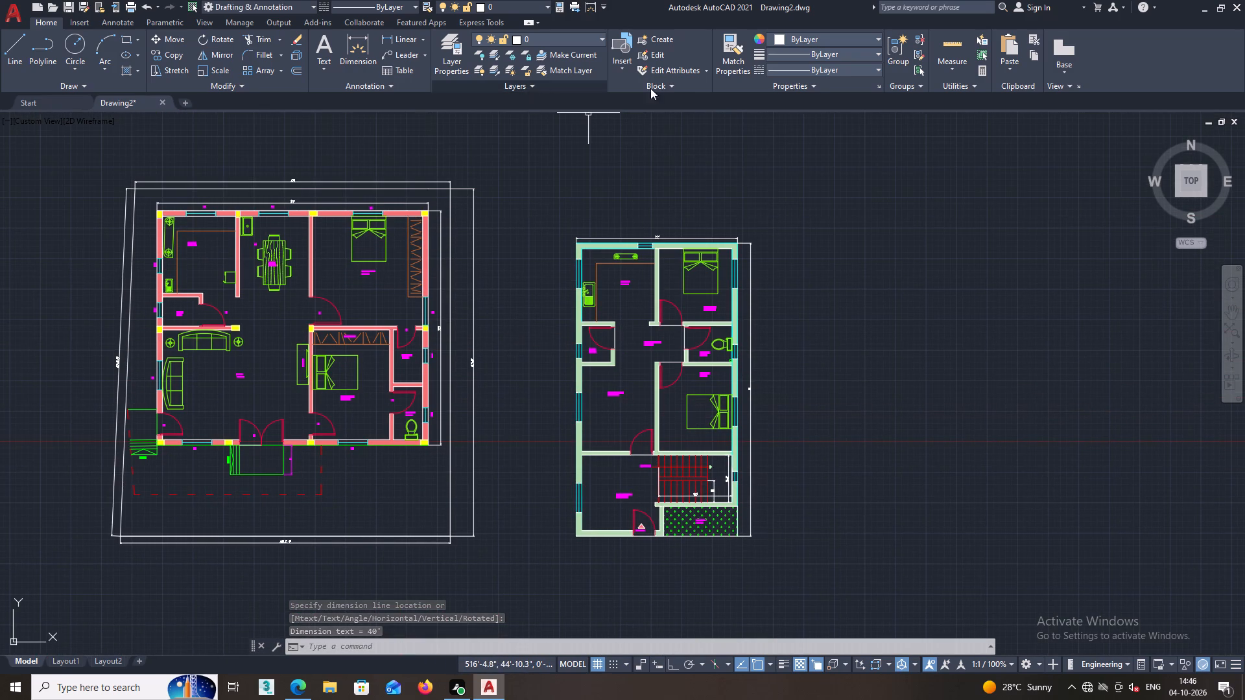
left_click(737, 45)
scroll(674, 211, "up", 2)
scroll(315, 220, "down", 1)
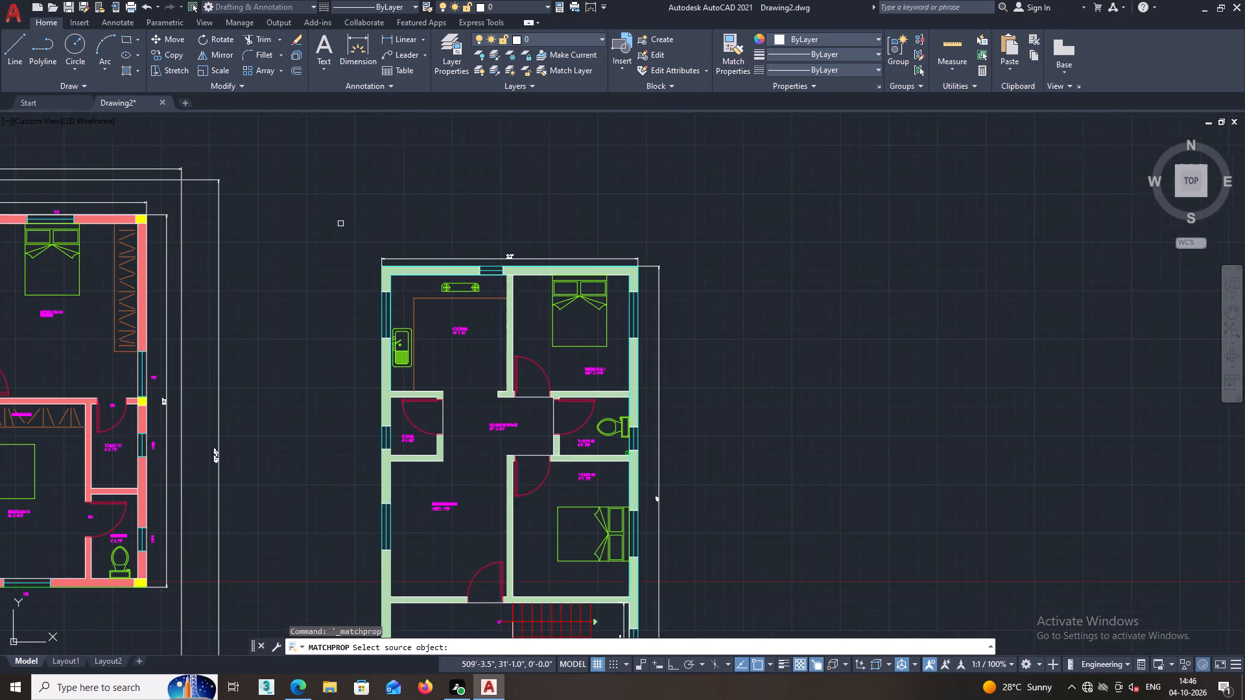
middle_click_drag(577, 180, 629, 167)
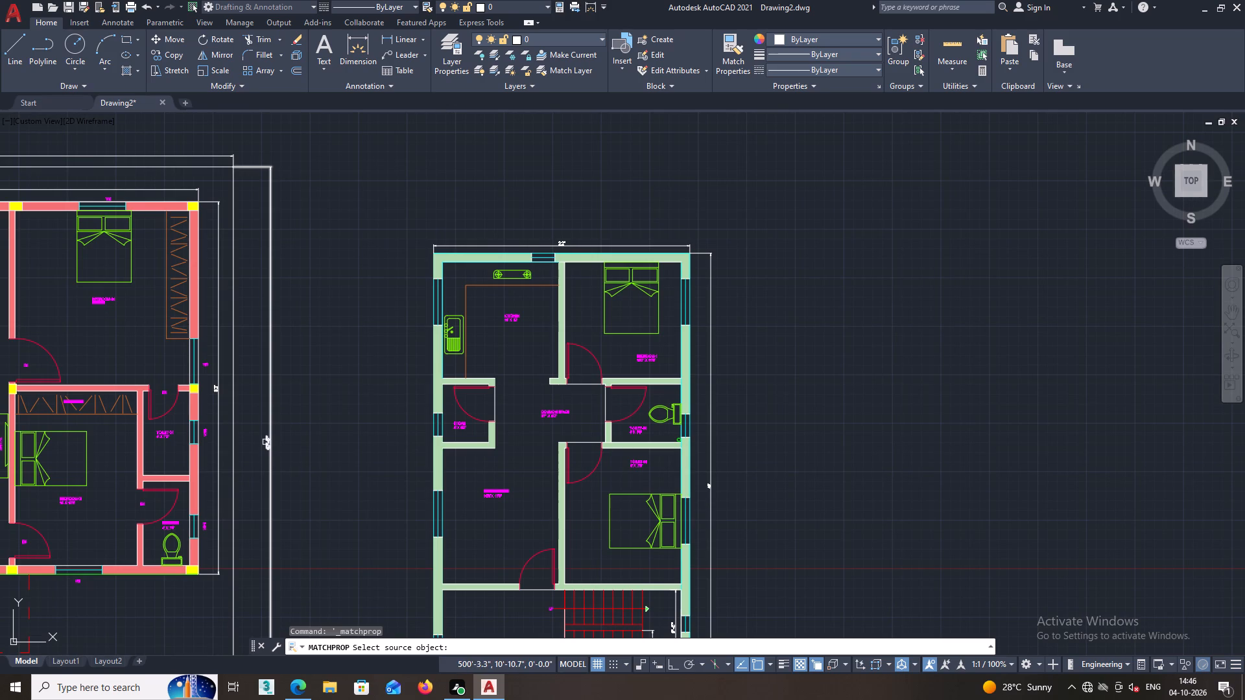
left_click(267, 442)
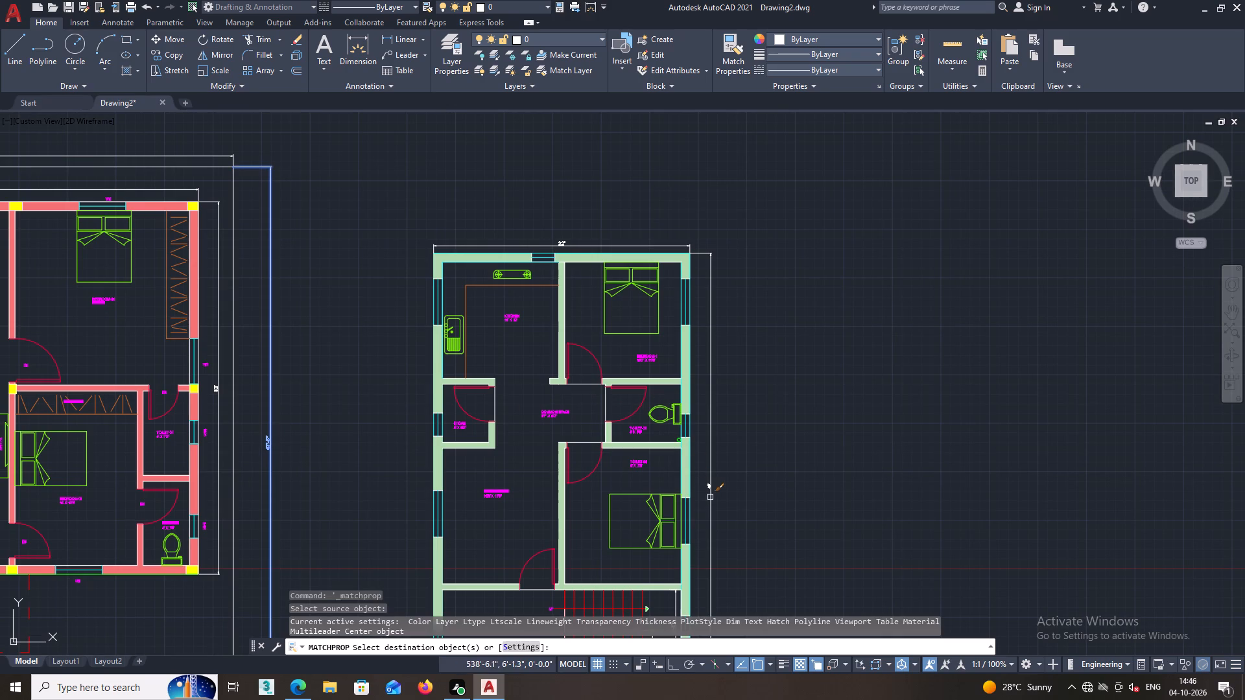
left_click(711, 488)
key("Escape")
key("Escape")
Examine the second plan's south end around the gents sit out label and the entry.
middle_click_drag(801, 487, 844, 339)
scroll(812, 445, "down", 1)
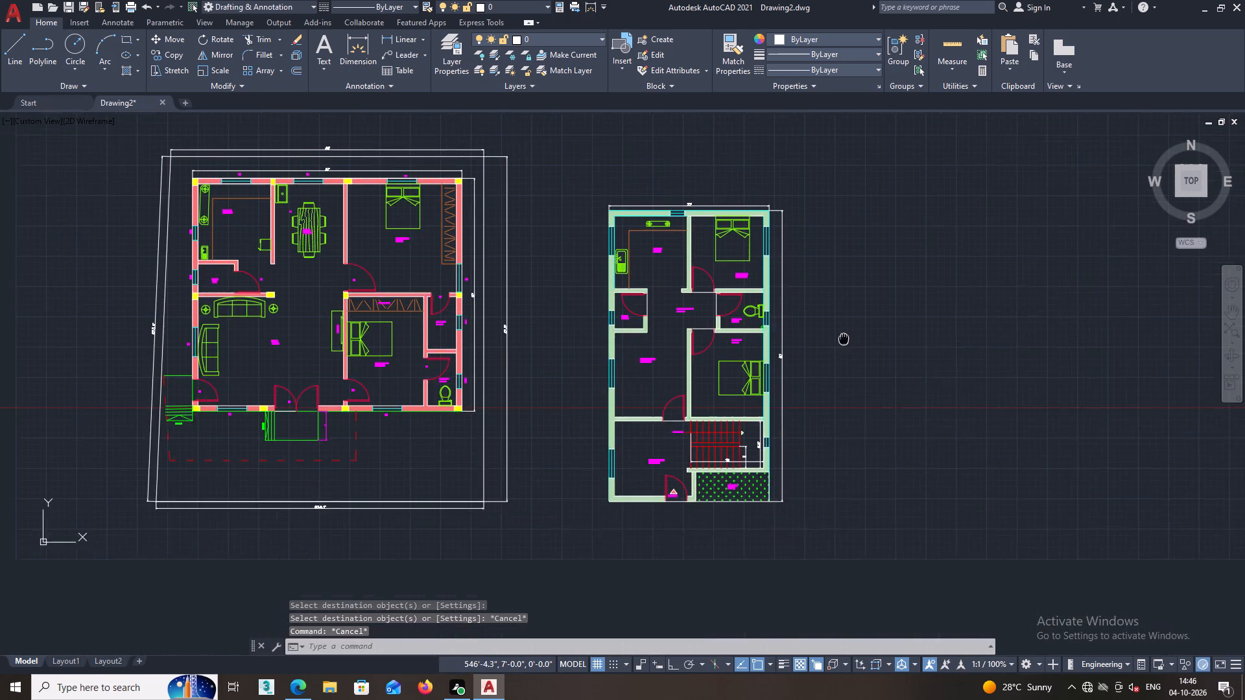
middle_click_drag(844, 349, 827, 429)
middle_click_drag(767, 399, 783, 261)
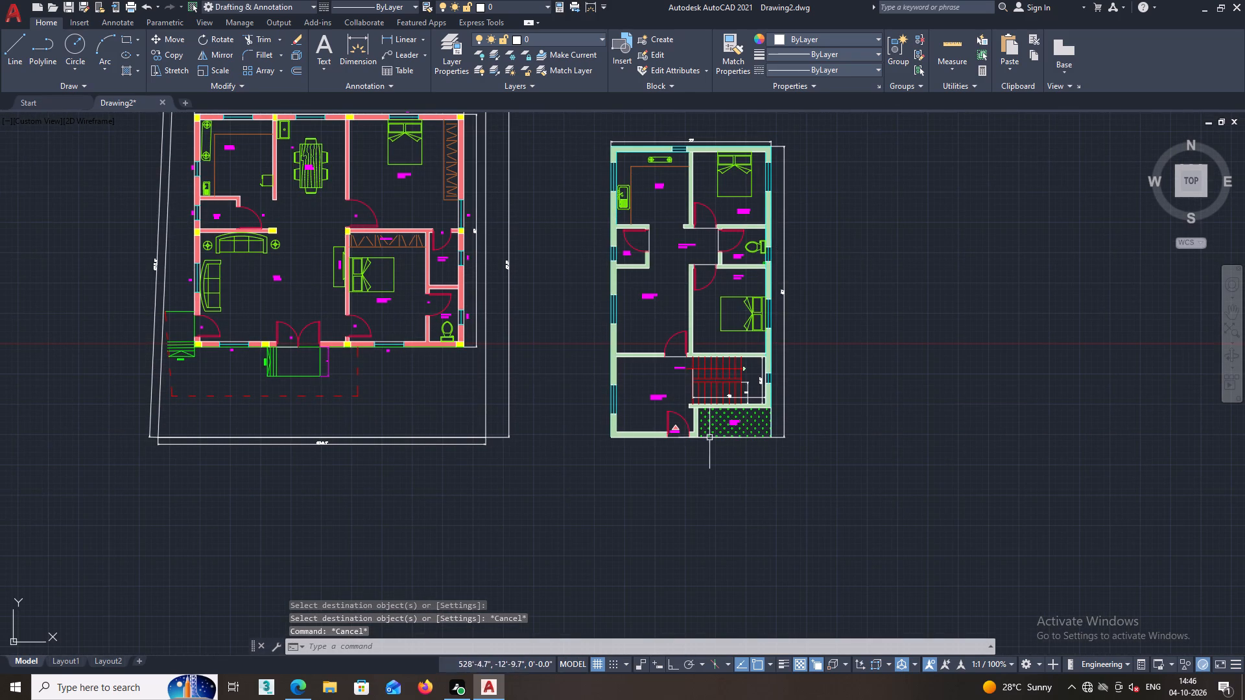
middle_click_drag(712, 434, 768, 342)
scroll(700, 366, "up", 1)
middle_click_drag(705, 364, 691, 415)
left_click(699, 320)
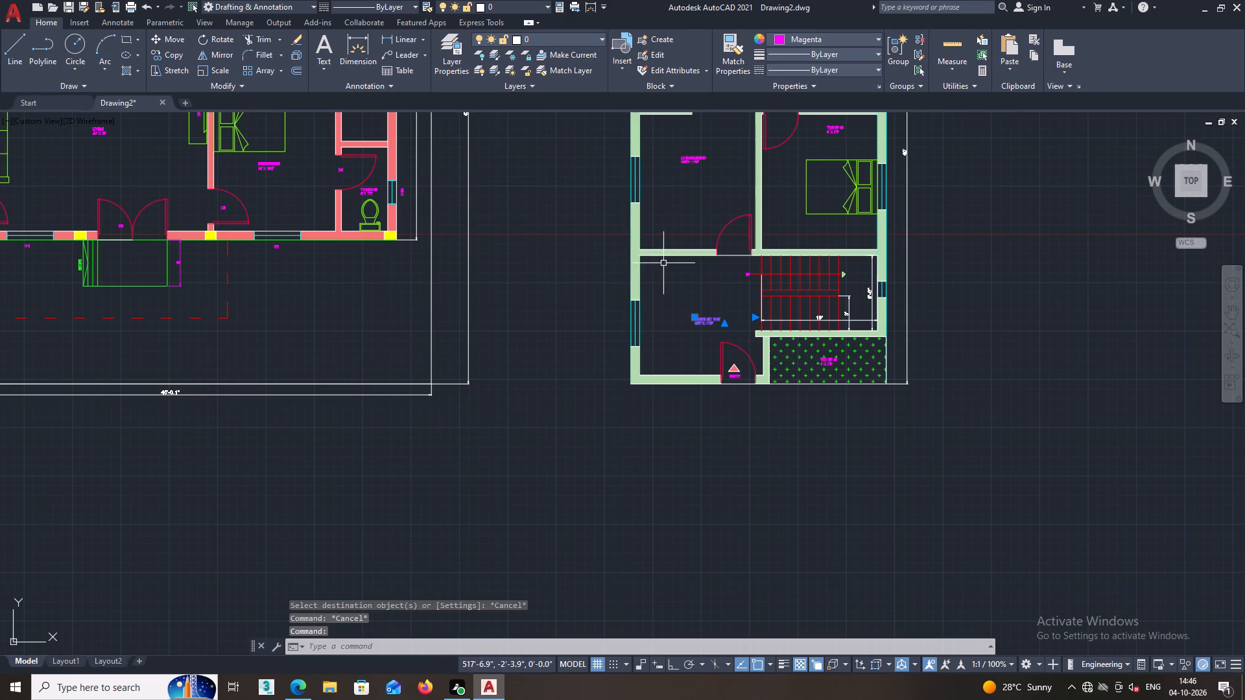
key("Escape")
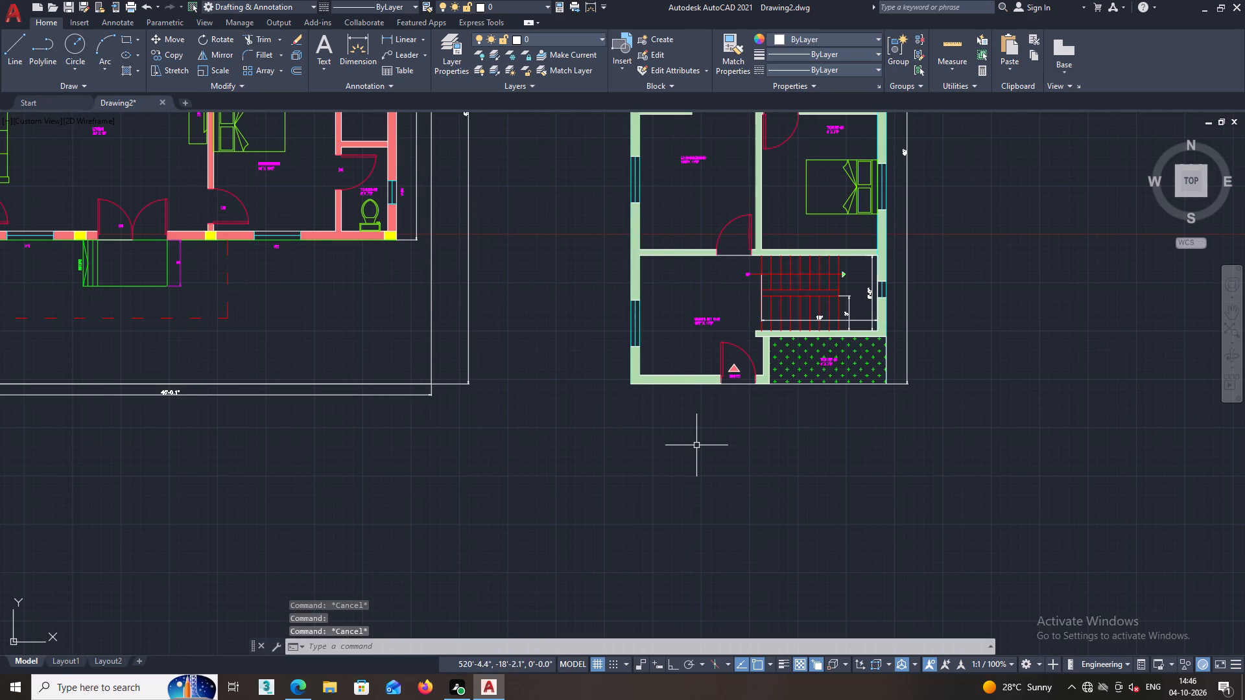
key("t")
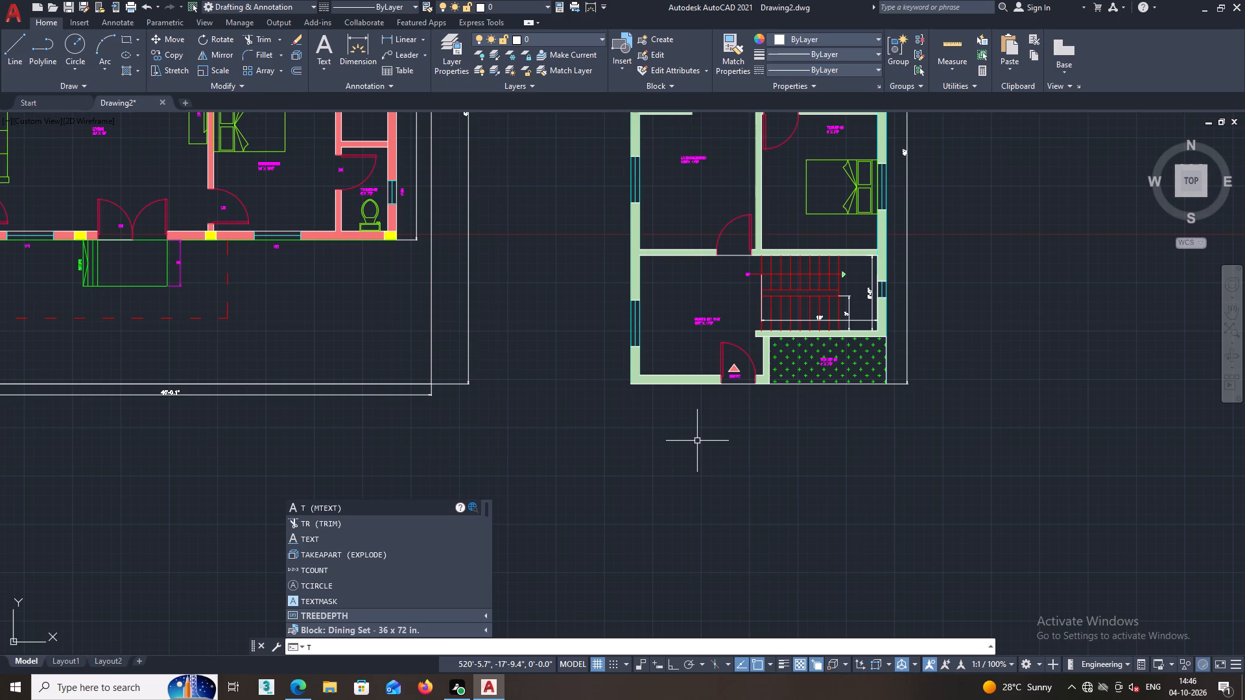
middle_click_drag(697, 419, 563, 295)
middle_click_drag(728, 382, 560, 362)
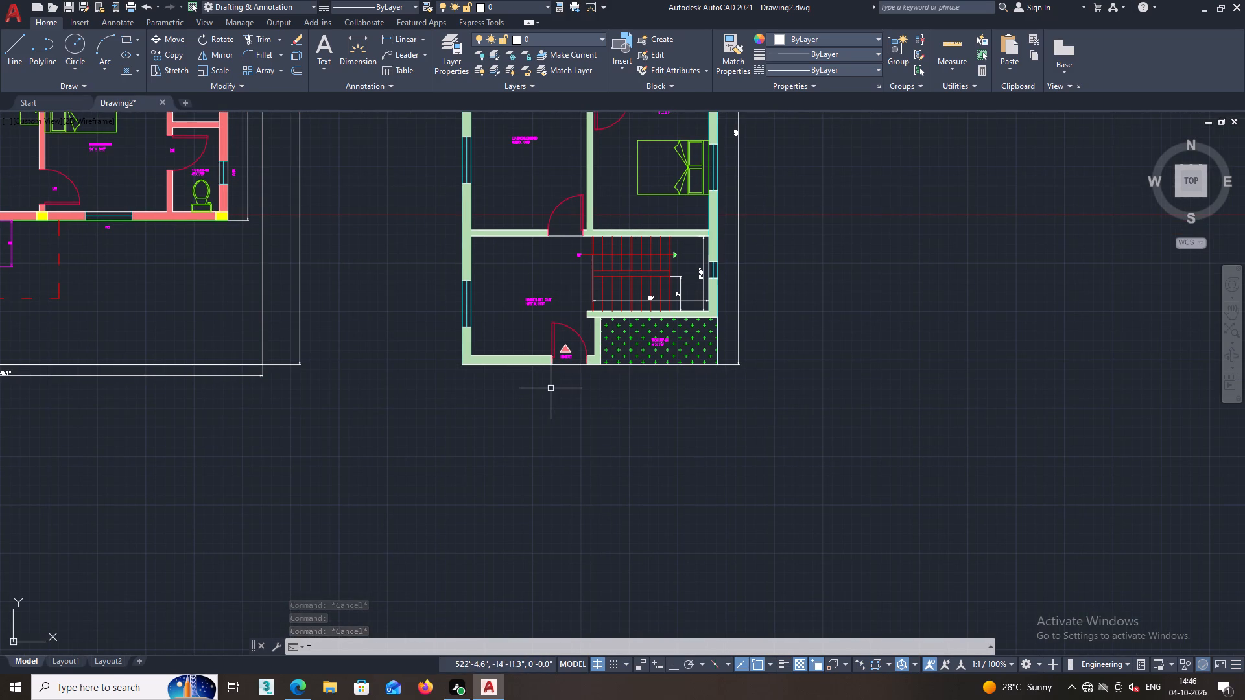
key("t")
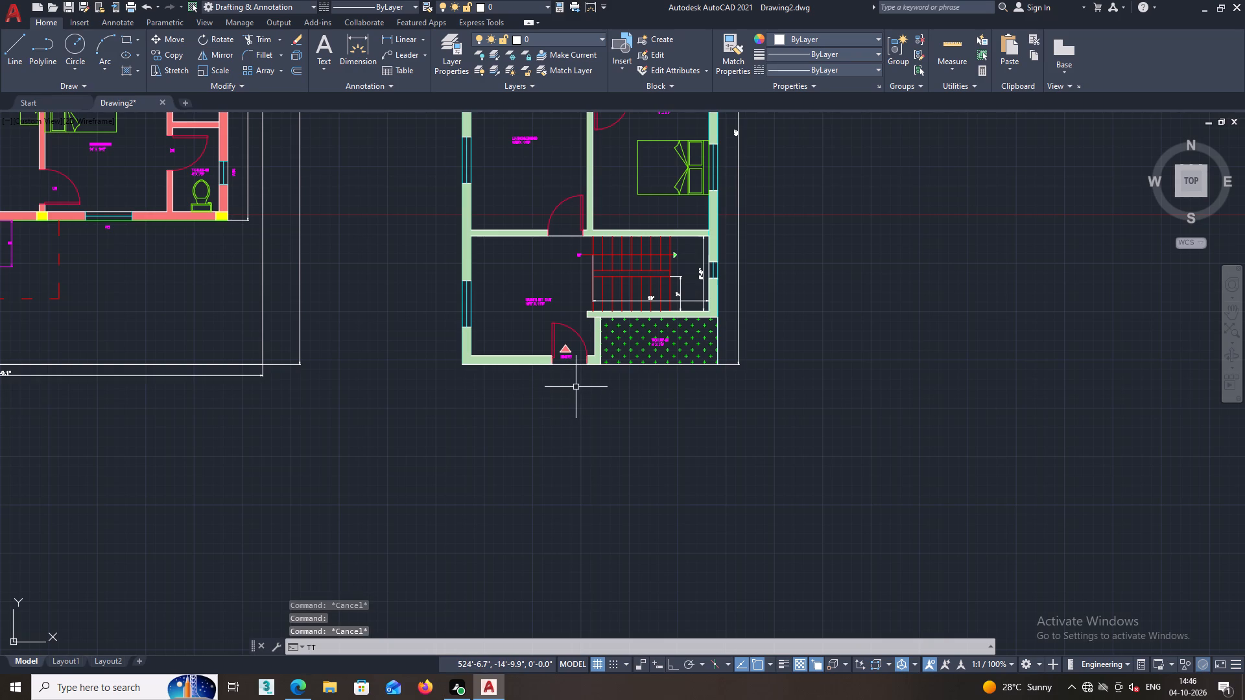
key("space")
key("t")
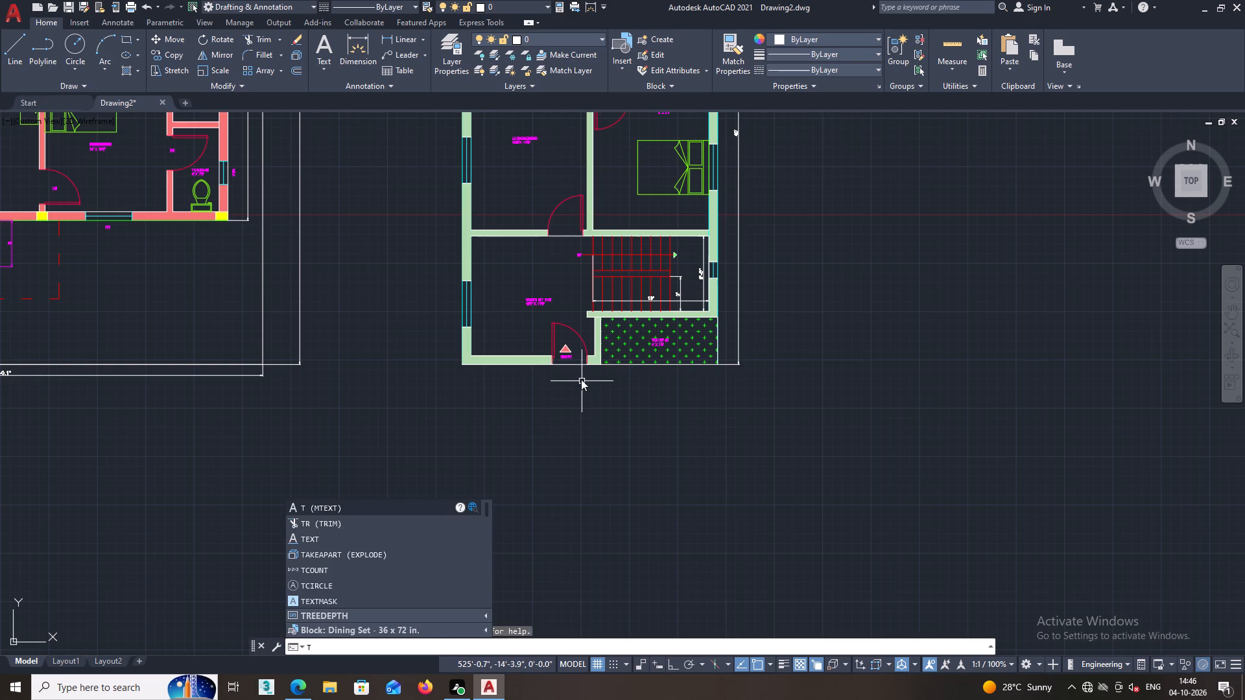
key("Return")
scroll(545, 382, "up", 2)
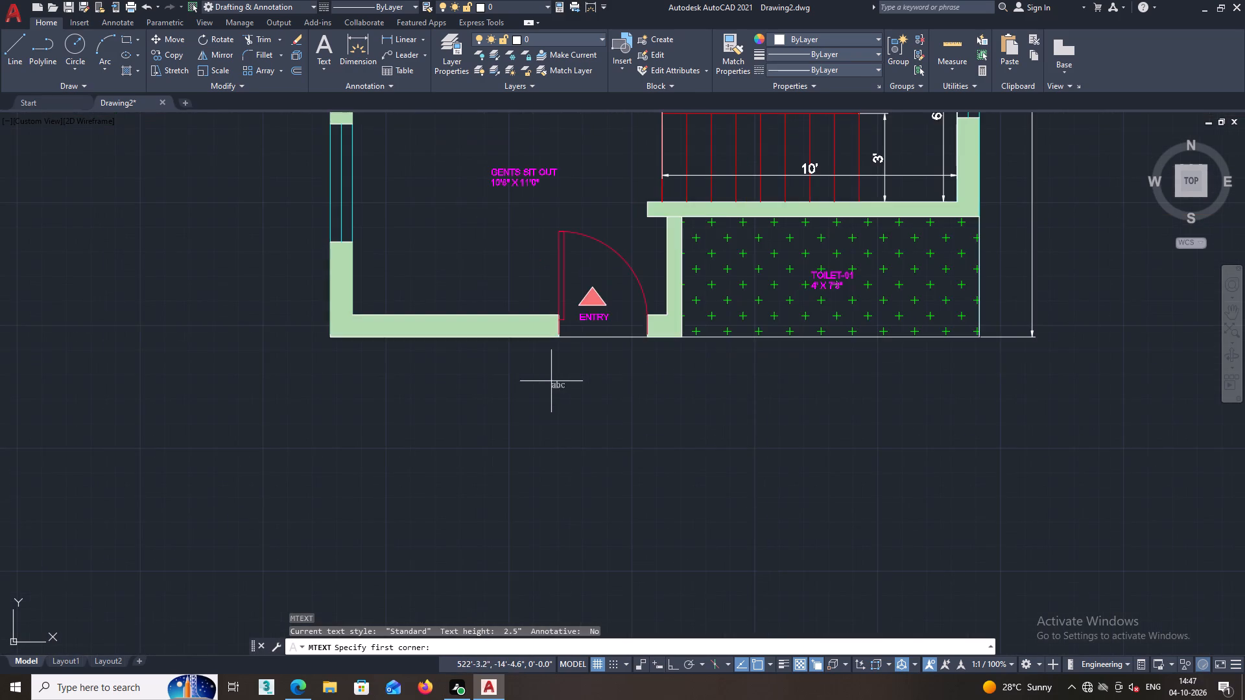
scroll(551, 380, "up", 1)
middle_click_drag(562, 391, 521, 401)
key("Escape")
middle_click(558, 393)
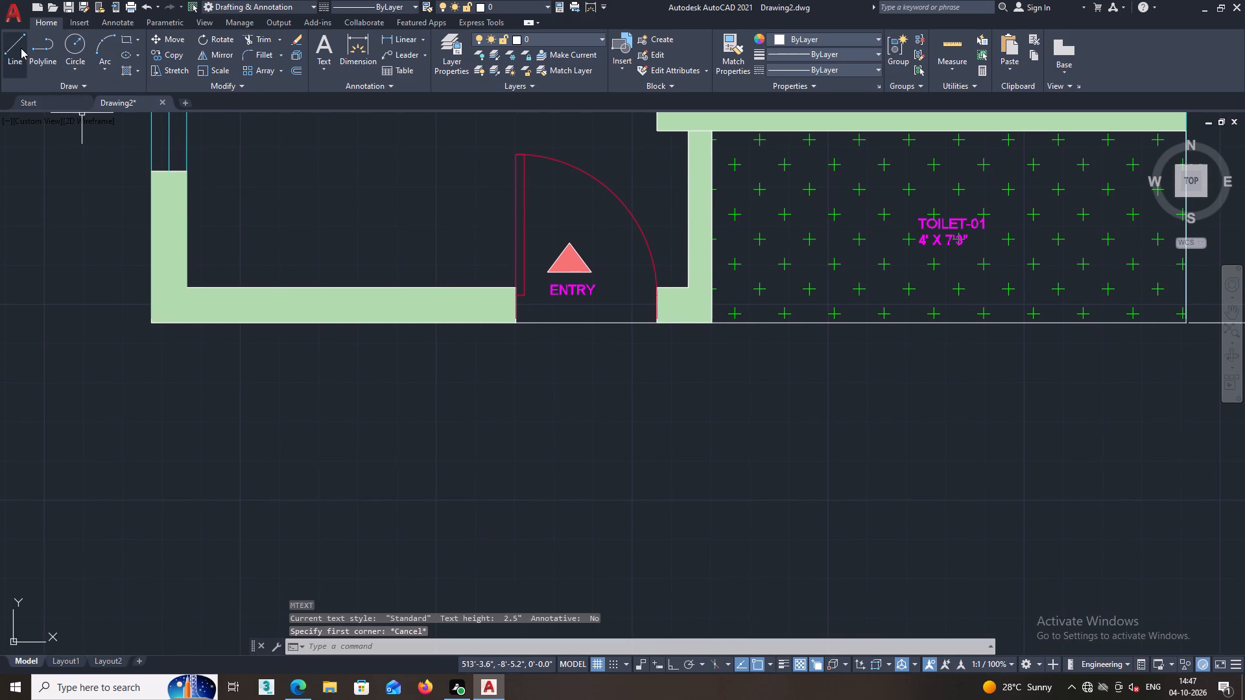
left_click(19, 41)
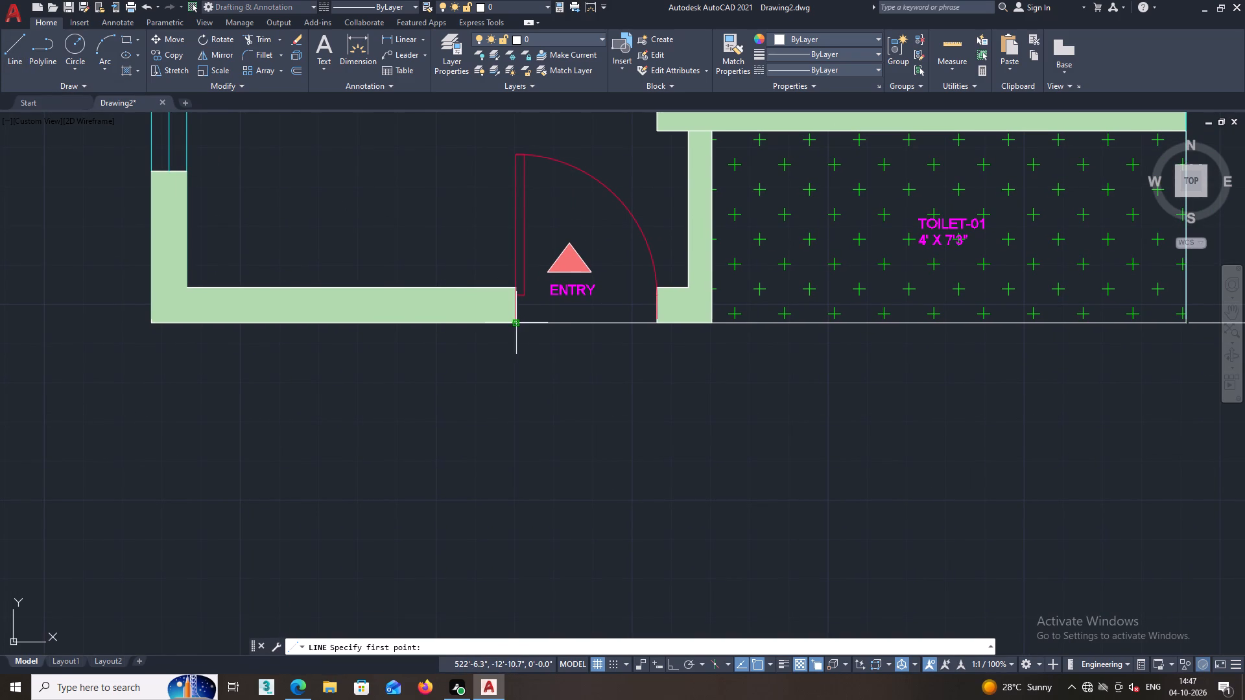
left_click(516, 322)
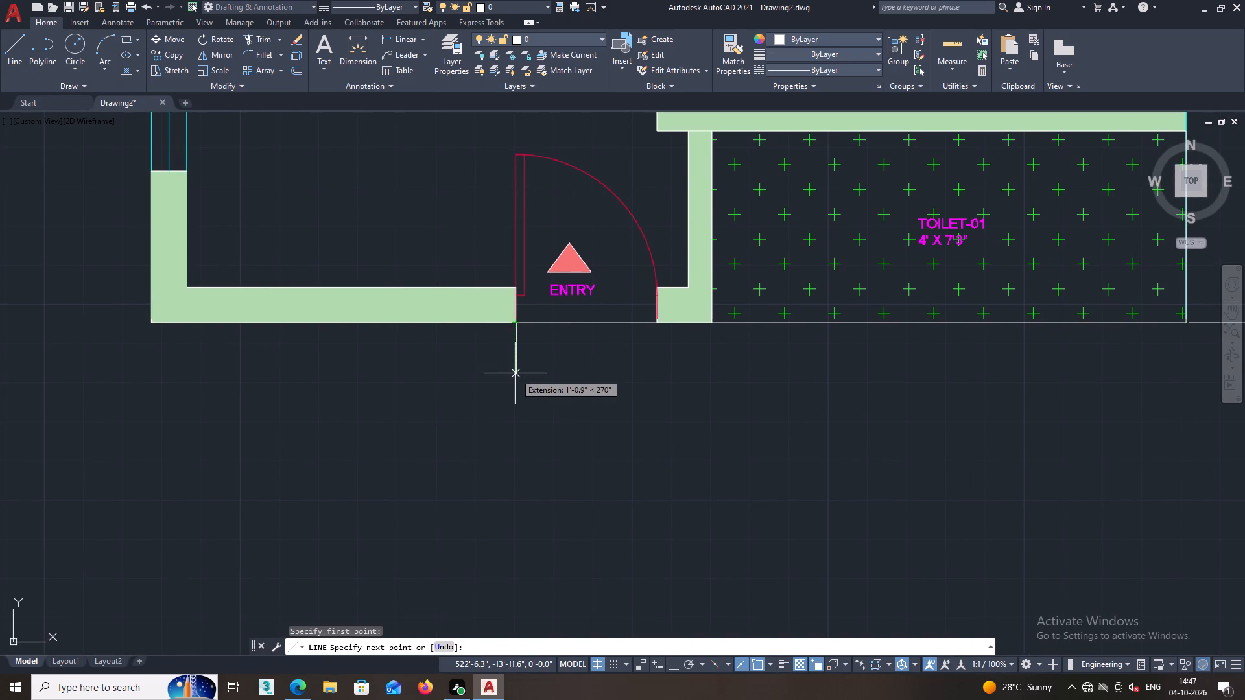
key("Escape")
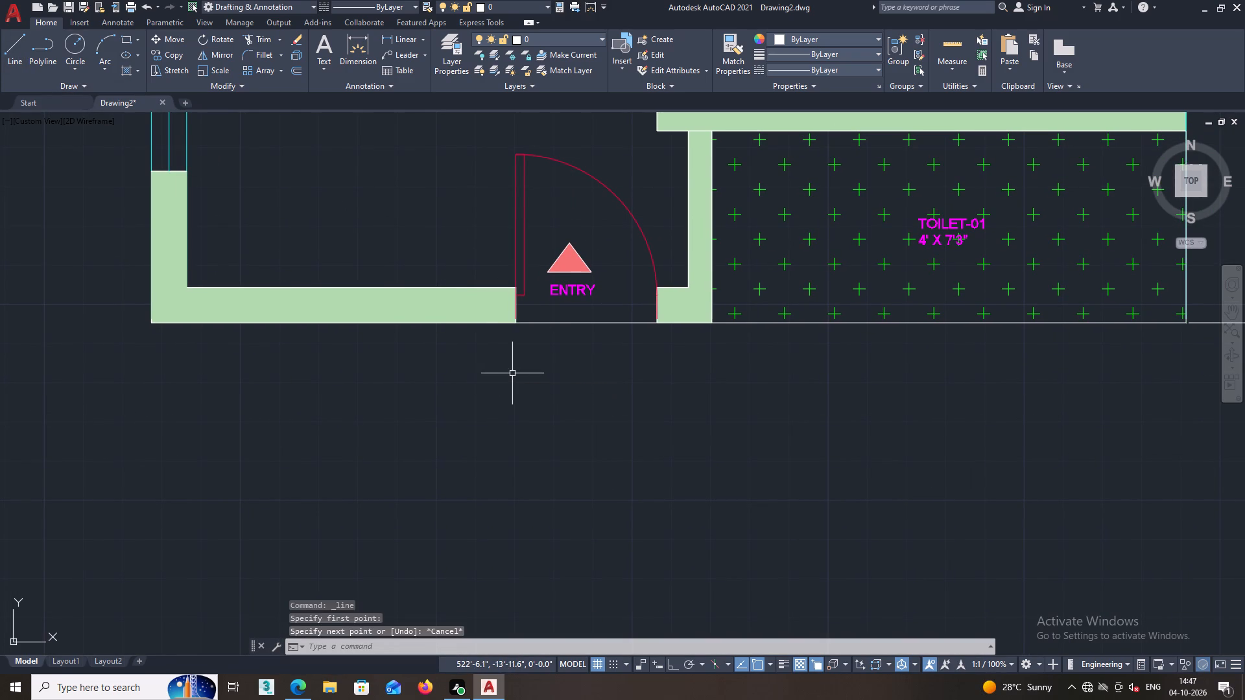
Draw a three-sided line outline for the entry step below the second plan's south wall, 10" deep and about 5' wide.
key("l")
middle_click_drag(495, 345, 510, 255)
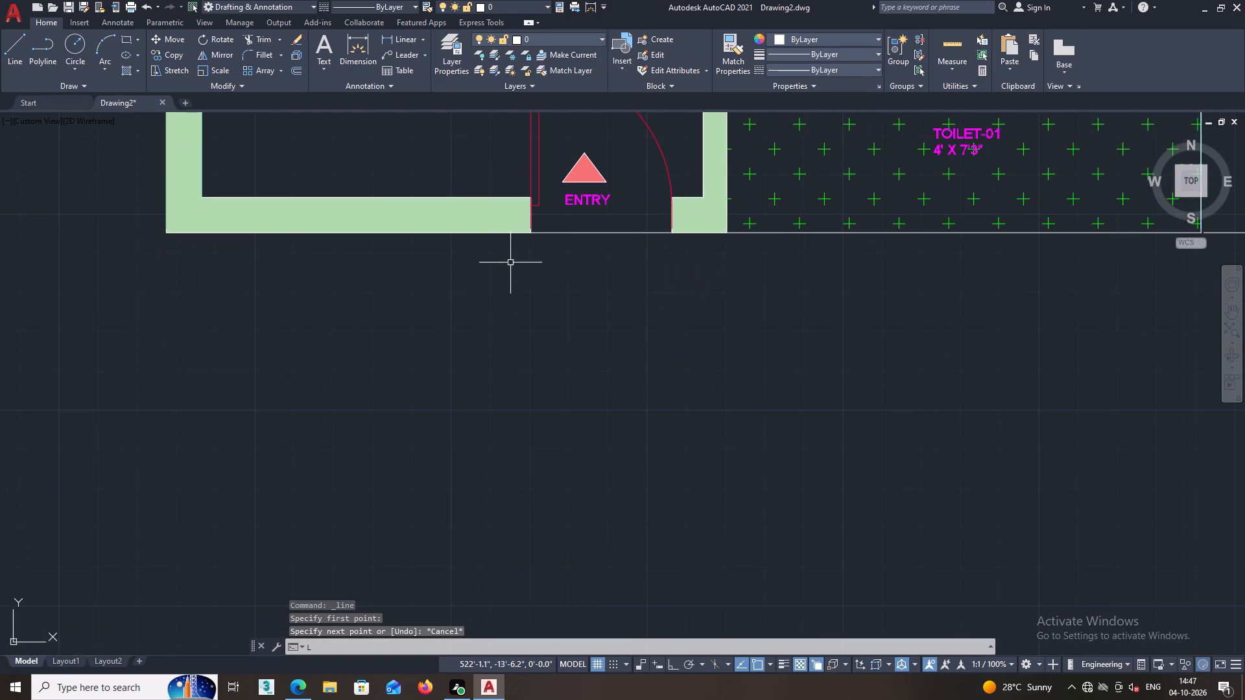
key("Return")
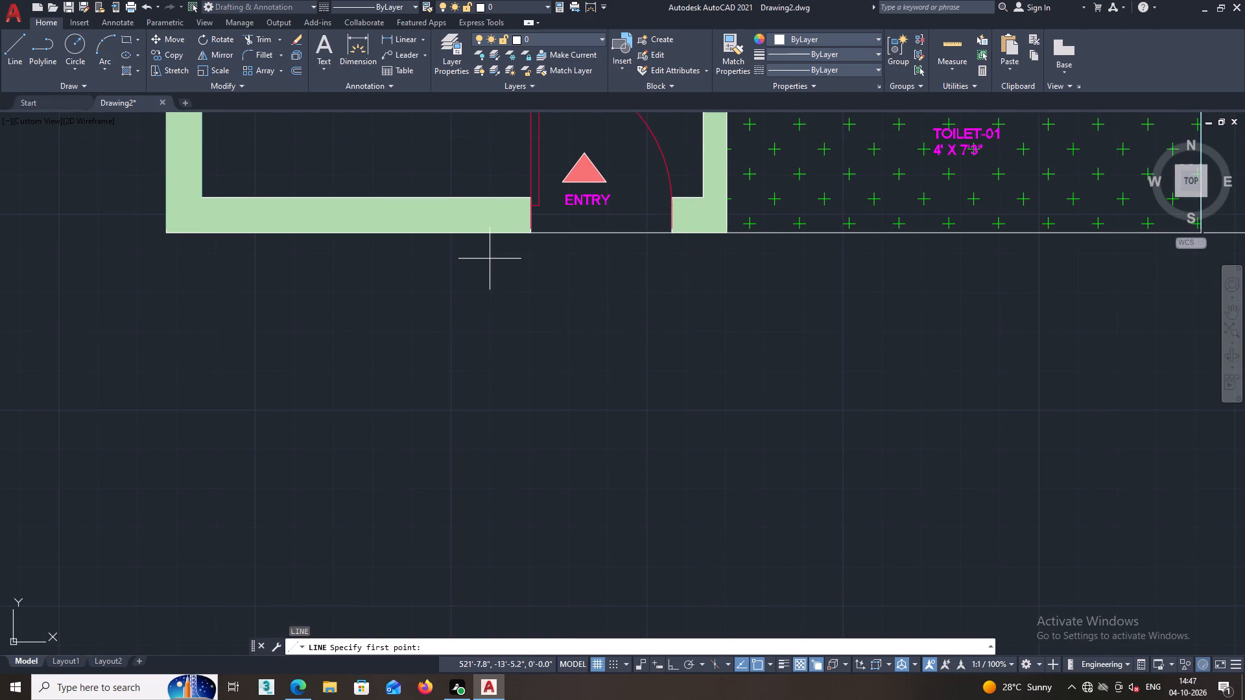
middle_click_drag(490, 259, 470, 264)
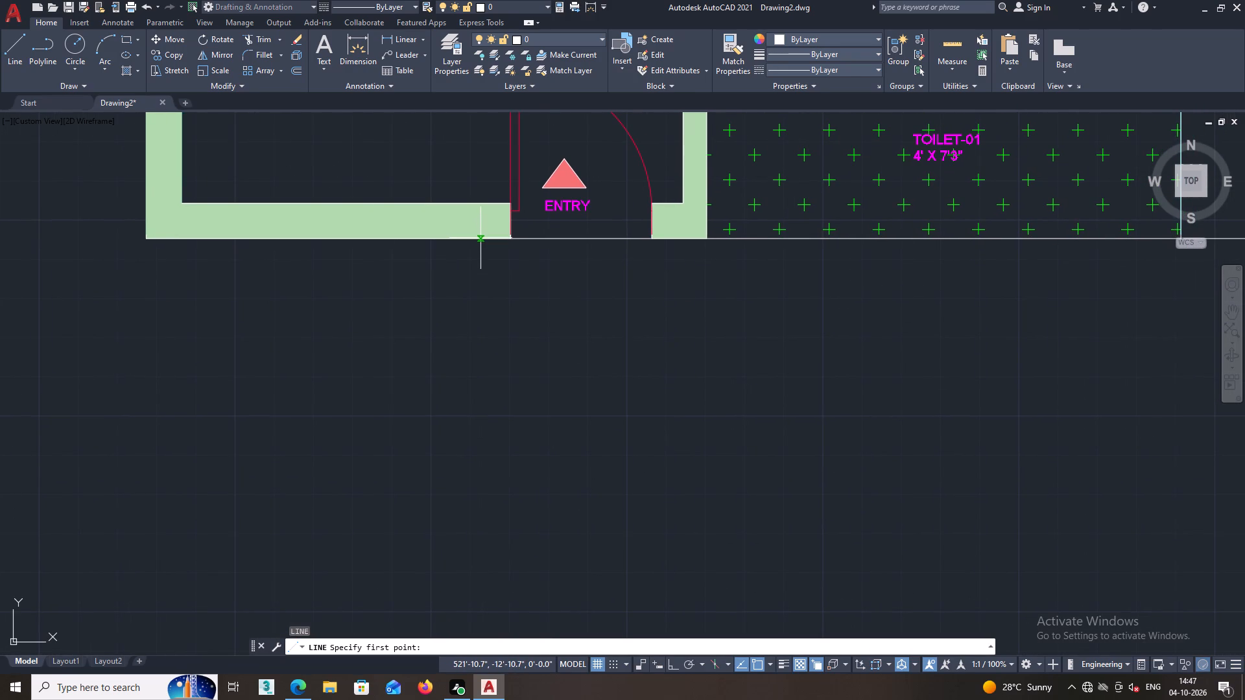
left_click(480, 238)
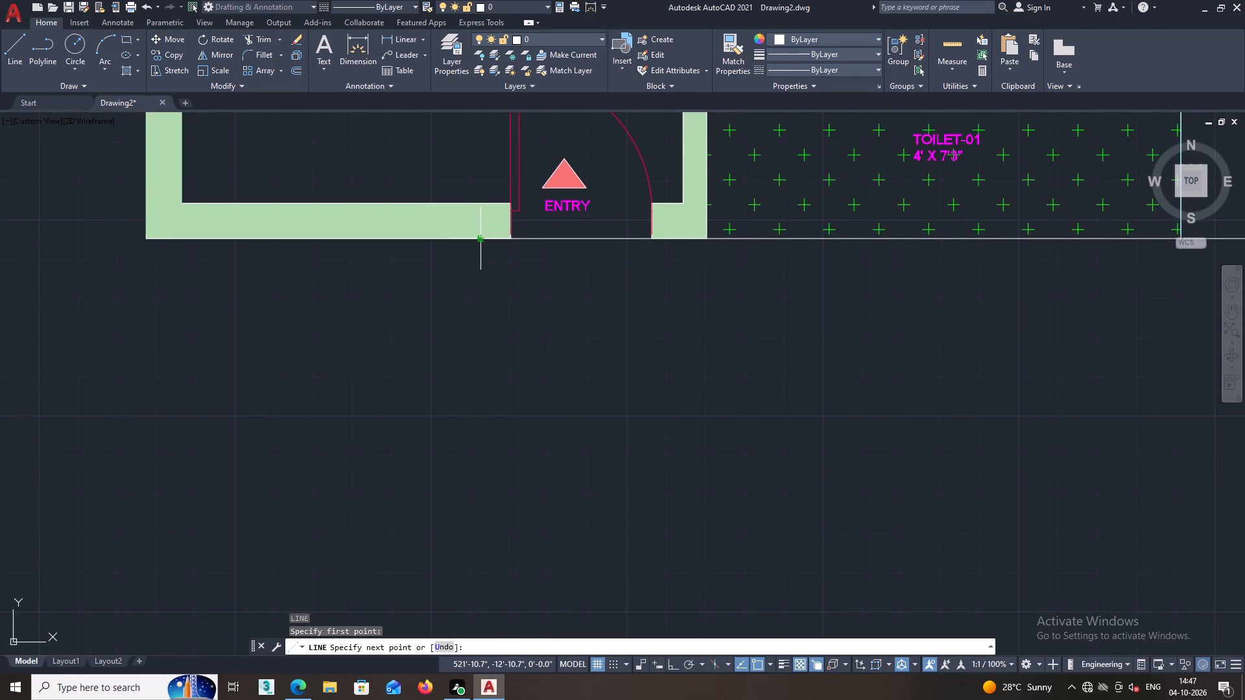
key("F8")
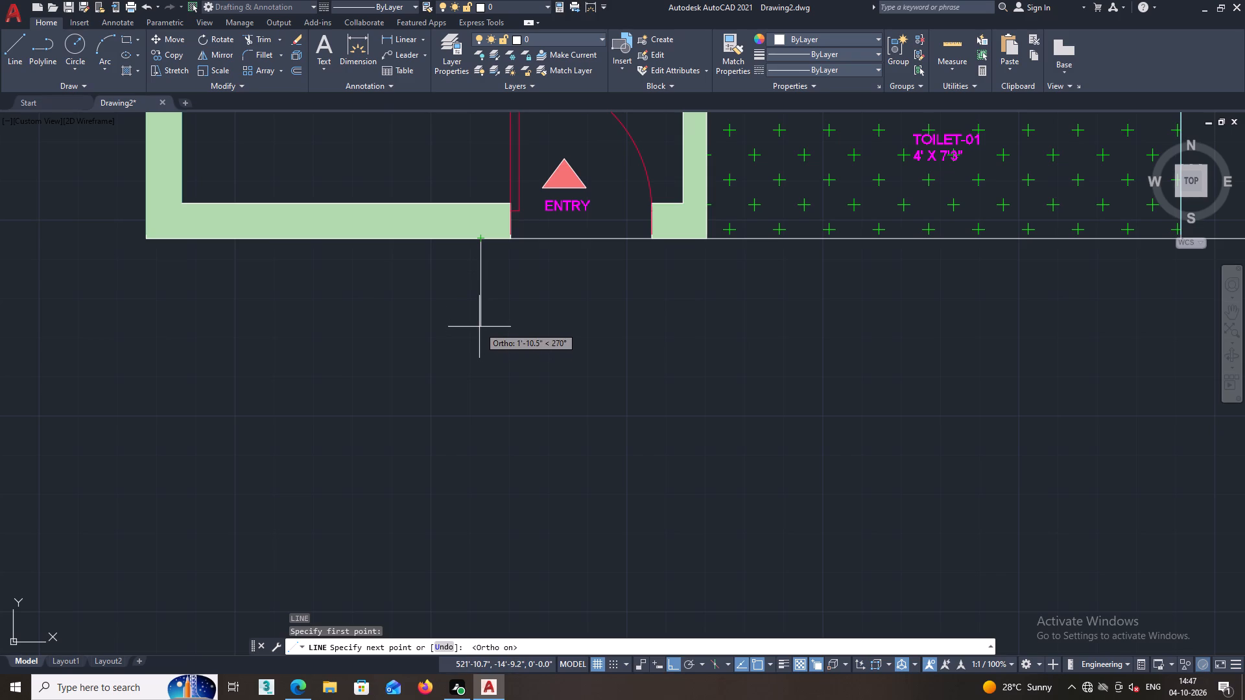
type("10")
key("Return")
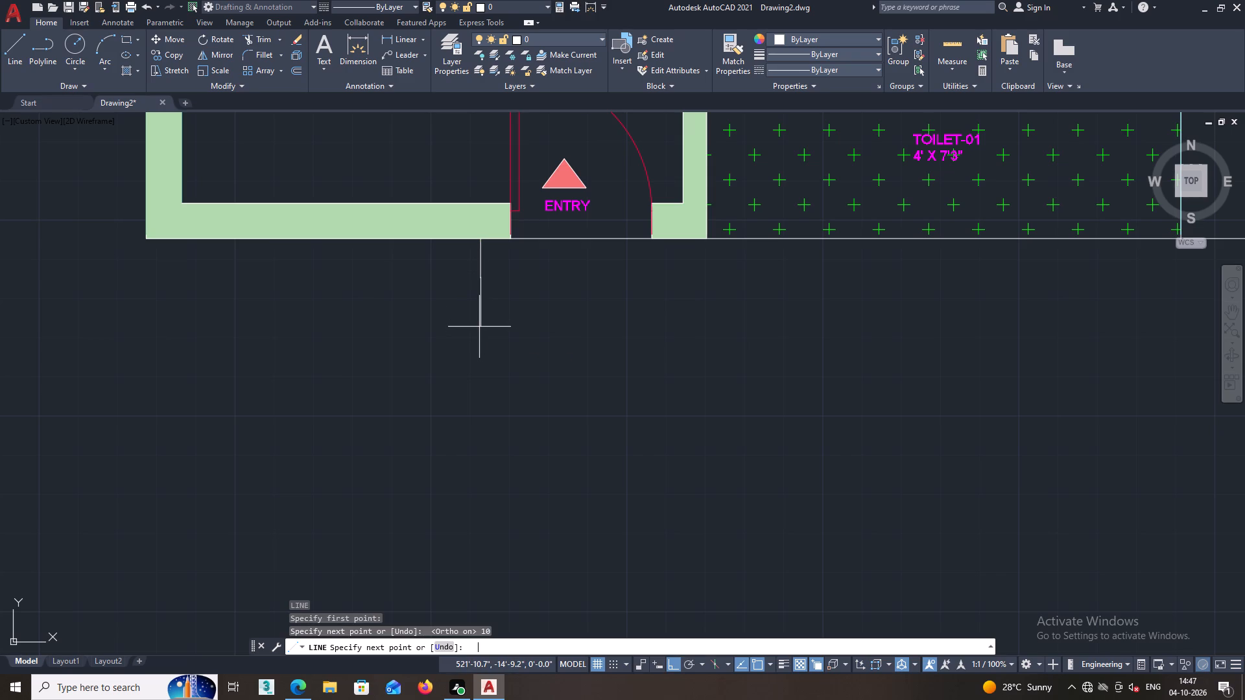
middle_click_drag(653, 286, 645, 286)
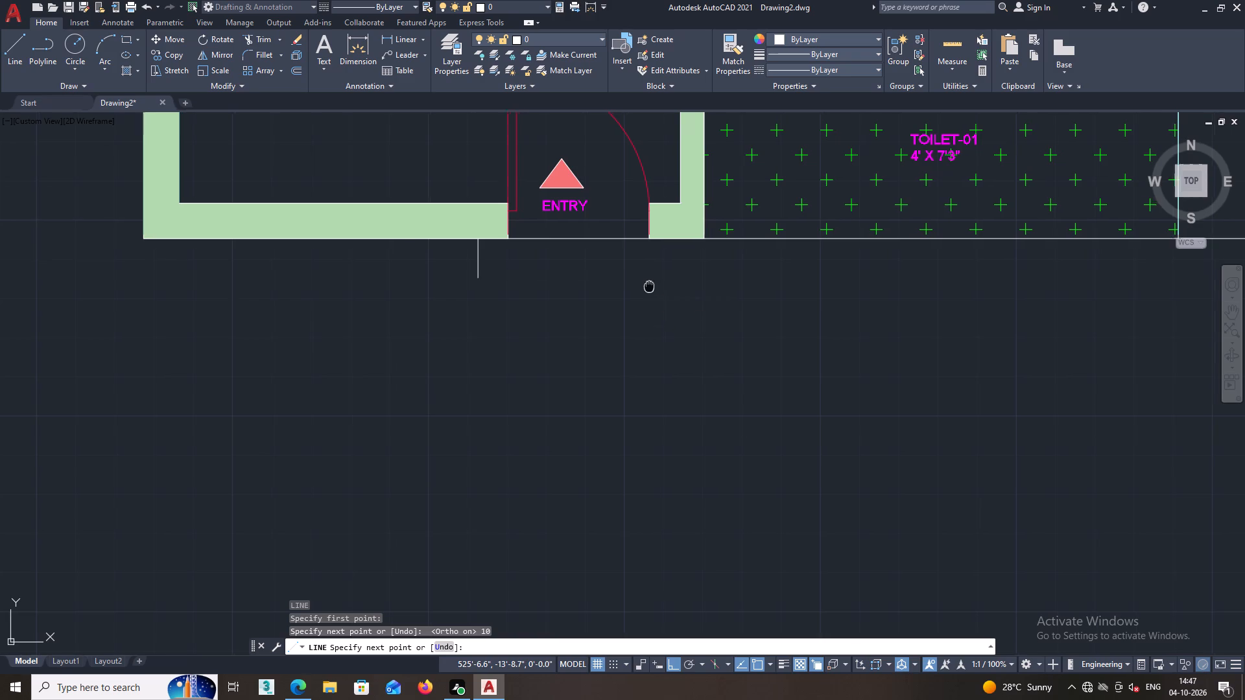
middle_click_drag(645, 286, 597, 286)
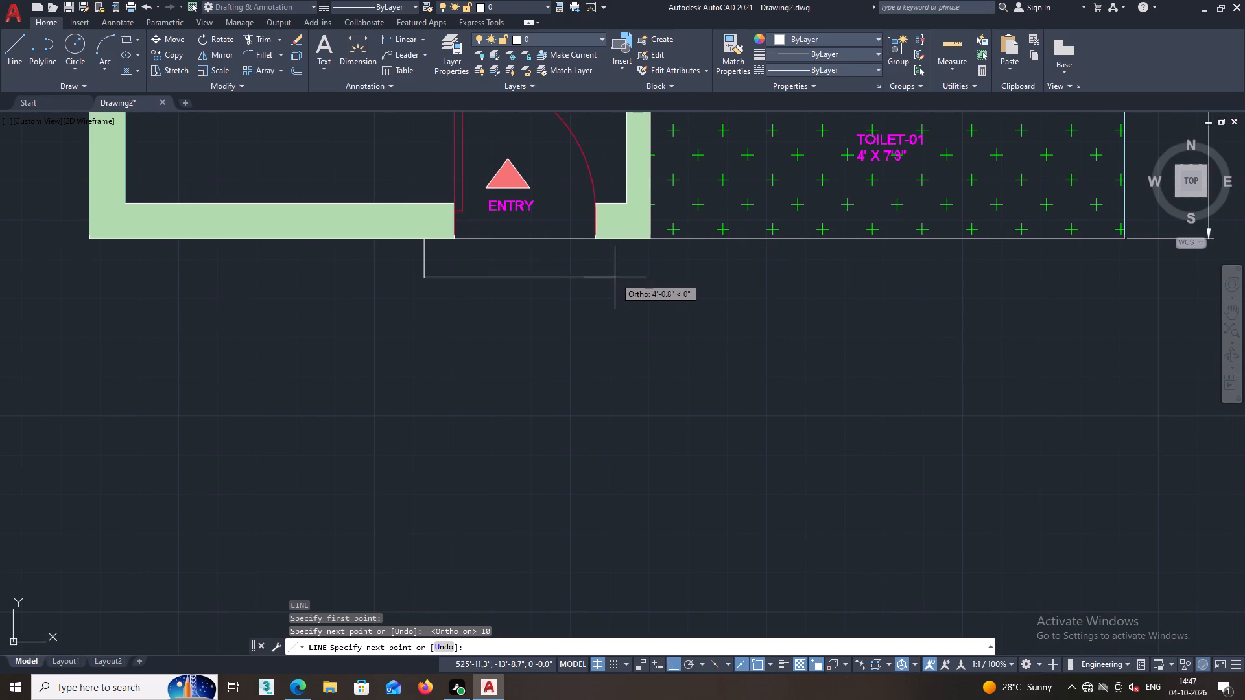
left_click(658, 275)
left_click(657, 239)
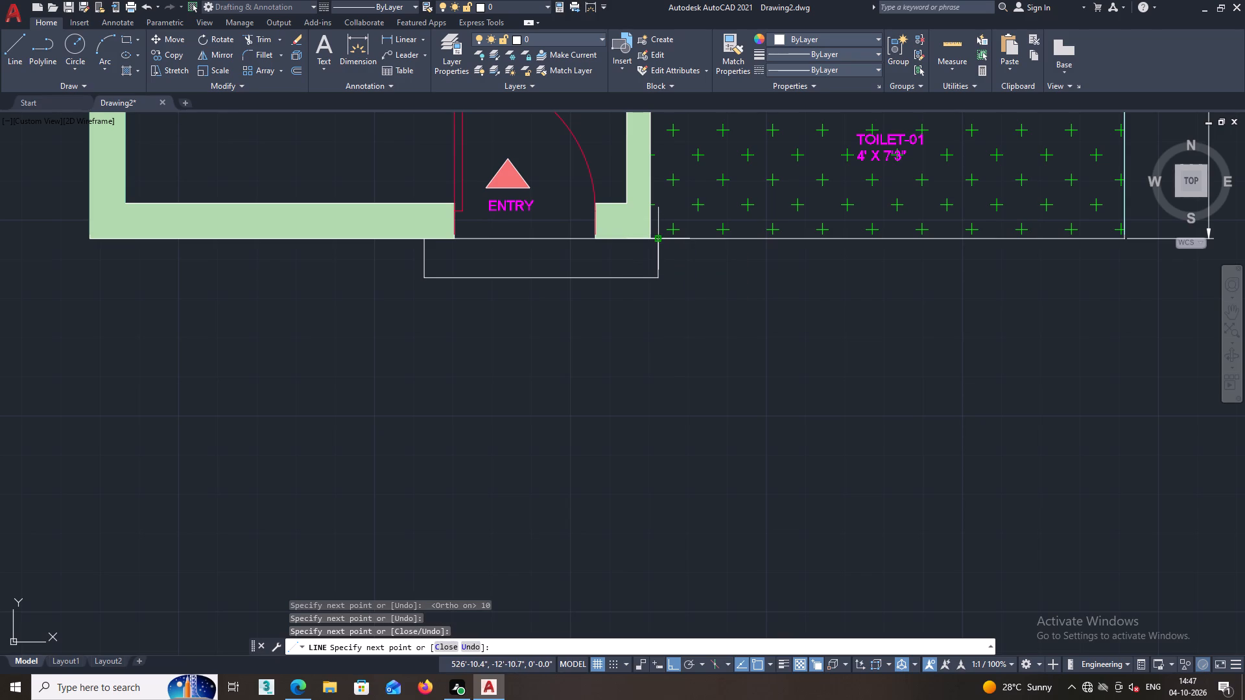
key("Escape")
Offset the entry step's front line 10" outward, away from the second plan's south wall.
middle_click_drag(652, 301, 656, 283)
left_click(298, 69)
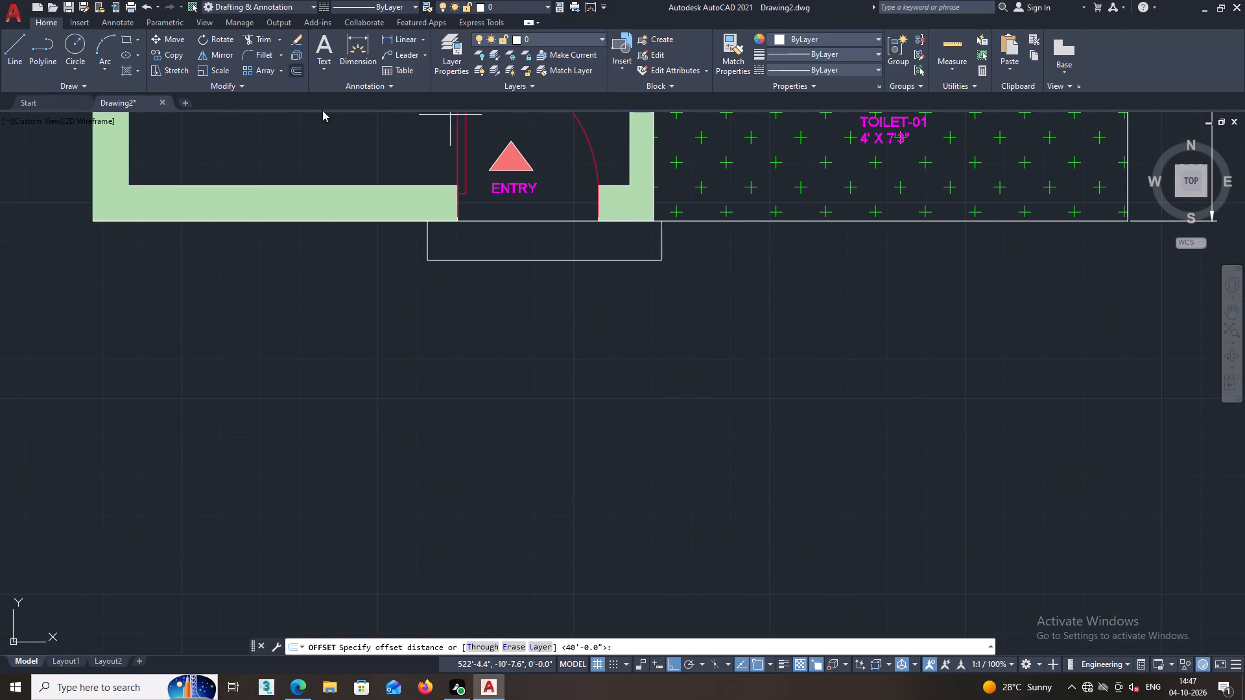
type("10")
key("Return")
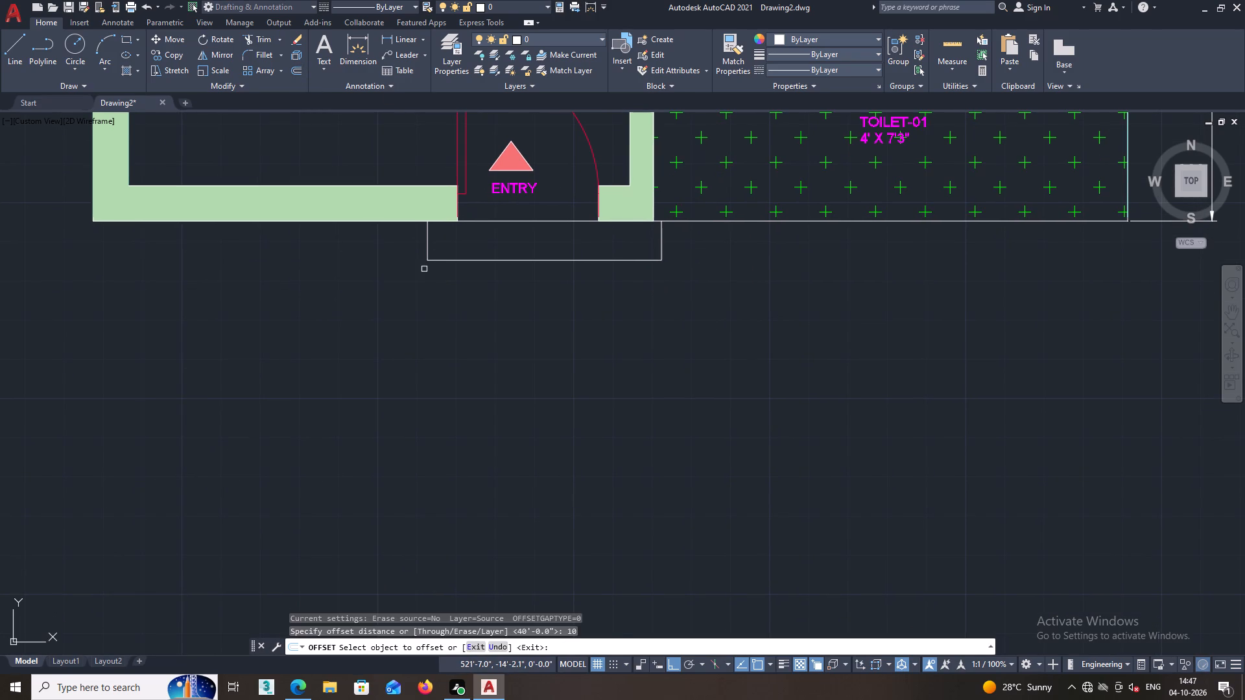
left_click(515, 261)
left_click(512, 313)
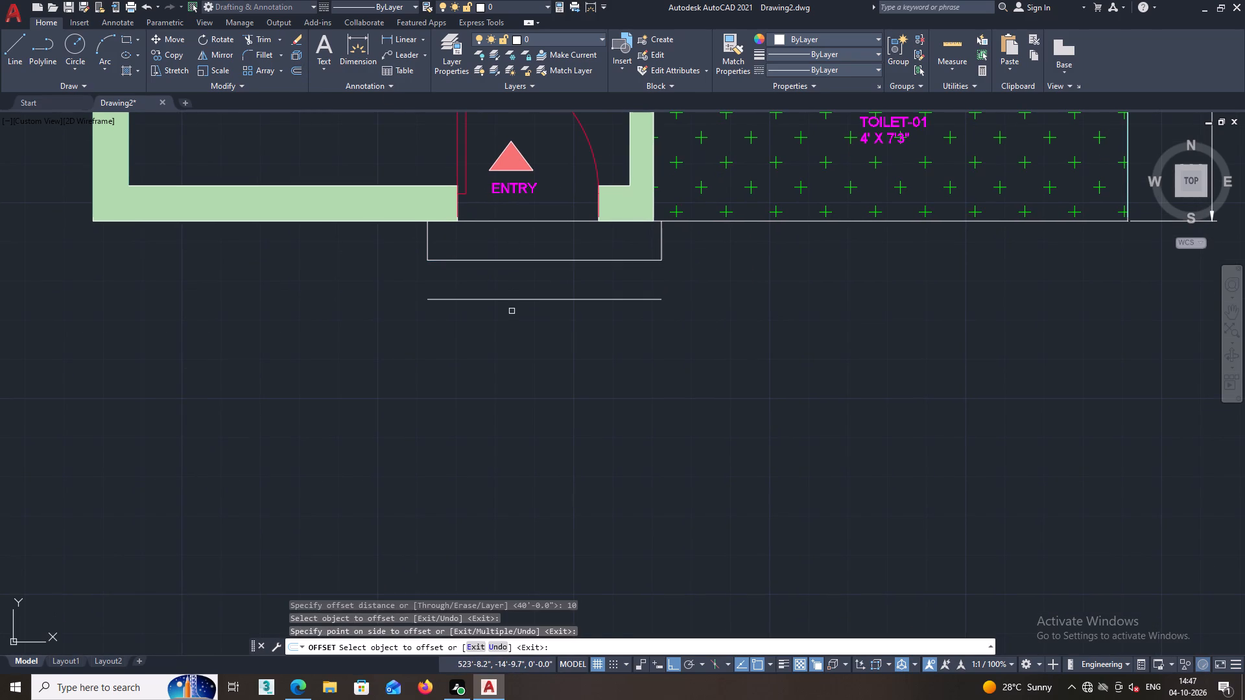
key("Escape")
Extend the entry step's west and east side lines to the outer offset line.
type("EX")
key("Return")
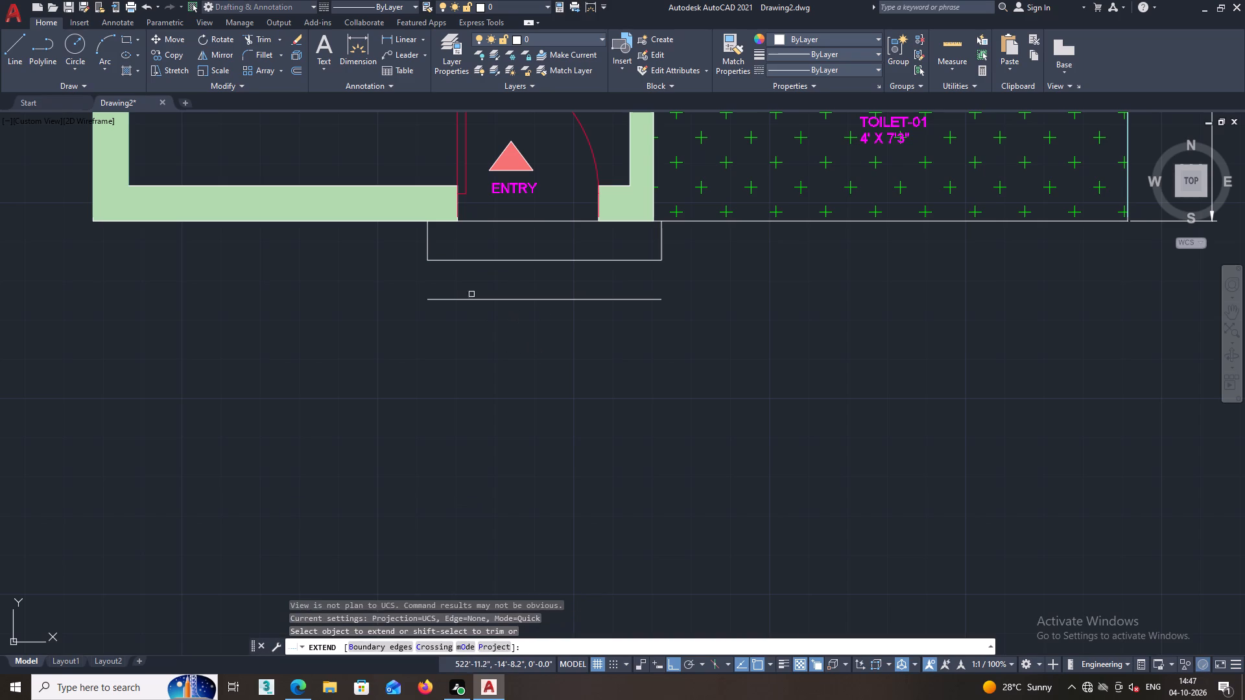
left_click(450, 244)
left_click(416, 246)
left_click(672, 239)
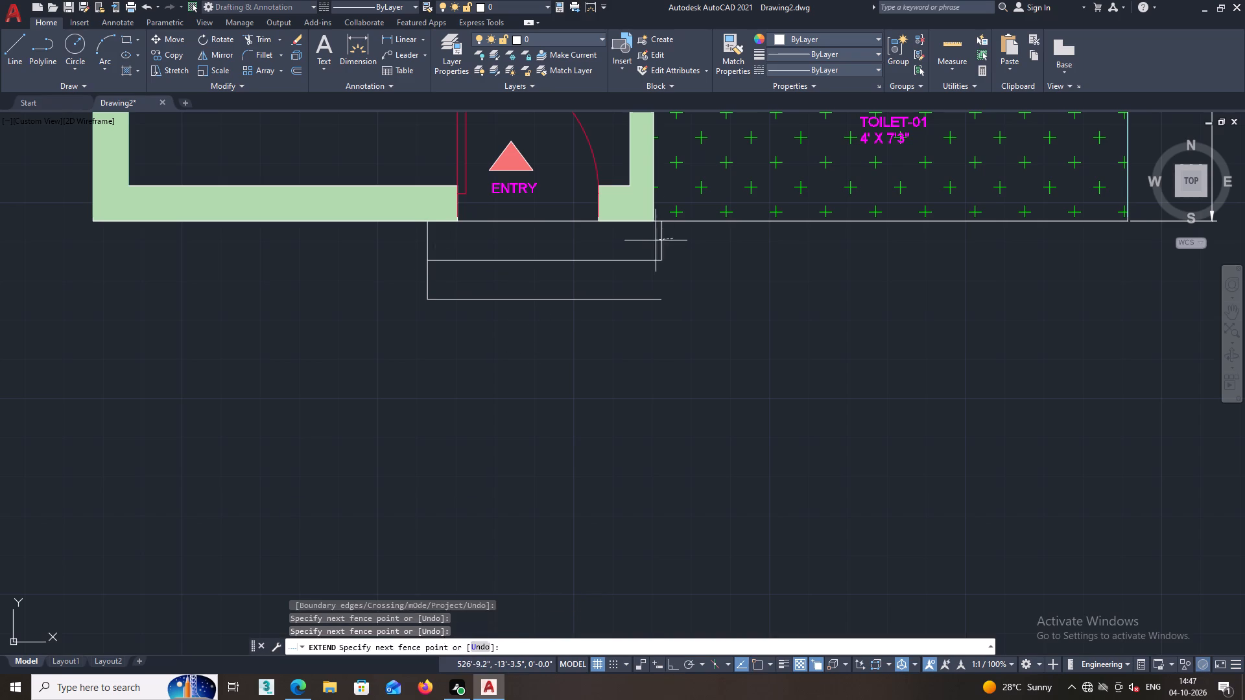
left_click(645, 242)
left_click(661, 247)
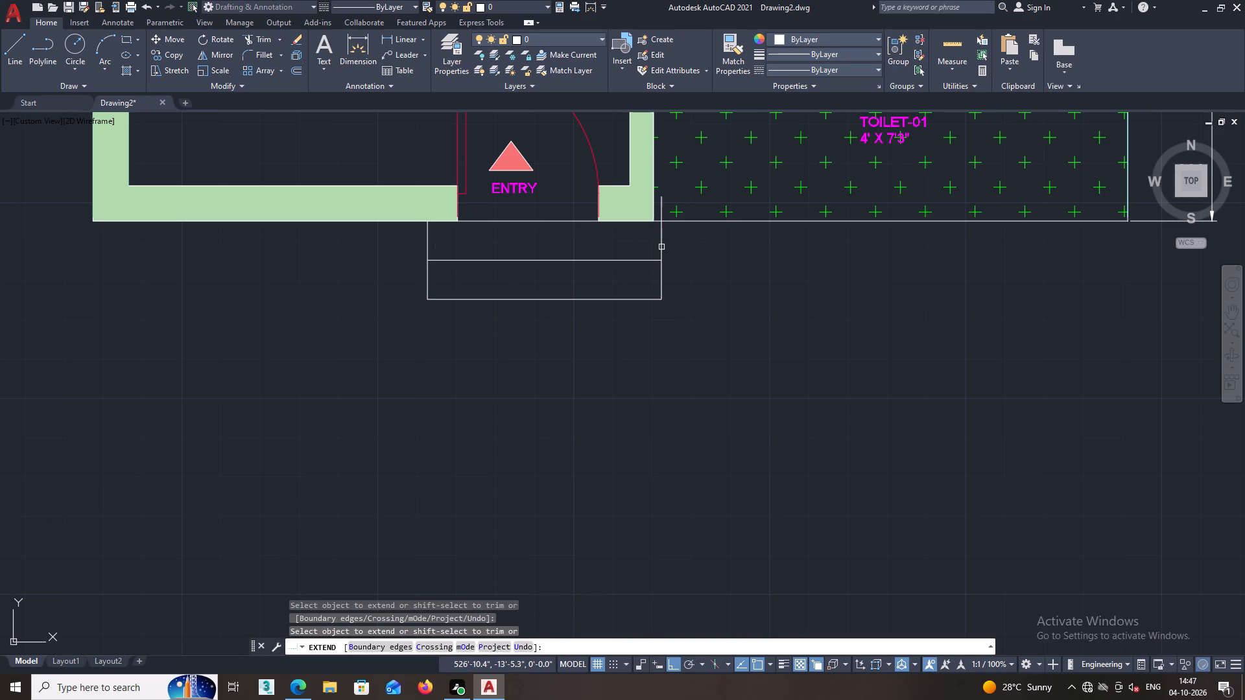
key("space")
Trim the east side line where it projects past the south wall line into TOILET-01.
type("TR")
key("Return")
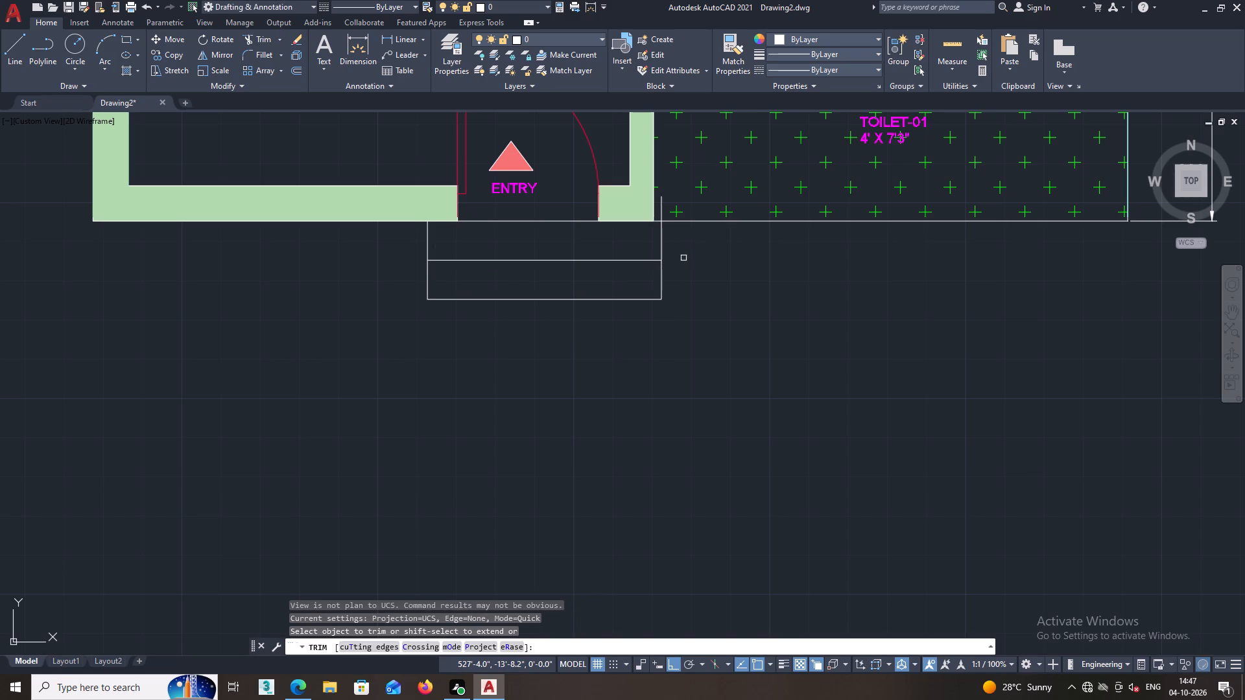
left_click(659, 211)
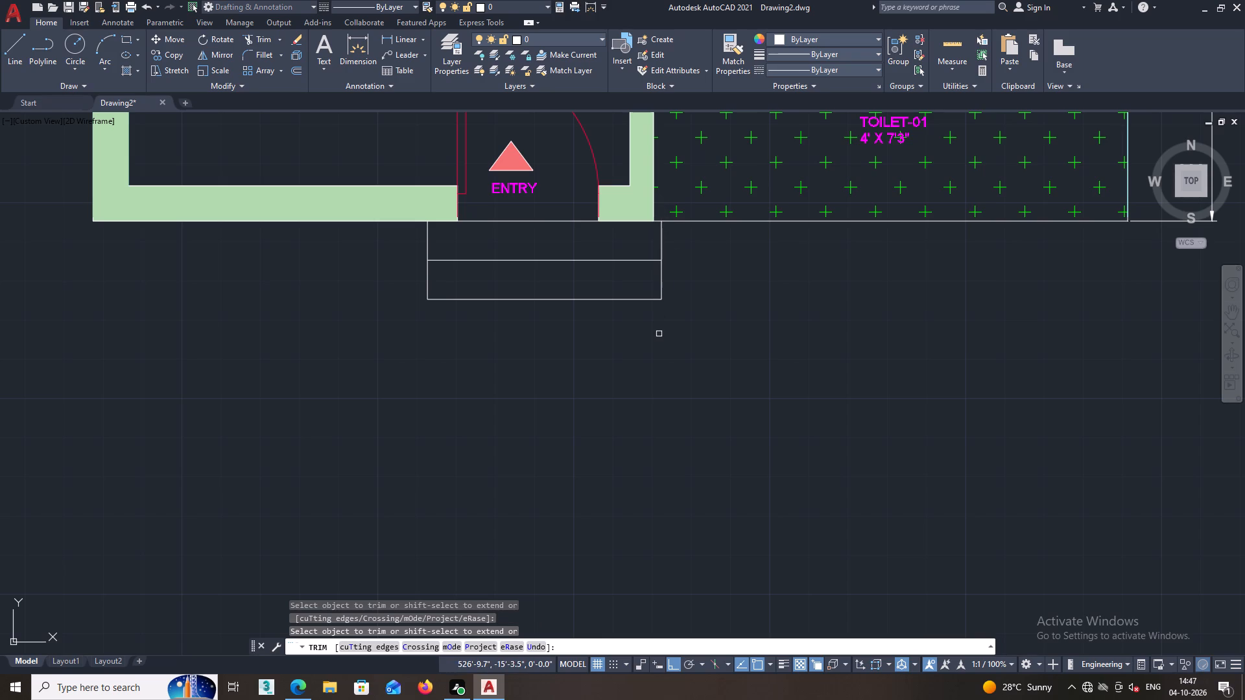
key("space")
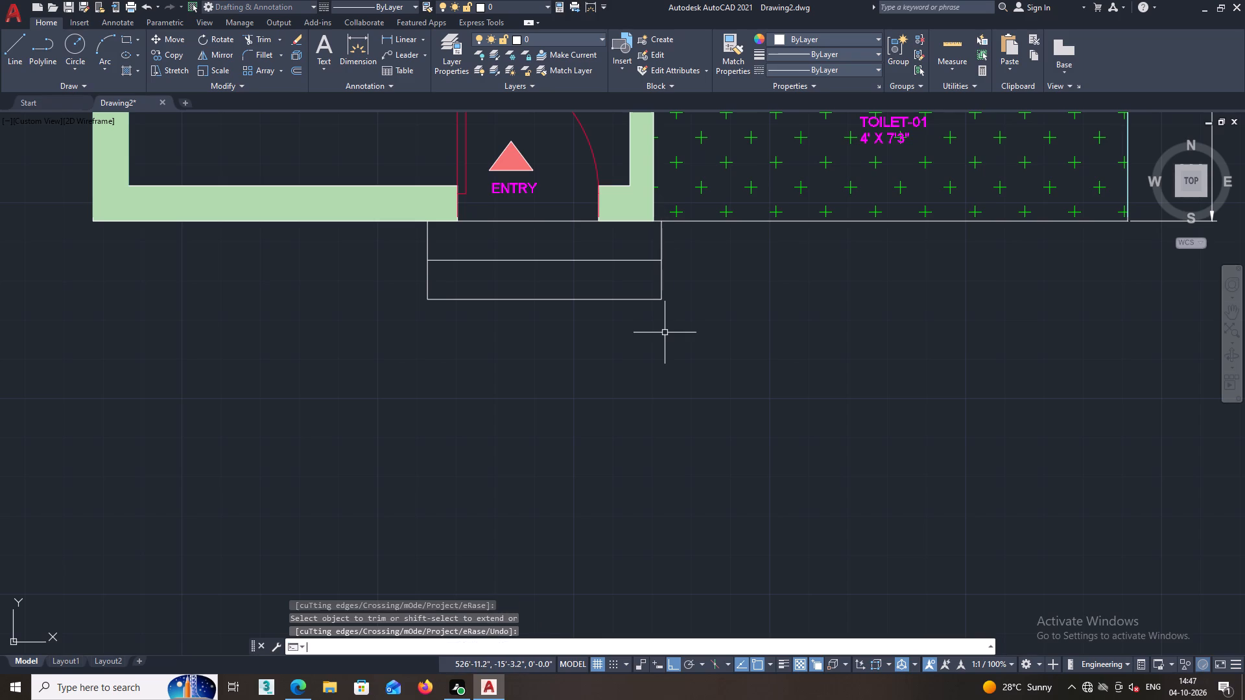
Examine the second plan's rooms and full layout, together with the new entry steps at its south end.
scroll(666, 341, "down", 1)
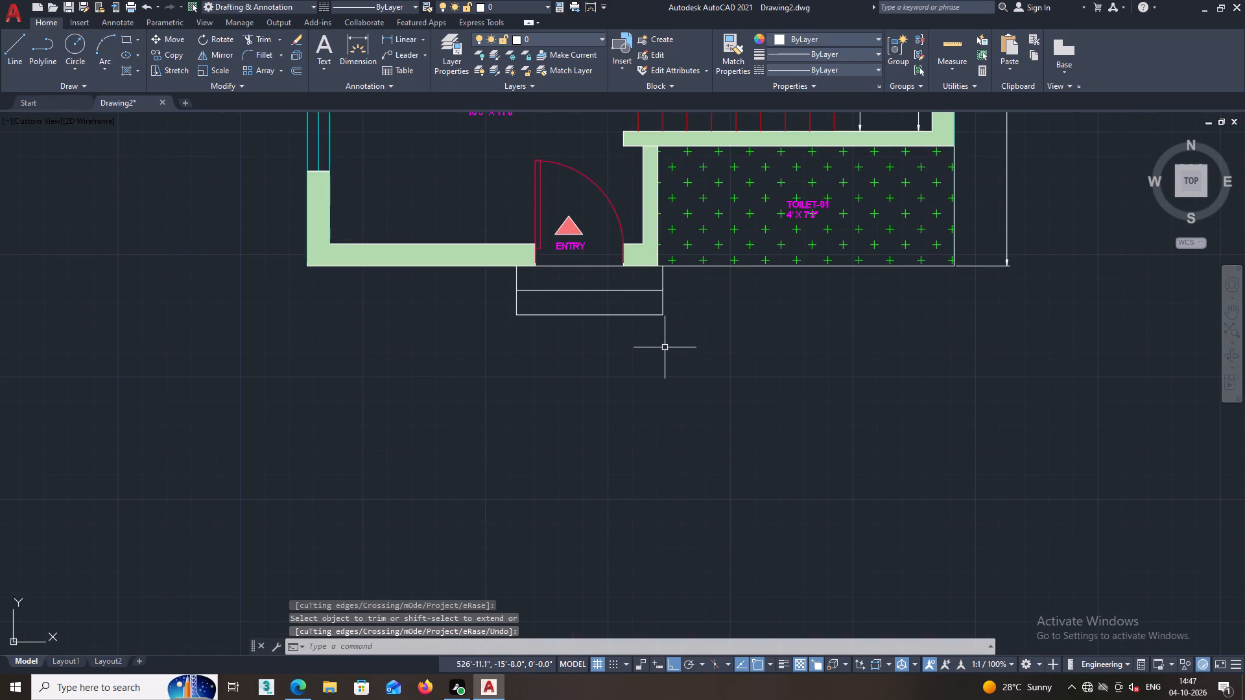
scroll(722, 326, "down", 1)
middle_click_drag(679, 336, 679, 366)
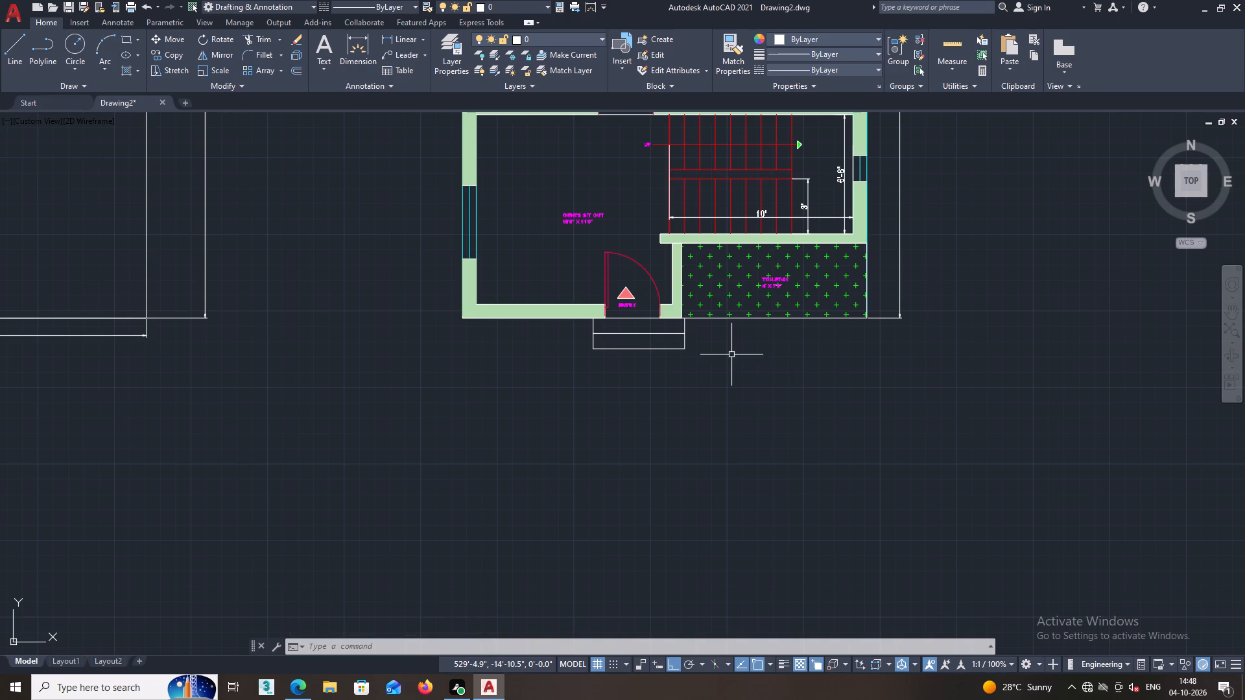
middle_click_drag(729, 356, 713, 492)
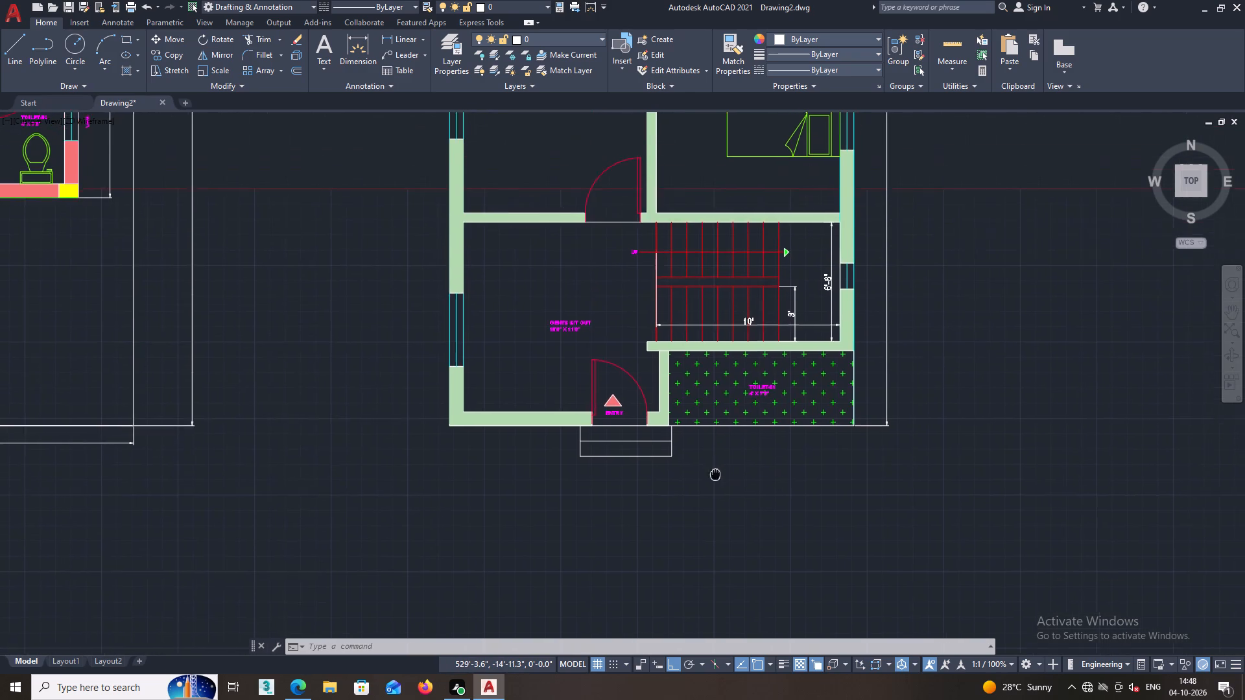
middle_click_drag(713, 492, 714, 555)
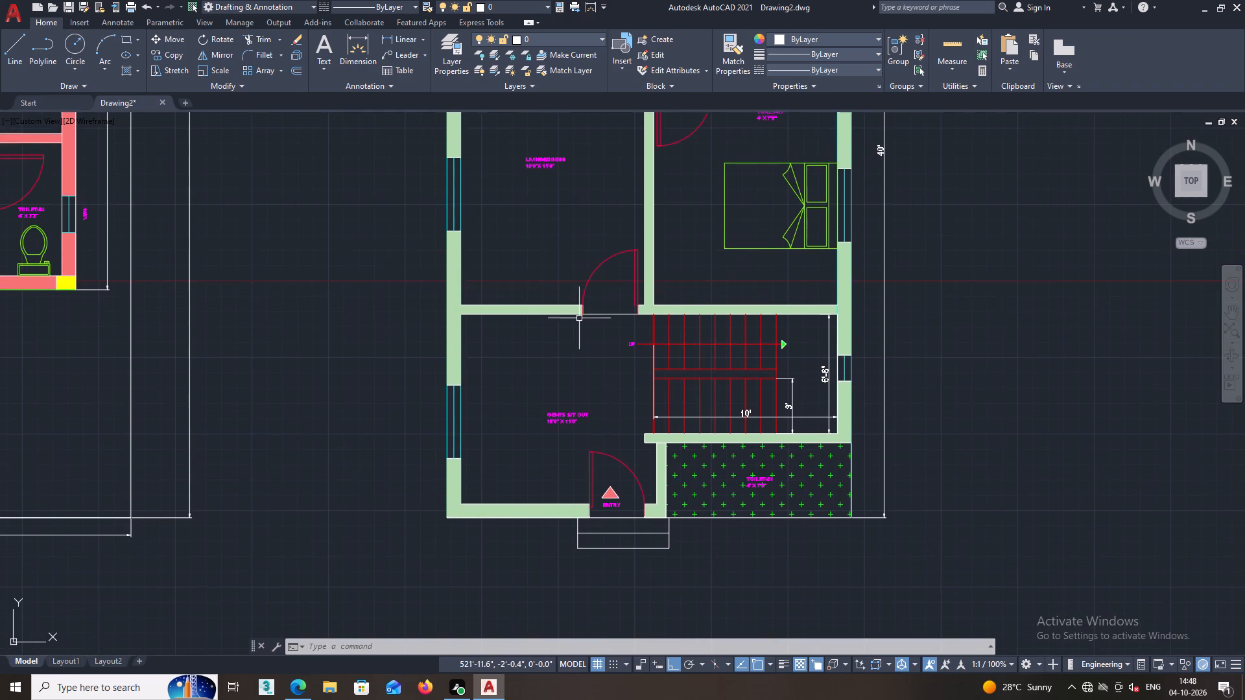
scroll(560, 270, "down", 2)
middle_click_drag(556, 270, 551, 383)
scroll(523, 309, "up", 5)
scroll(520, 336, "down", 1)
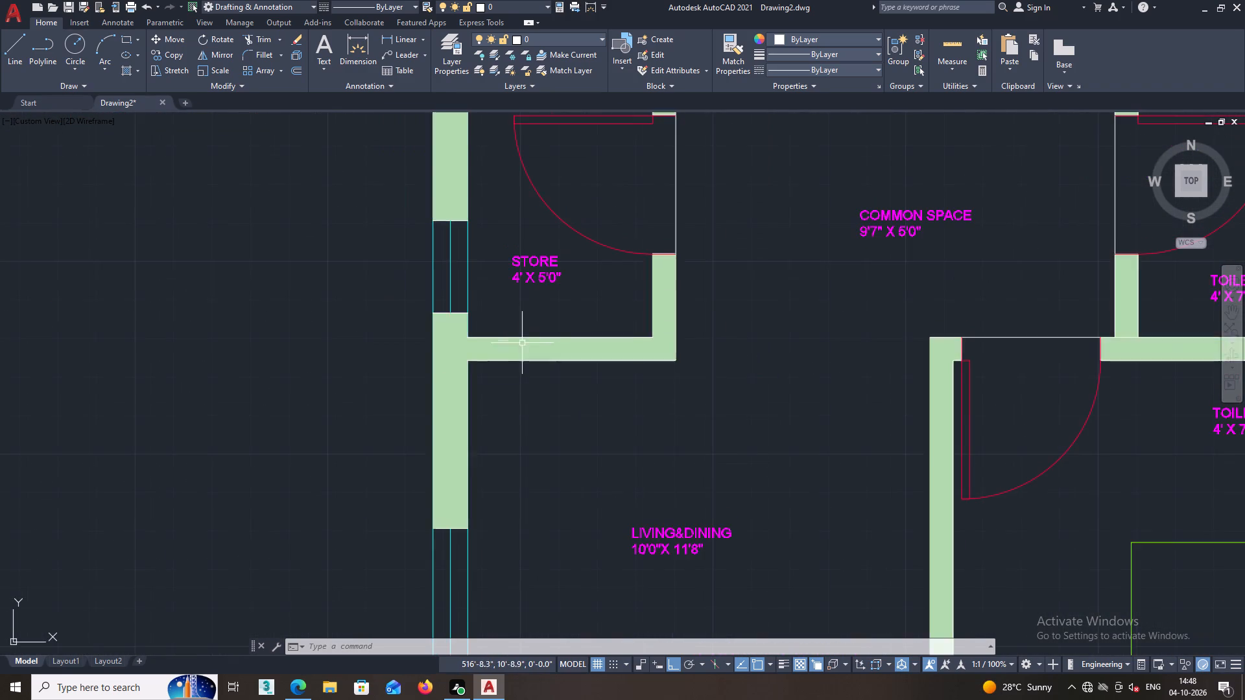
scroll(521, 356, "down", 3)
middle_click_drag(546, 408, 568, 306)
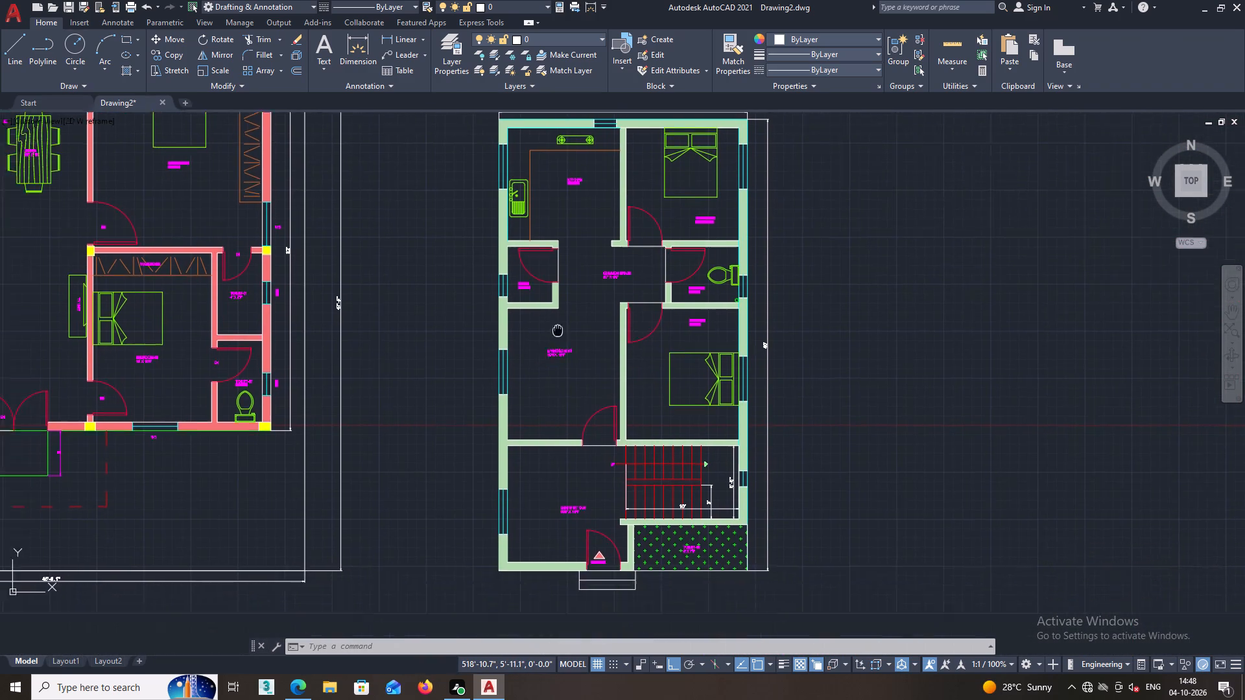
middle_click_drag(568, 306, 572, 299)
middle_click_drag(615, 312, 444, 358)
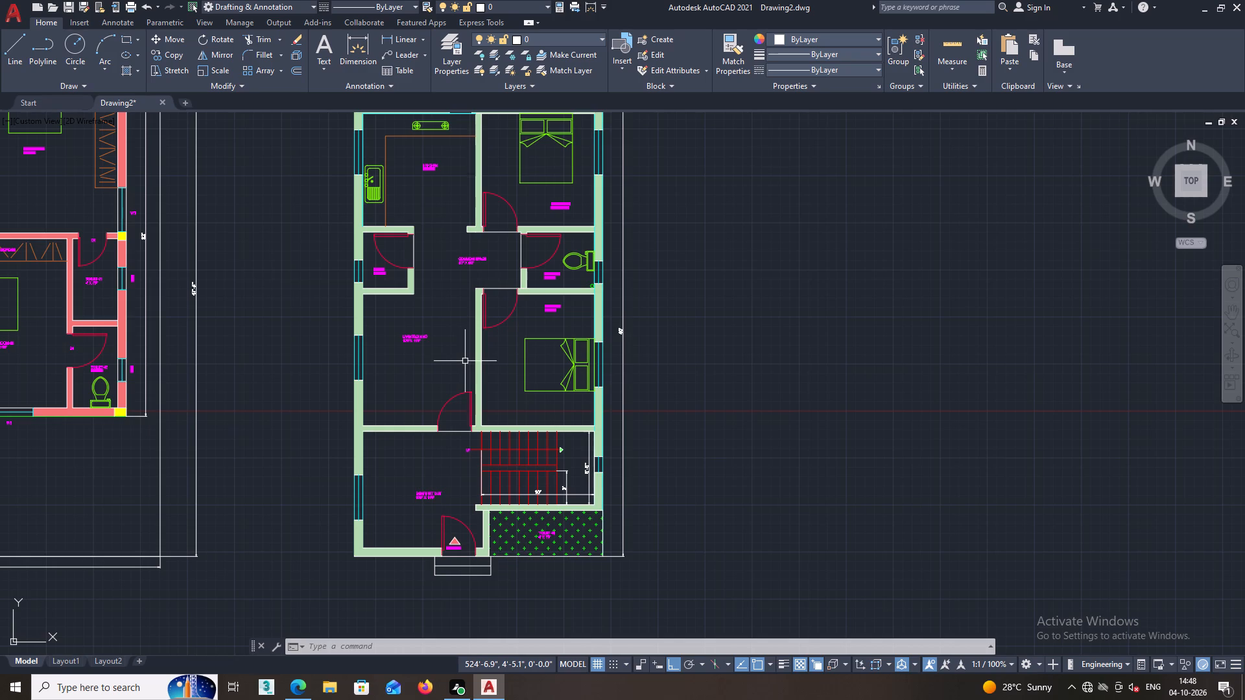
scroll(465, 361, "down", 1)
middle_click_drag(433, 432, 453, 399)
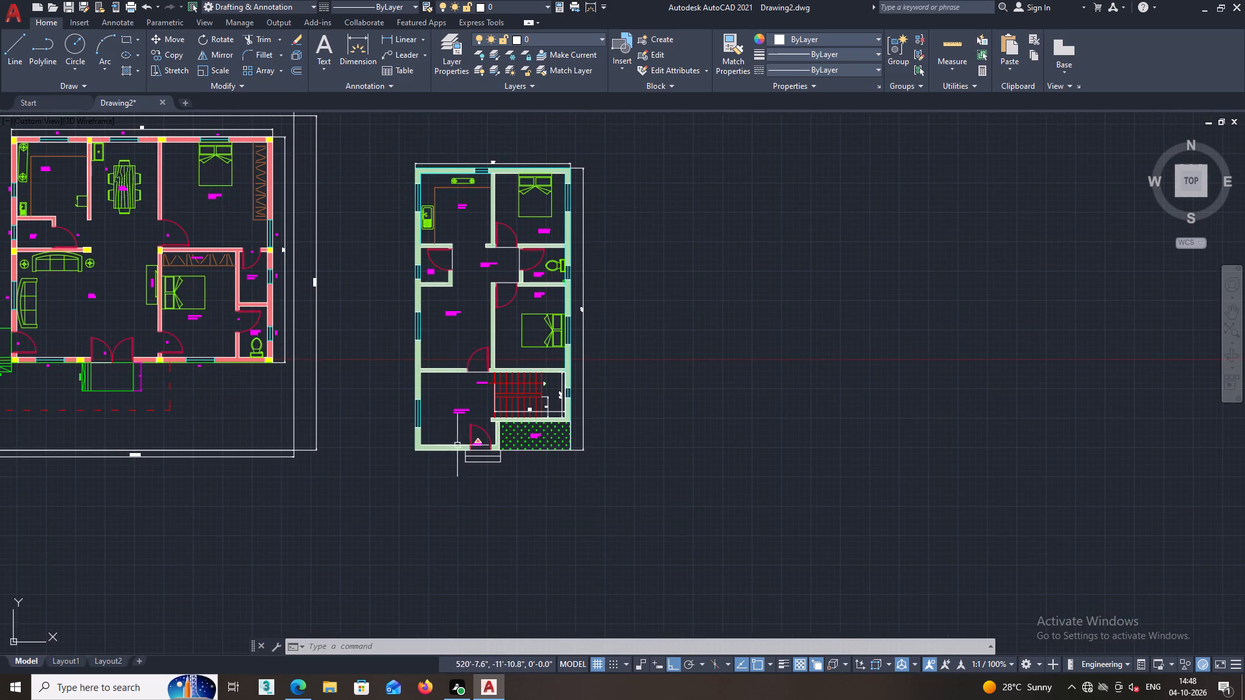
scroll(457, 445, "down", 1)
middle_click_drag(456, 433, 457, 369)
scroll(472, 391, "up", 1)
middle_click_drag(470, 414, 480, 367)
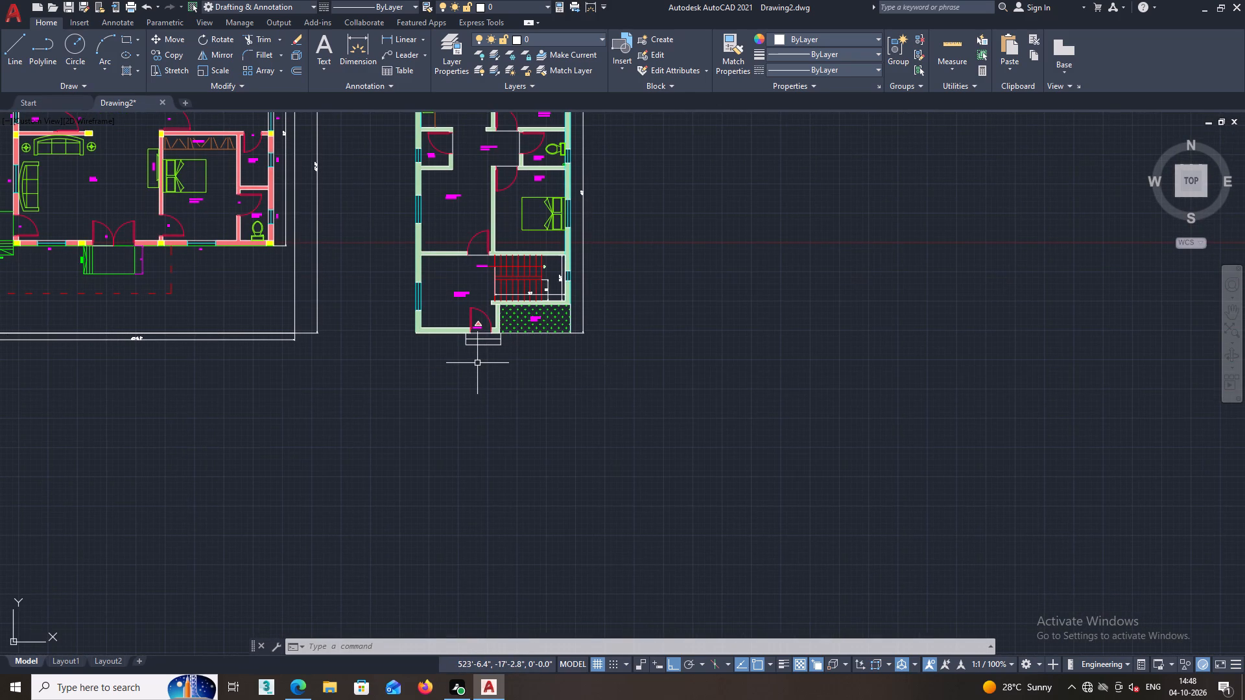
Add the multiline text title "GROUNBD FLOOR PLAN" at 5" height below the second plan's entry steps.
key("t")
scroll(464, 360, "up", 2)
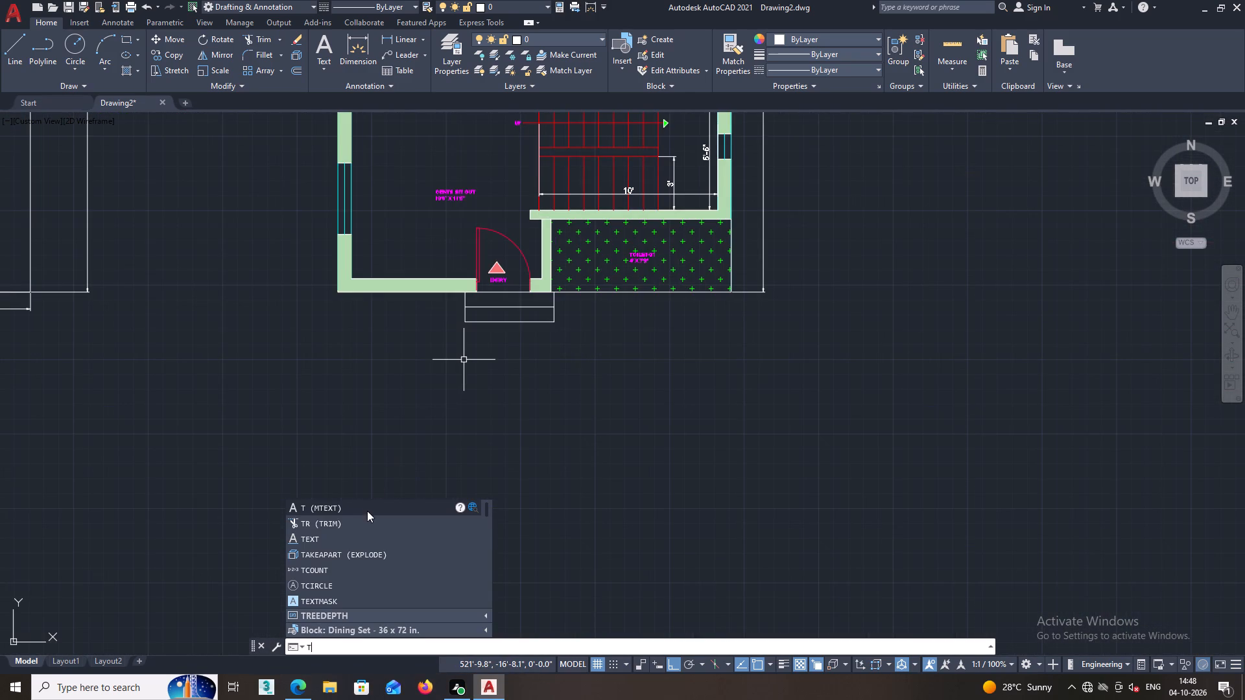
left_click(360, 512)
scroll(479, 351, "up", 2)
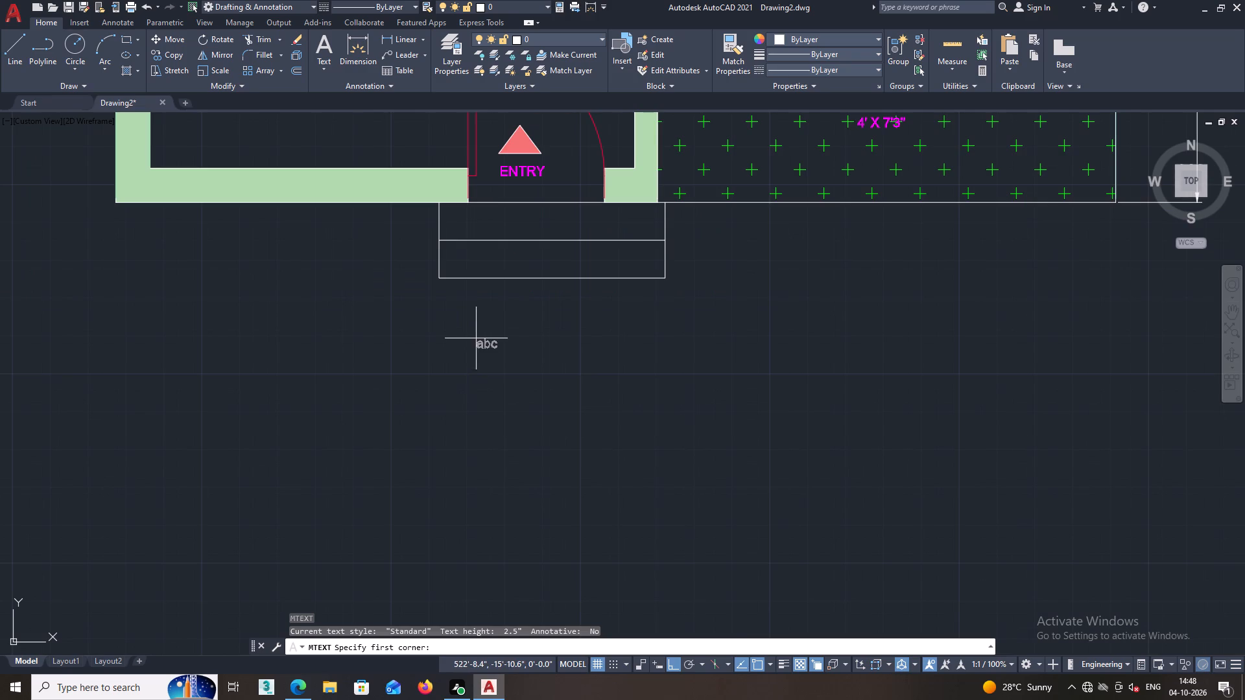
scroll(445, 305, "up", 1)
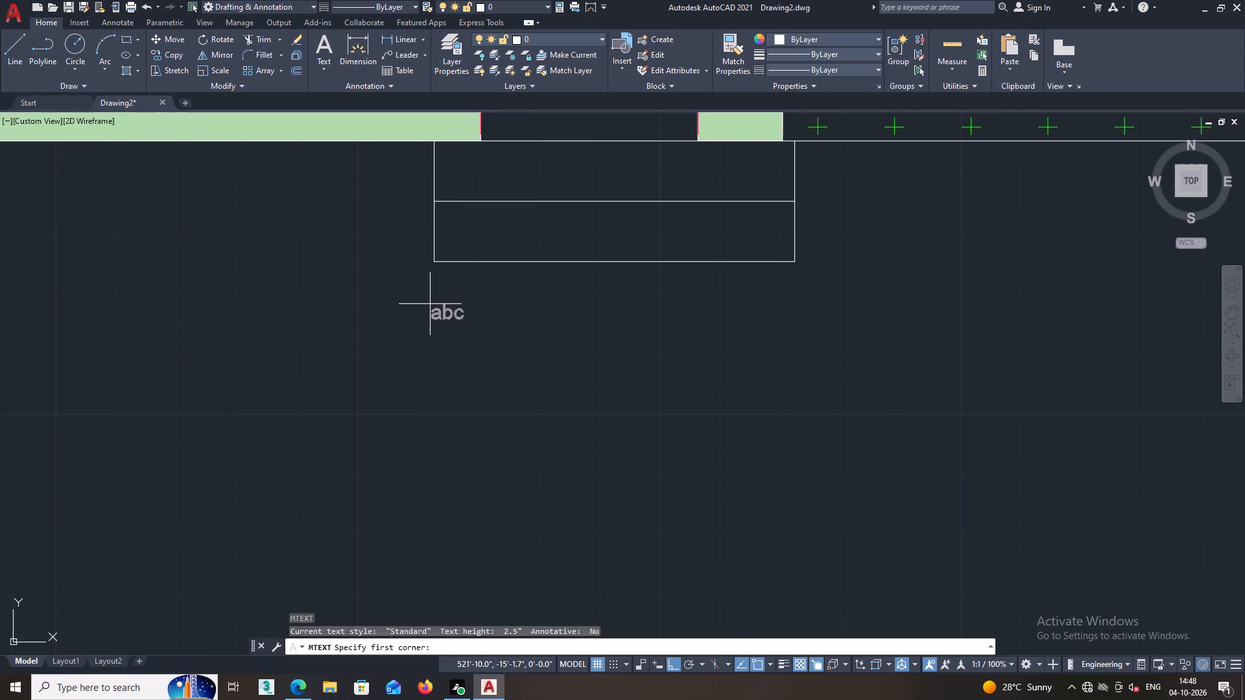
left_click(445, 308)
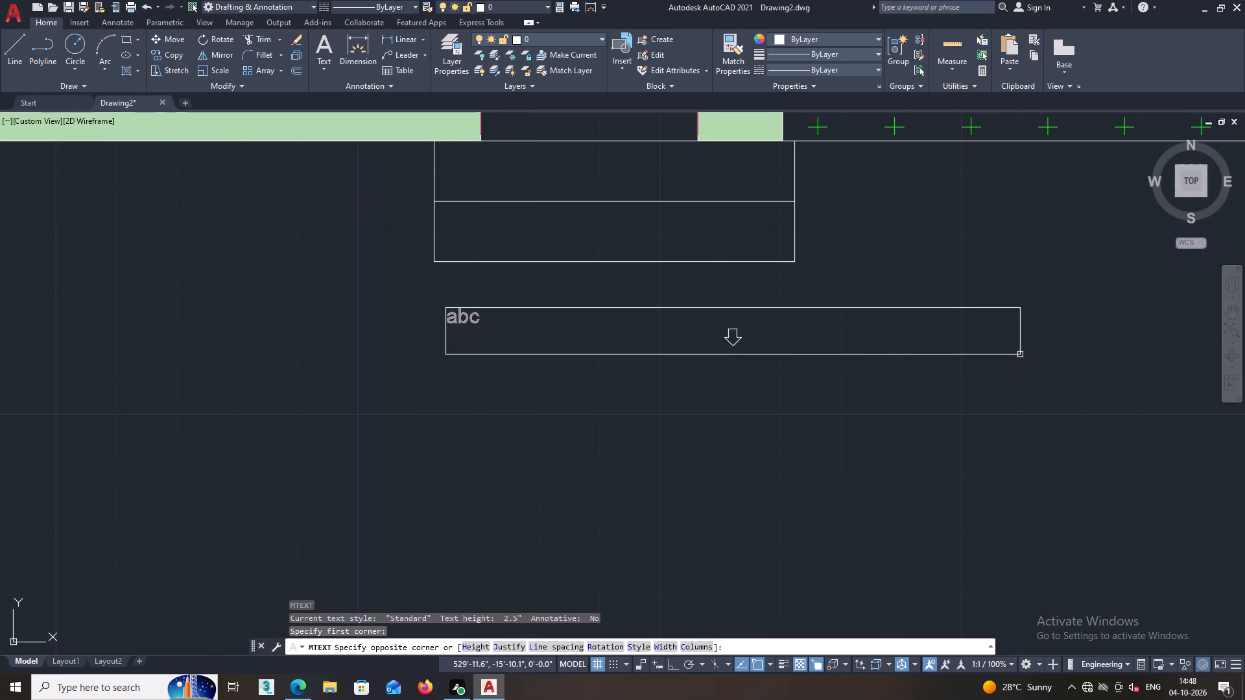
left_click(1020, 355)
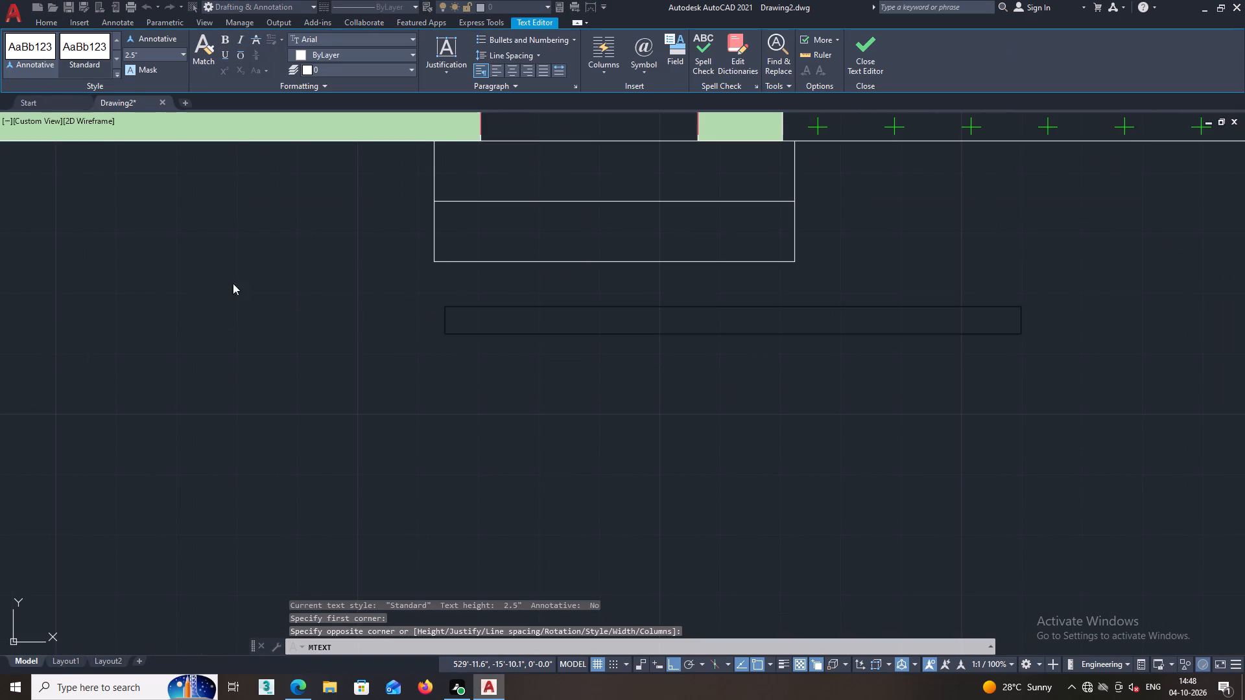
left_click(179, 54)
key("BackSpace")
key("5")
key("Return")
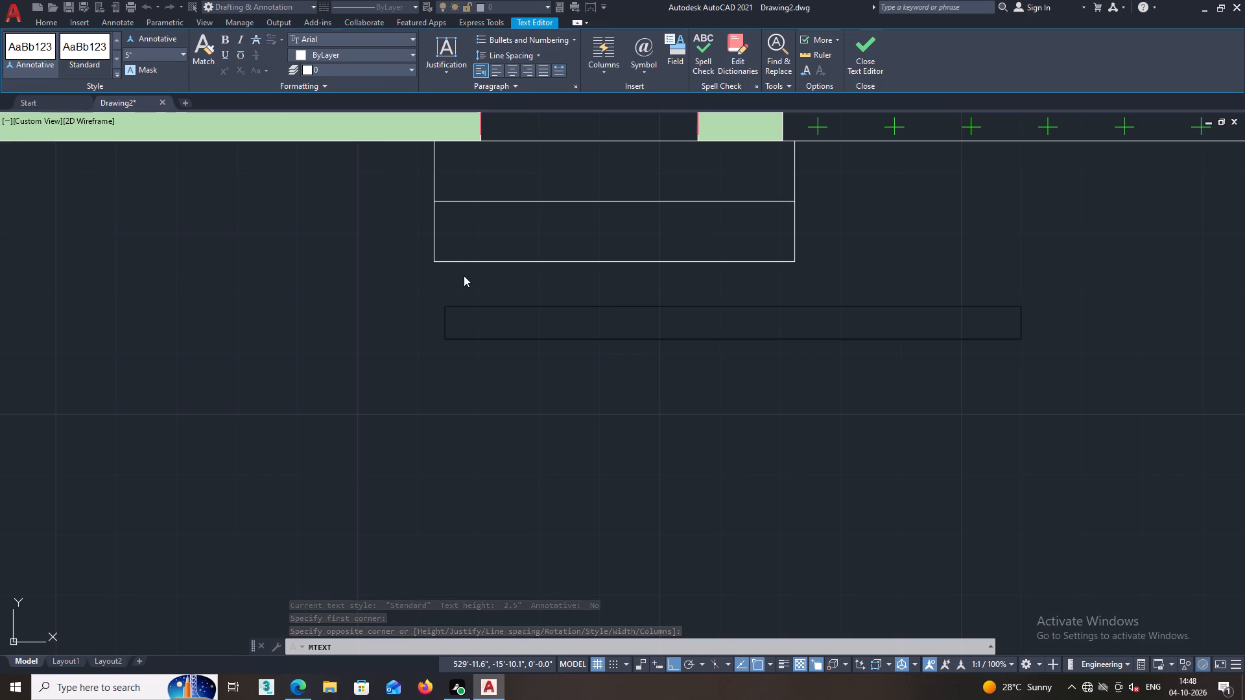
type("GROUNBD FLOOR")
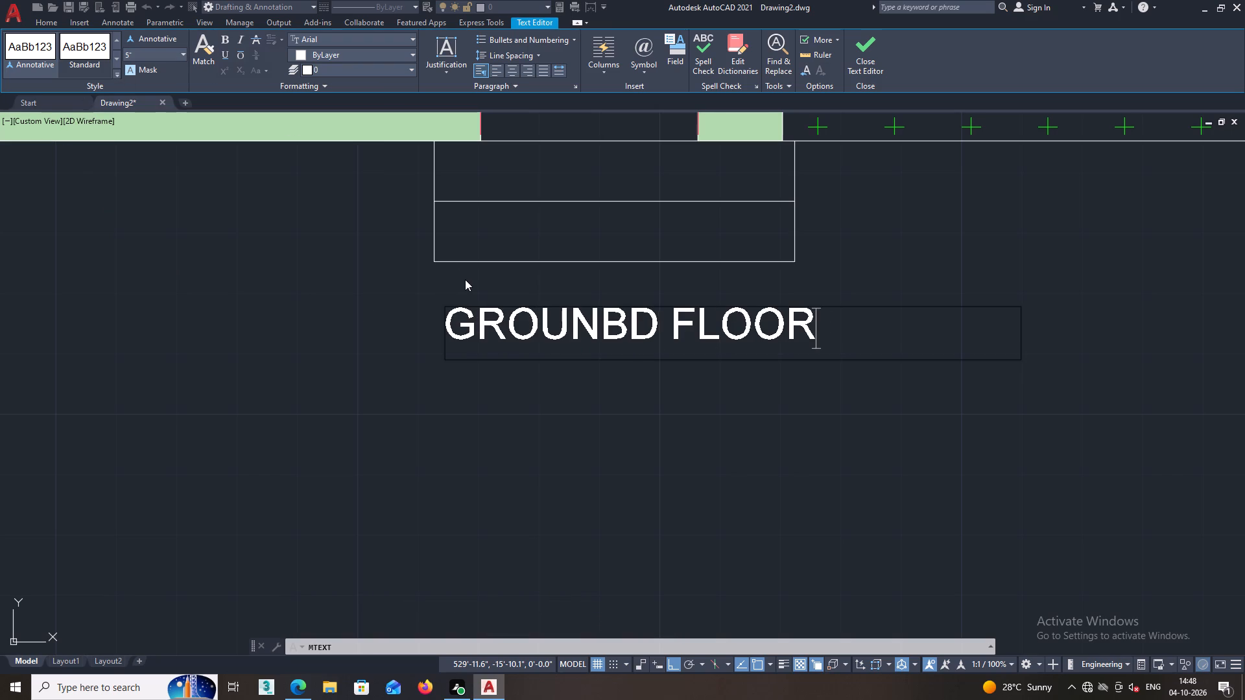
key("space")
key("BackSpace")
key("space")
type("PAN")
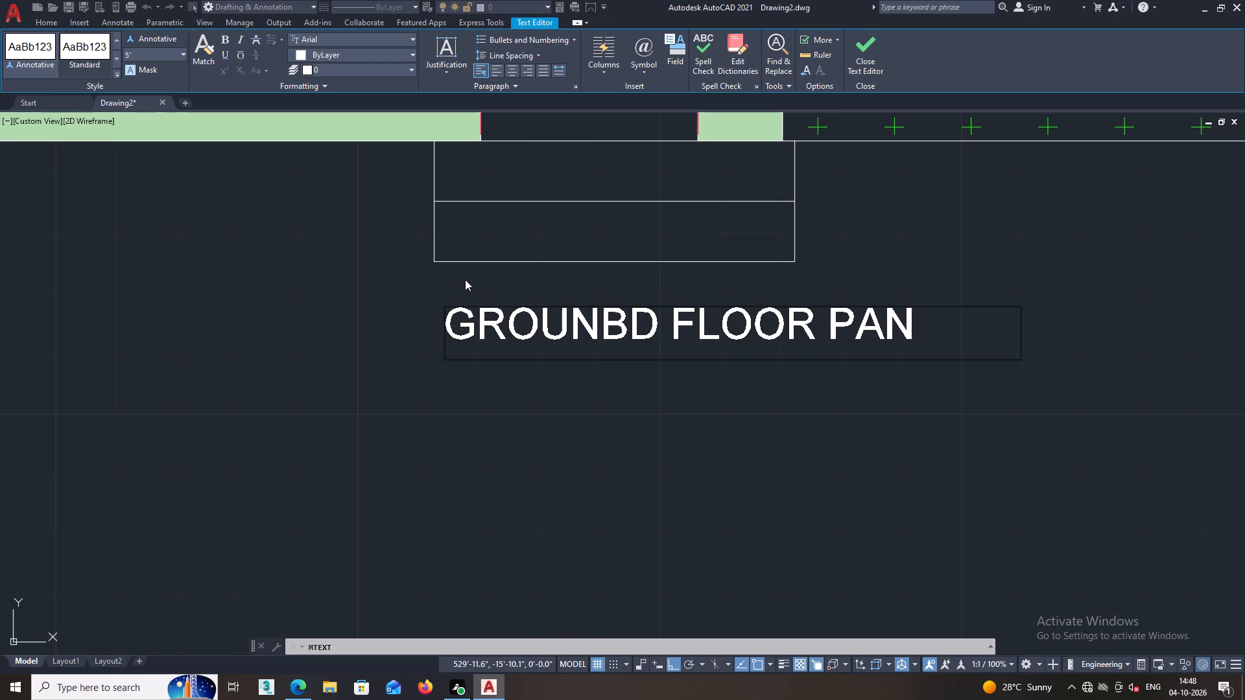
key("BackSpace")
key("BackSpace")
key("BackSpace")
type("PLAN")
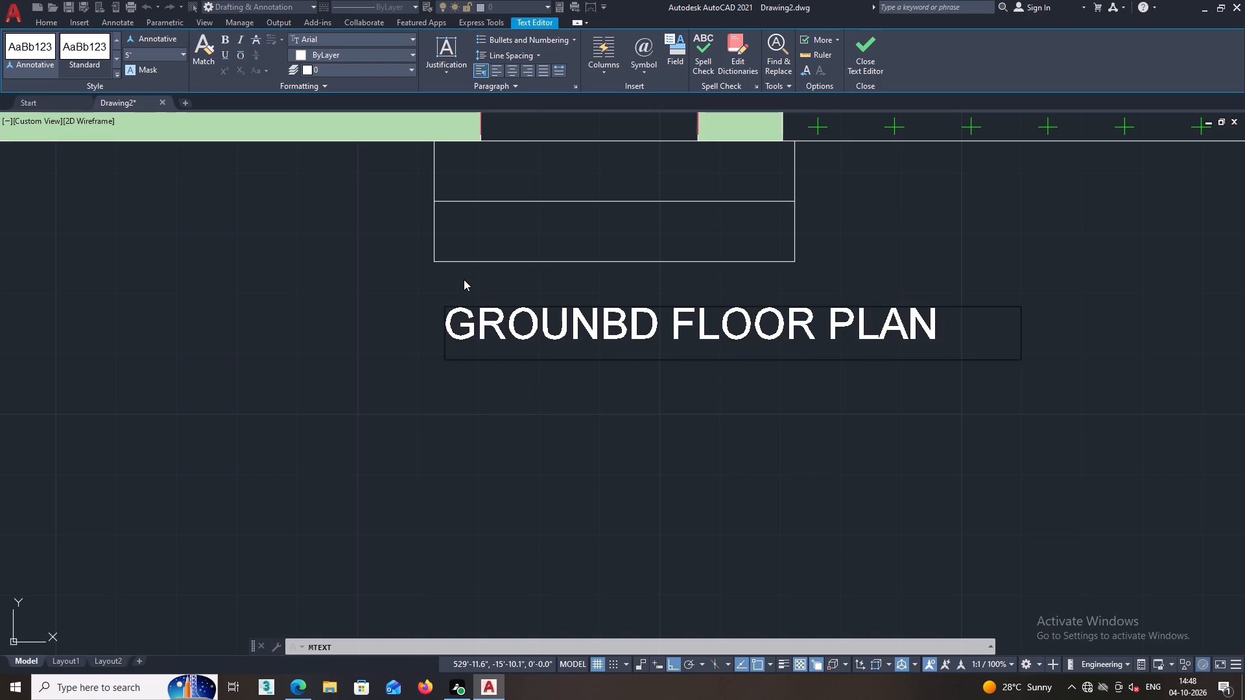
left_click(444, 420)
Match the new floor title's properties to the green plus-pattern hatch in the second plan's south TOILET-01.
scroll(445, 421, "down", 3)
middle_click_drag(555, 418, 497, 397)
scroll(582, 171, "down", 2)
middle_click_drag(516, 230, 508, 270)
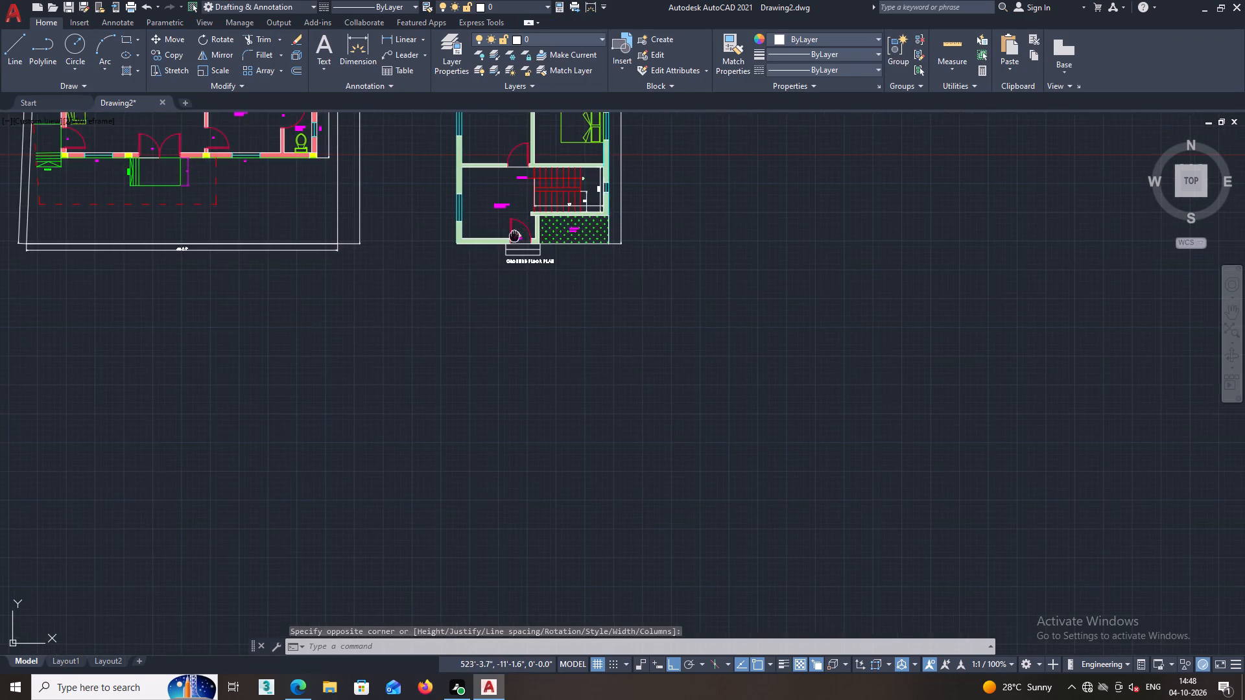
middle_click_drag(508, 270, 503, 336)
scroll(505, 370, "up", 2)
scroll(505, 372, "down", 2)
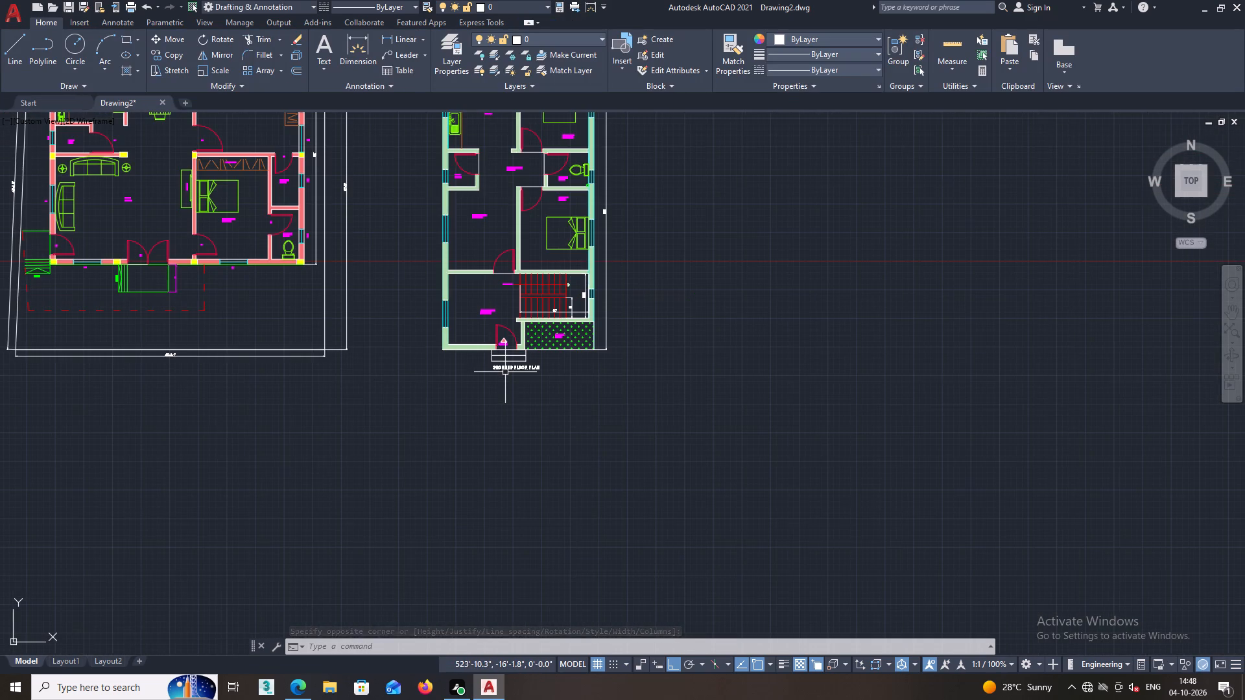
scroll(528, 381, "up", 2)
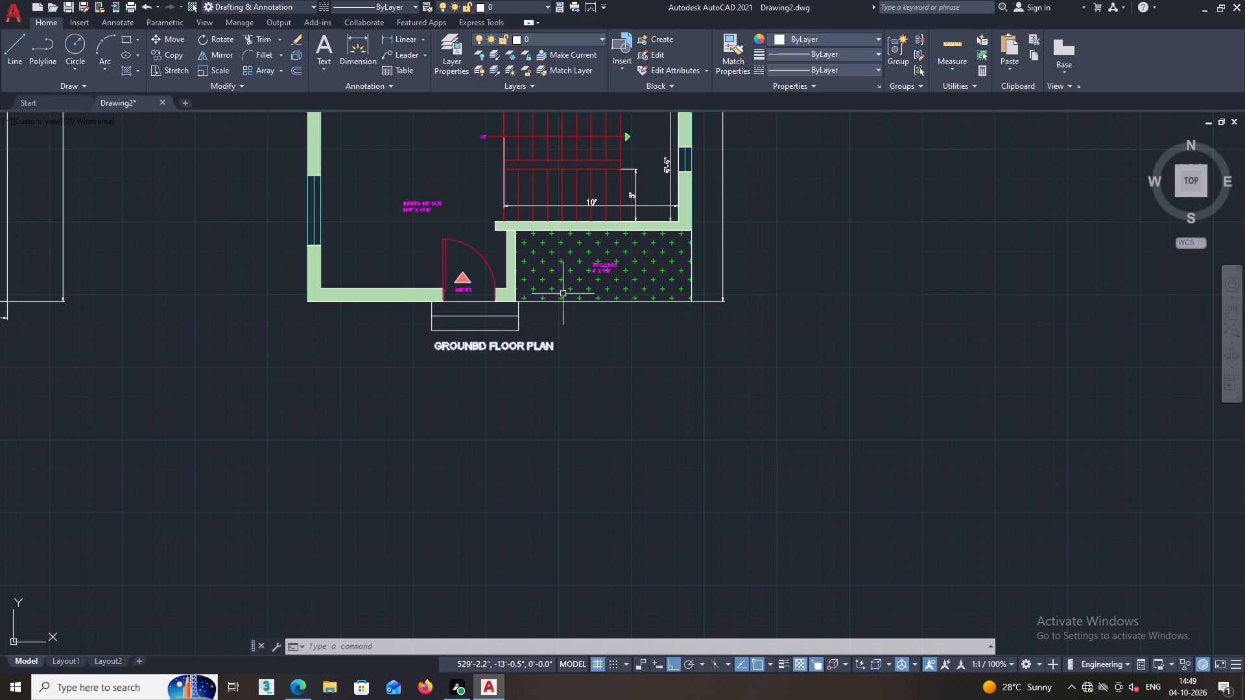
left_click(733, 47)
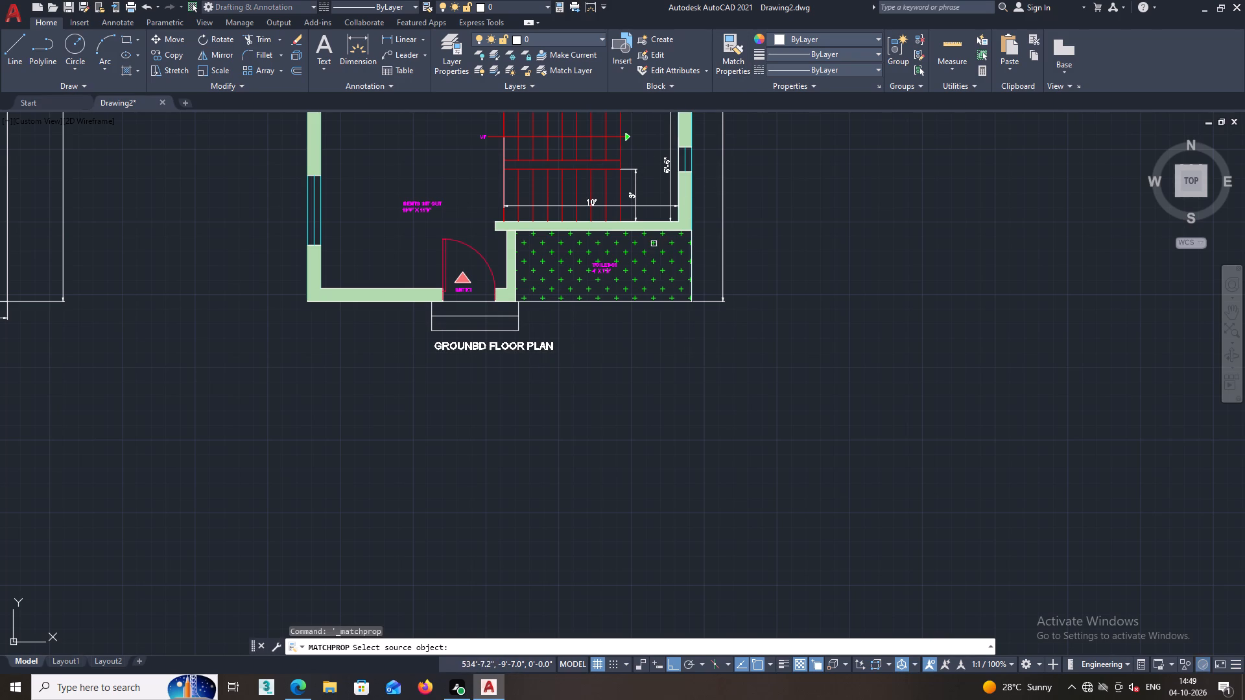
left_click(653, 244)
left_click(538, 347)
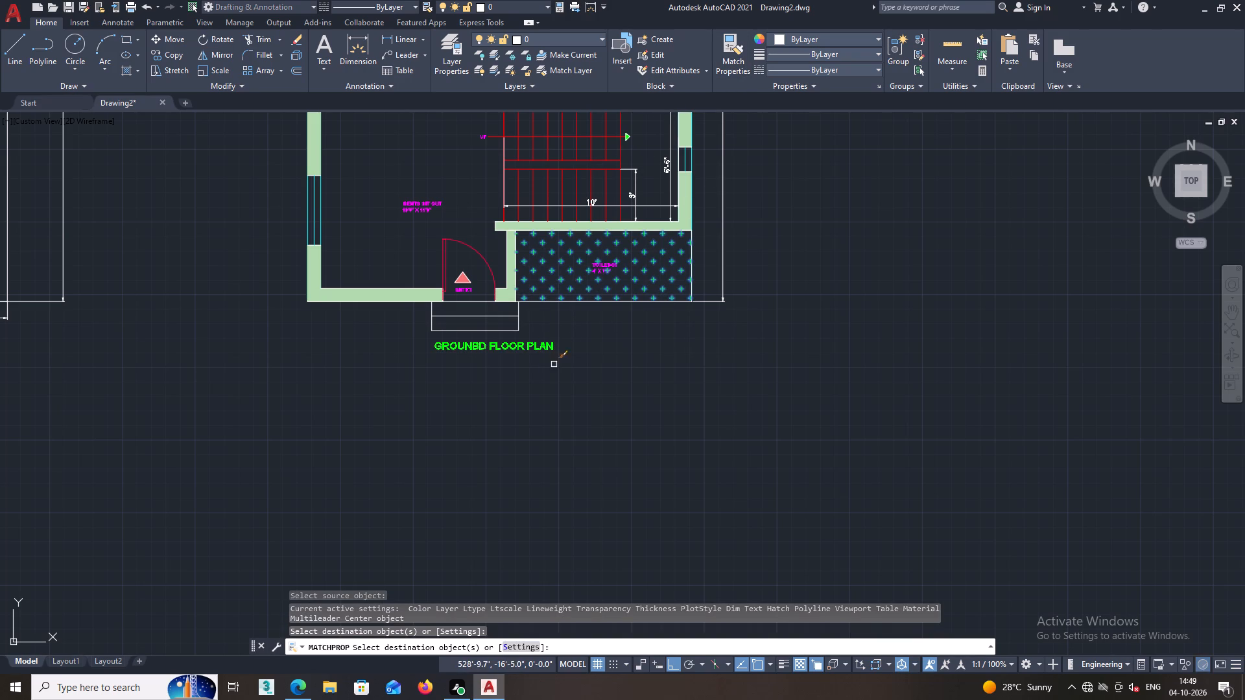
key("Escape")
Apply wipeout text masks to the TOILET-01 label over the second plan's hatch and the DINING label over the first plan's table.
key("space")
middle_click_drag(652, 321, 674, 439)
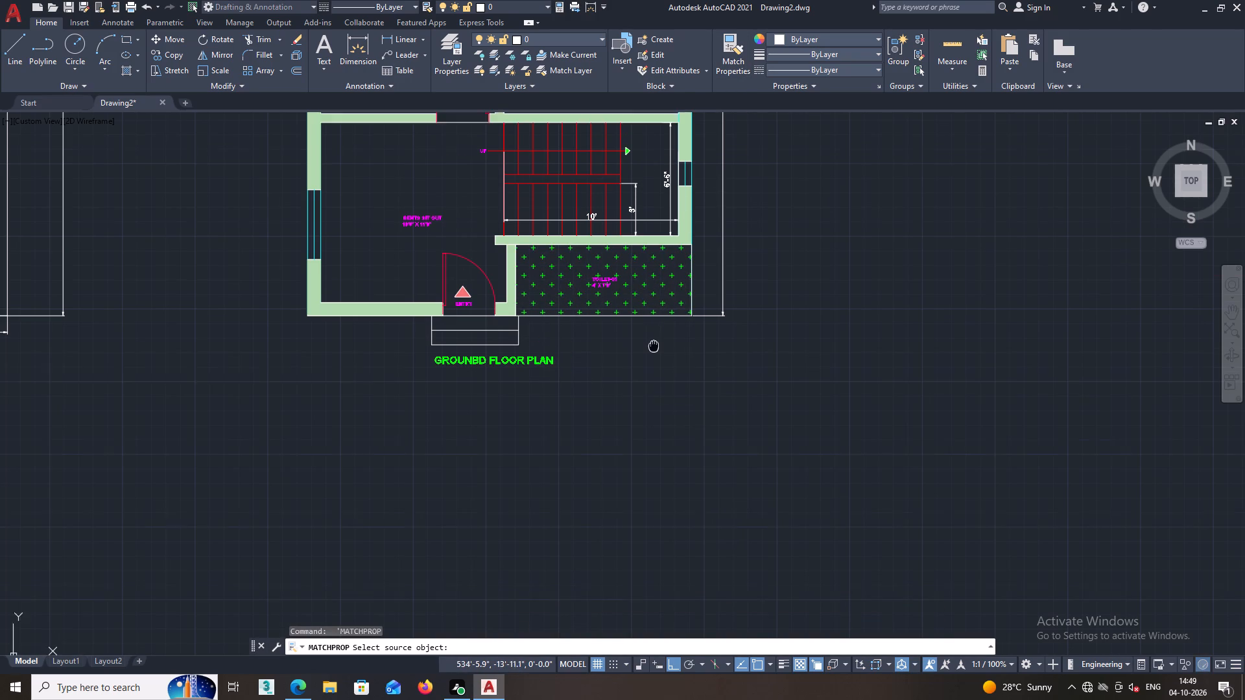
middle_click_drag(674, 439, 704, 521)
middle_click_drag(702, 498, 750, 465)
scroll(742, 460, "up", 1)
middle_click_drag(739, 418, 748, 384)
scroll(718, 384, "up", 2)
key("space")
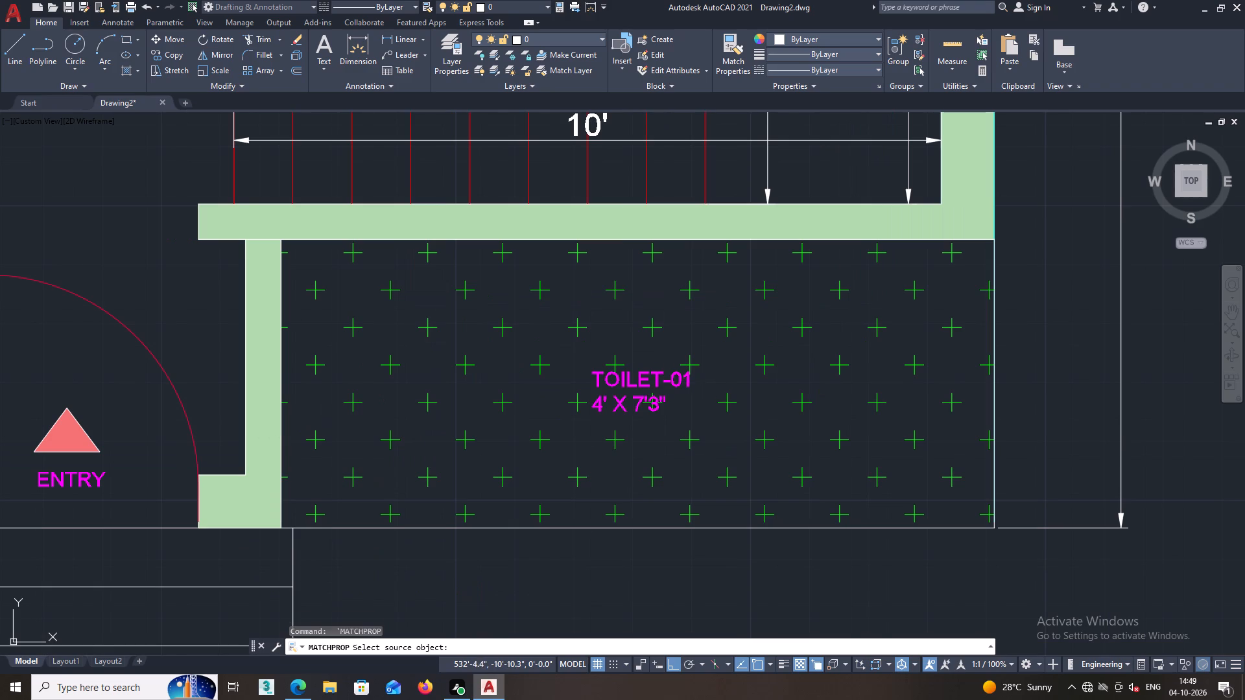
key("t")
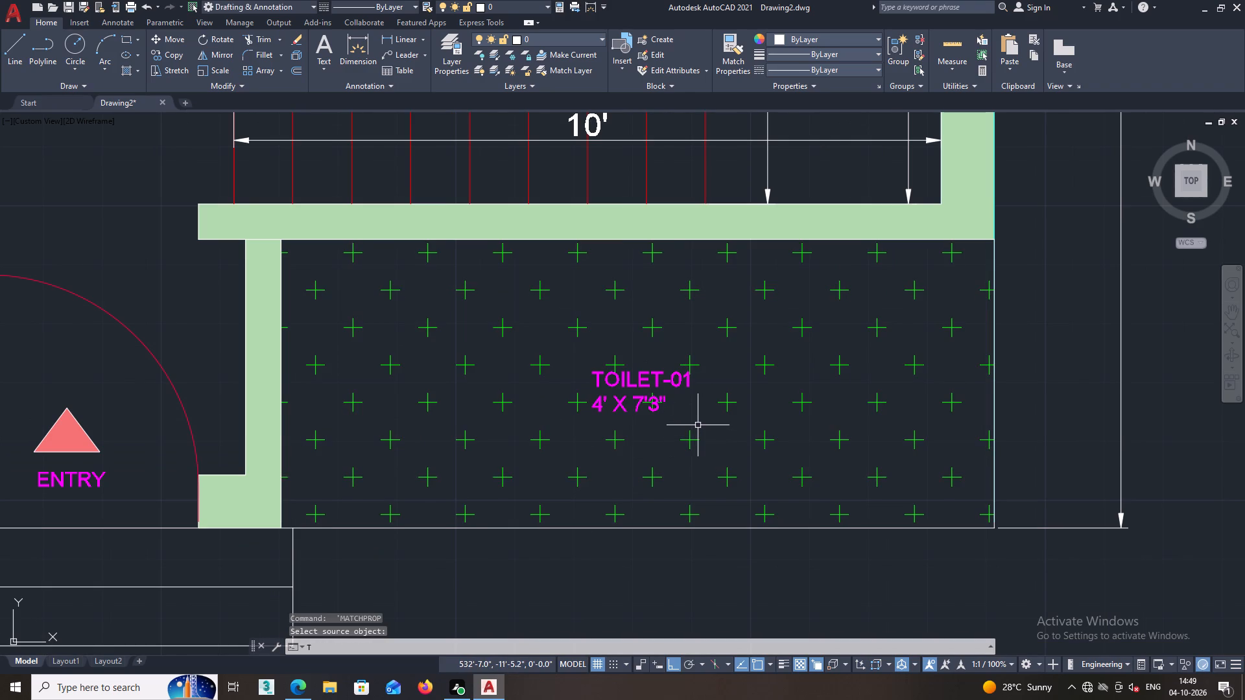
key("m")
key("a")
key("s")
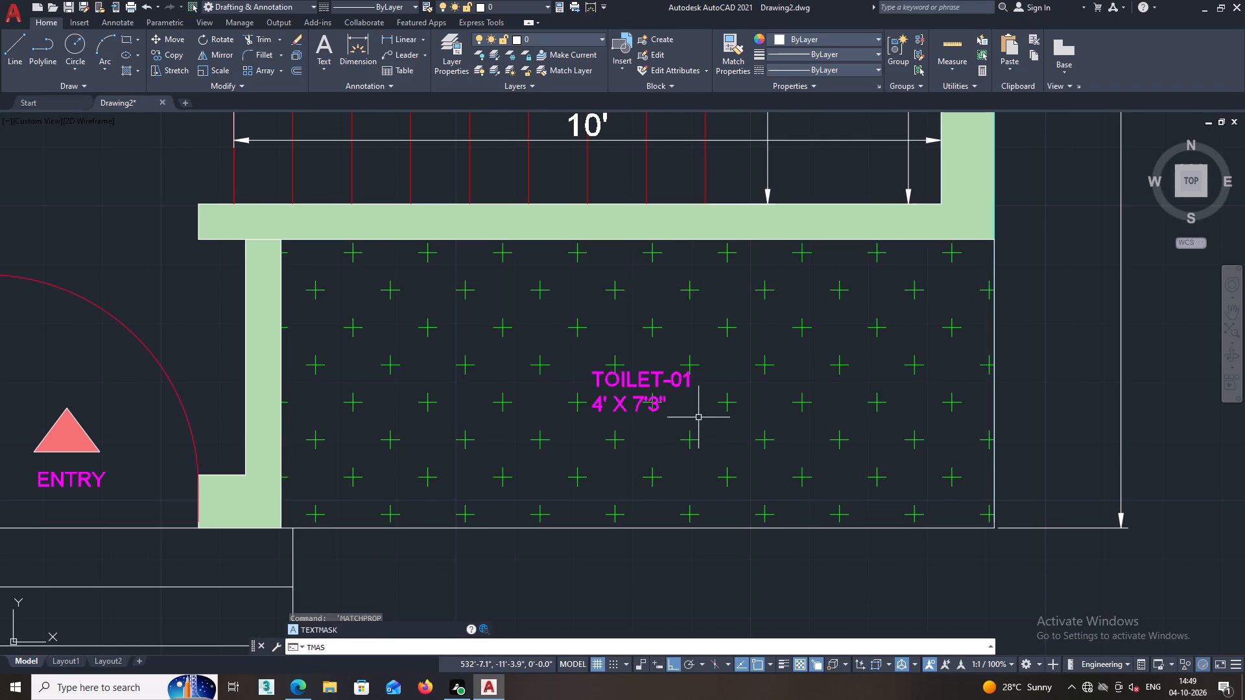
left_click(327, 629)
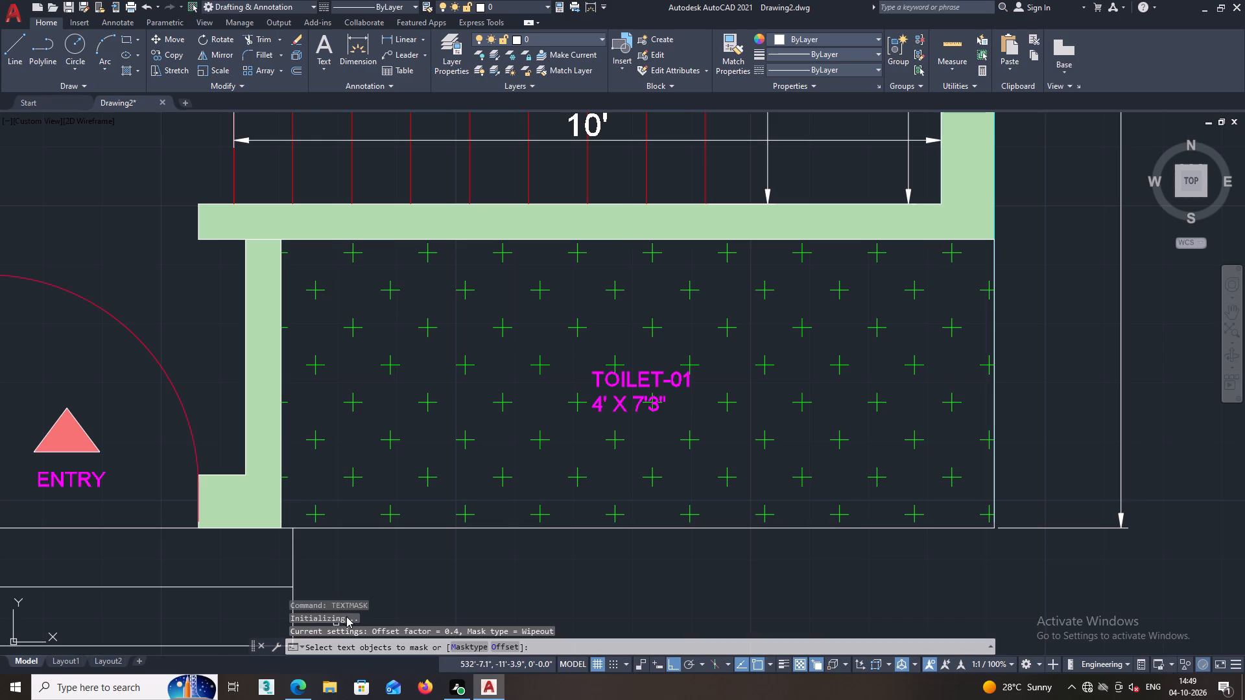
left_click(597, 376)
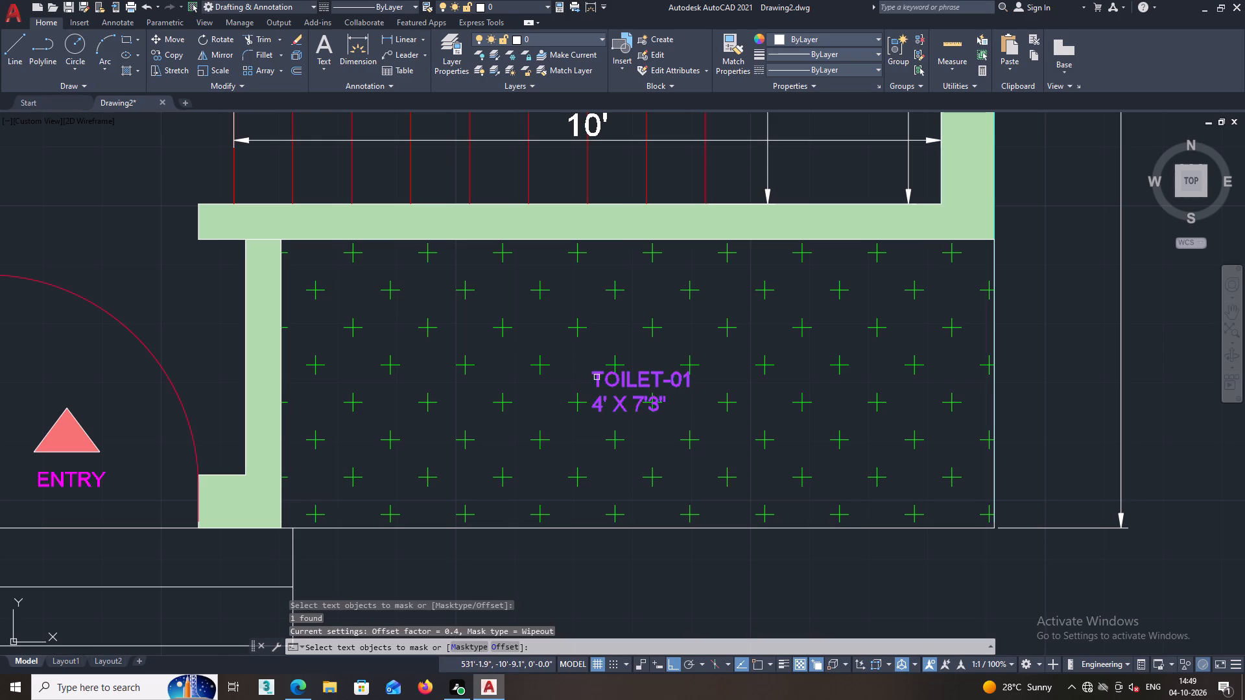
scroll(597, 404, "down", 2)
middle_click_drag(552, 470, 879, 624)
scroll(701, 556, "down", 2)
middle_click_drag(573, 541, 596, 513)
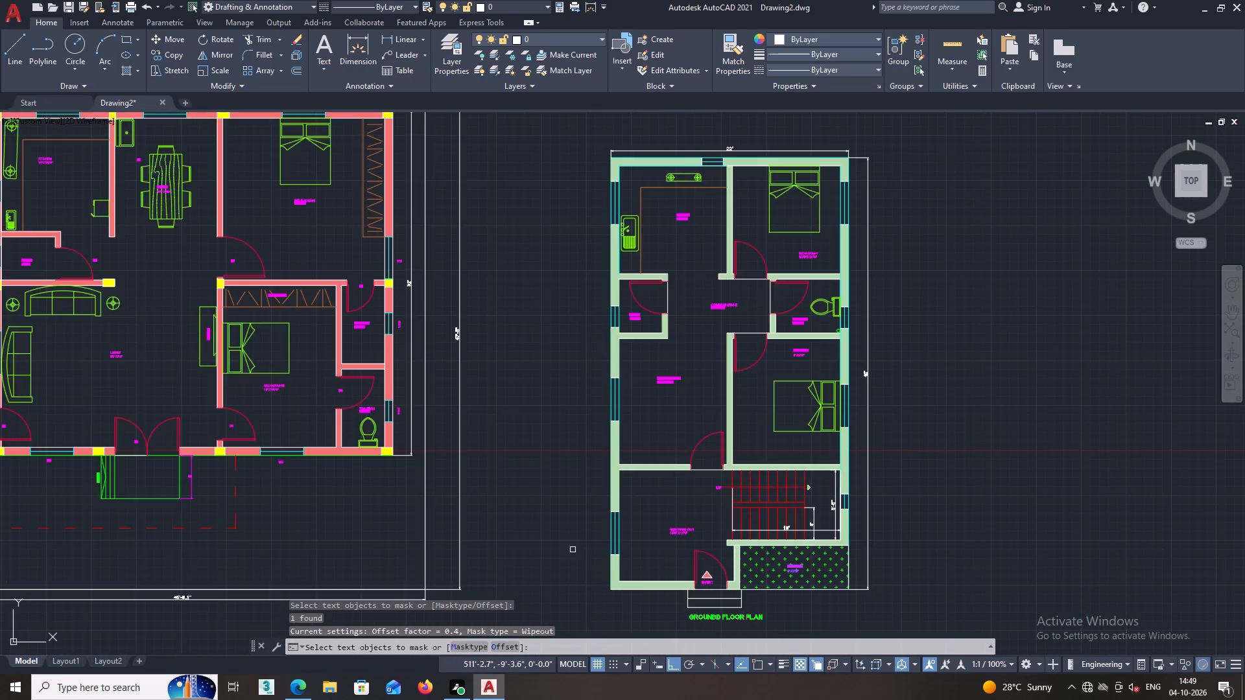
middle_click_drag(596, 513, 768, 655)
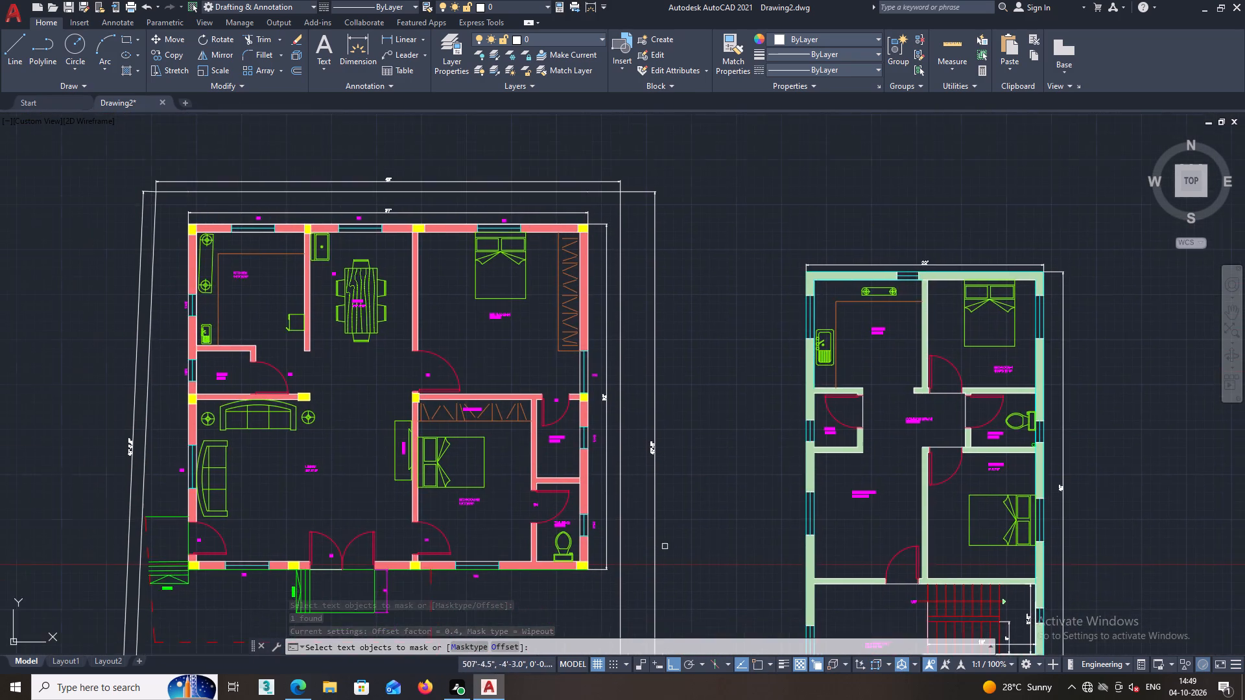
scroll(442, 296, "up", 2)
left_click(230, 314)
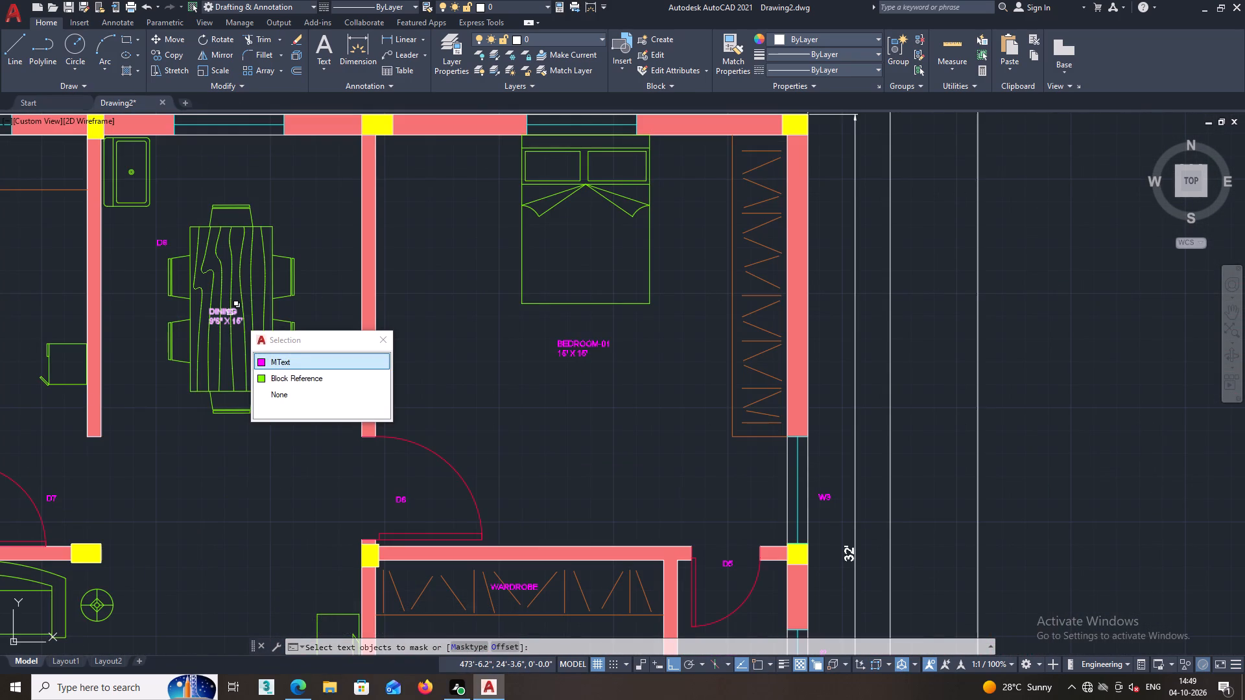
left_click(263, 362)
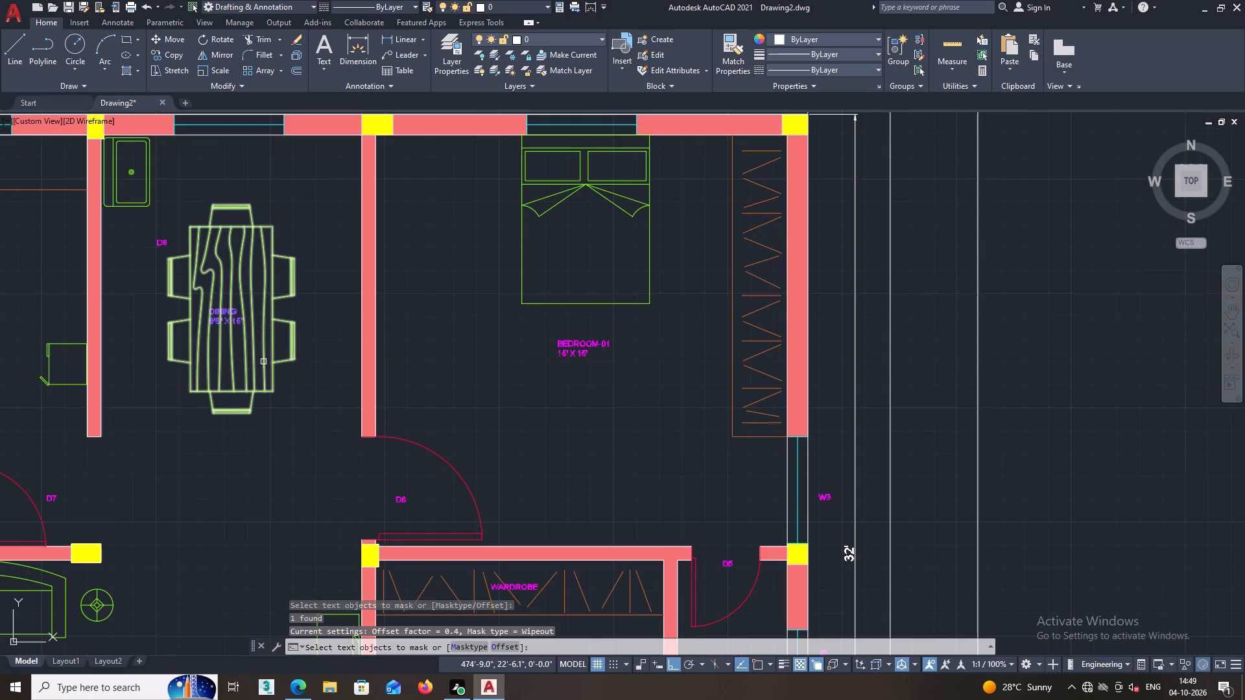
key("Return")
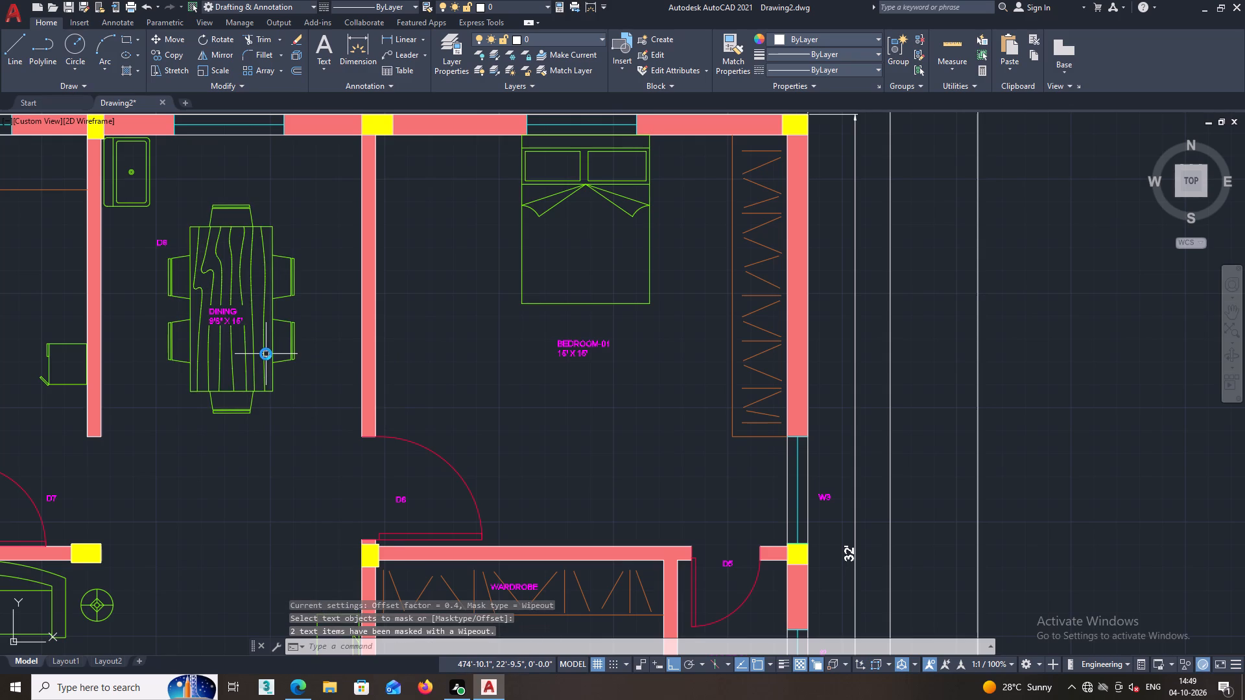
Examine the masked TOILET-01 label against its hatch, and the second plan's overall layout.
scroll(305, 361, "down", 1)
middle_click(436, 427)
scroll(436, 427, "down", 2)
middle_click_drag(463, 419, 263, 167)
scroll(601, 345, "up", 4)
middle_click_drag(519, 399, 533, 354)
scroll(431, 396, "up", 2)
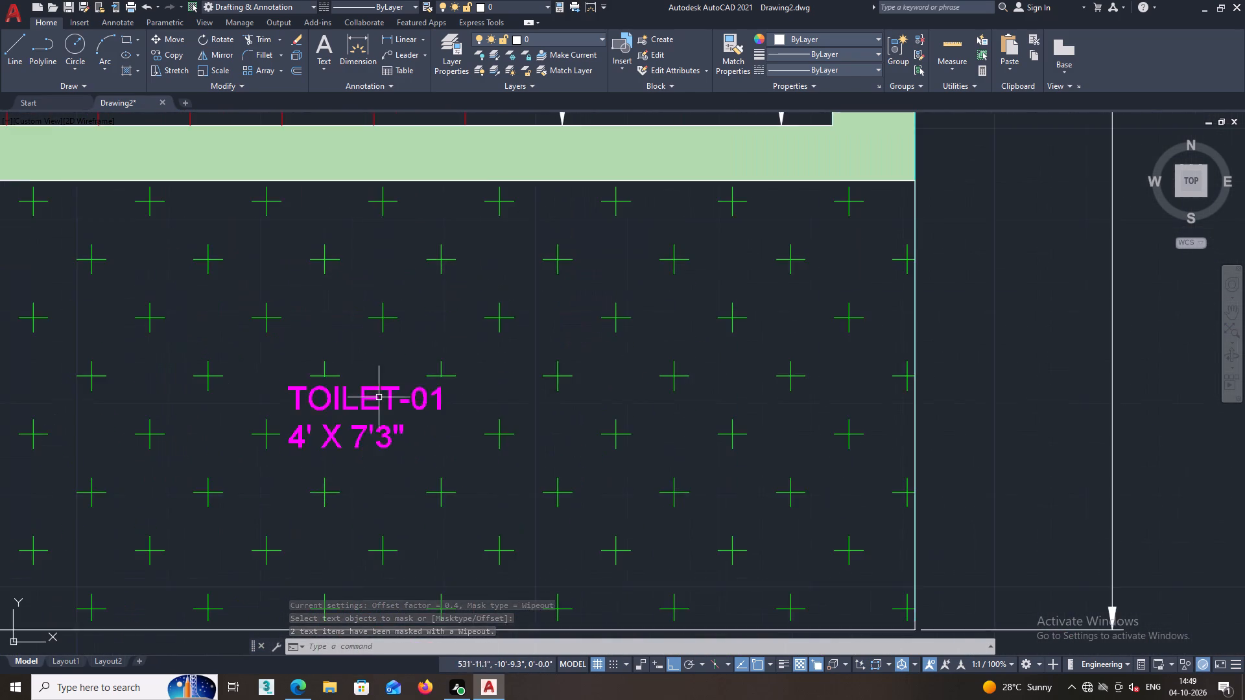
scroll(379, 397, "up", 1)
scroll(377, 396, "down", 3)
scroll(383, 404, "up", 5)
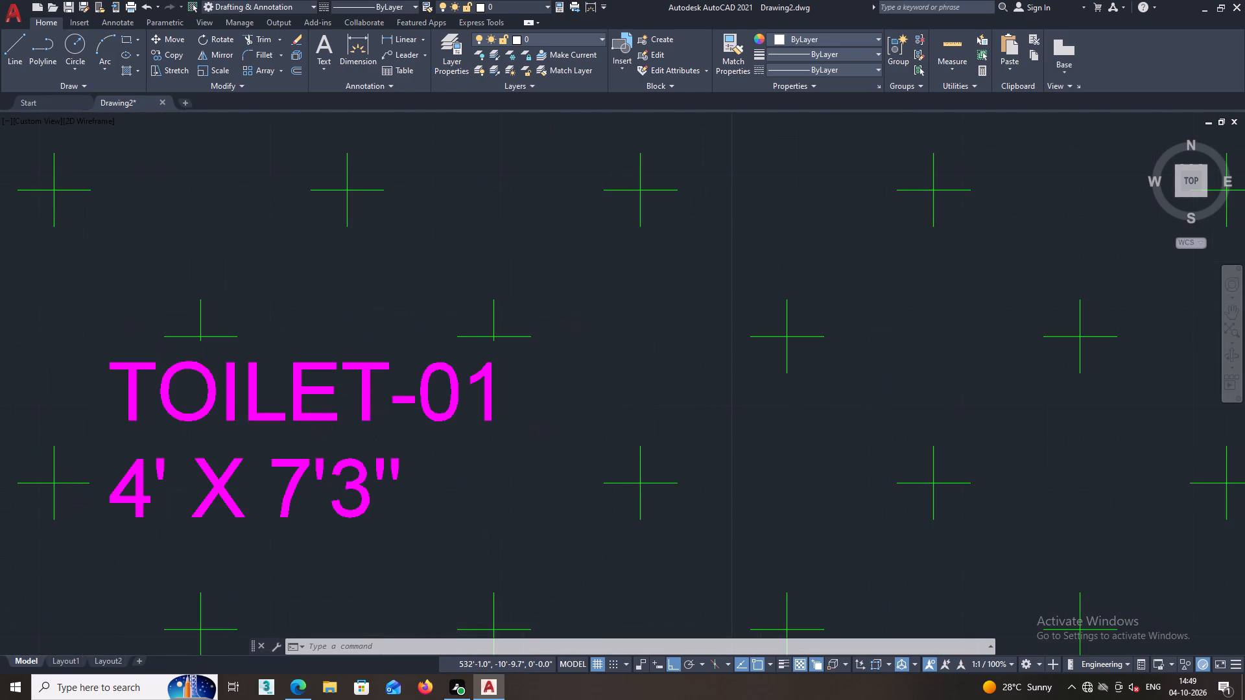
scroll(385, 400, "down", 7)
middle_click_drag(386, 394, 485, 509)
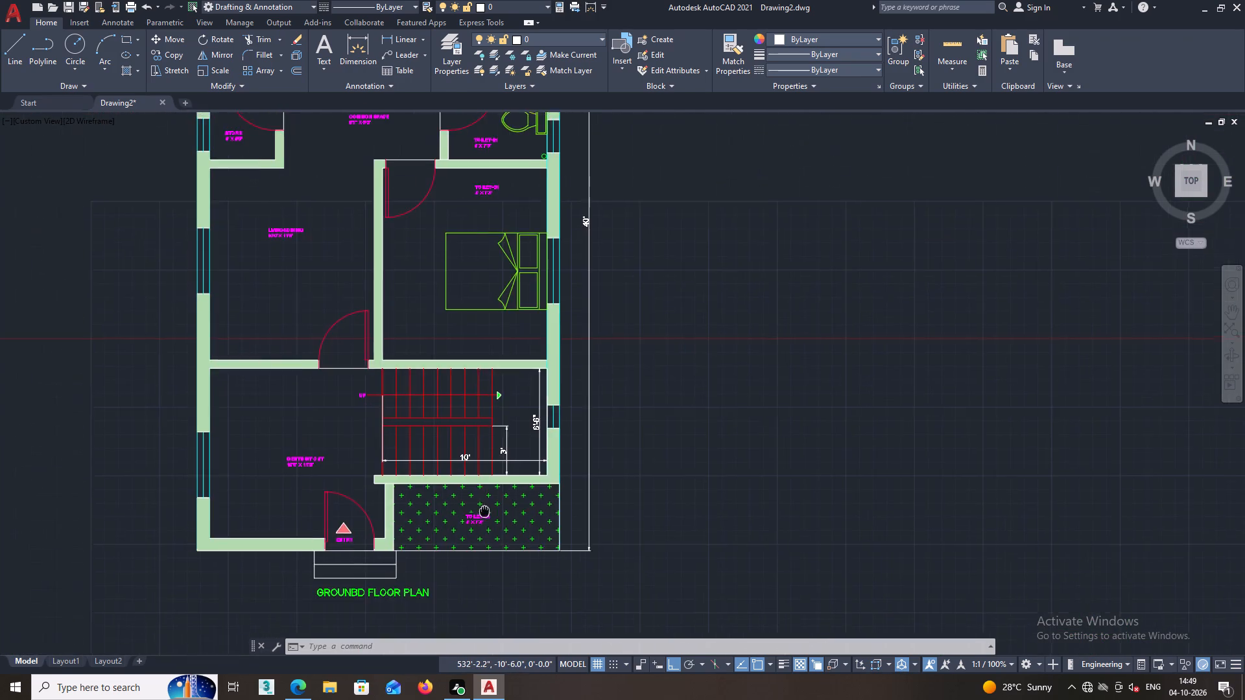
scroll(490, 485, "down", 3)
scroll(461, 355, "up", 2)
middle_click_drag(508, 366, 532, 294)
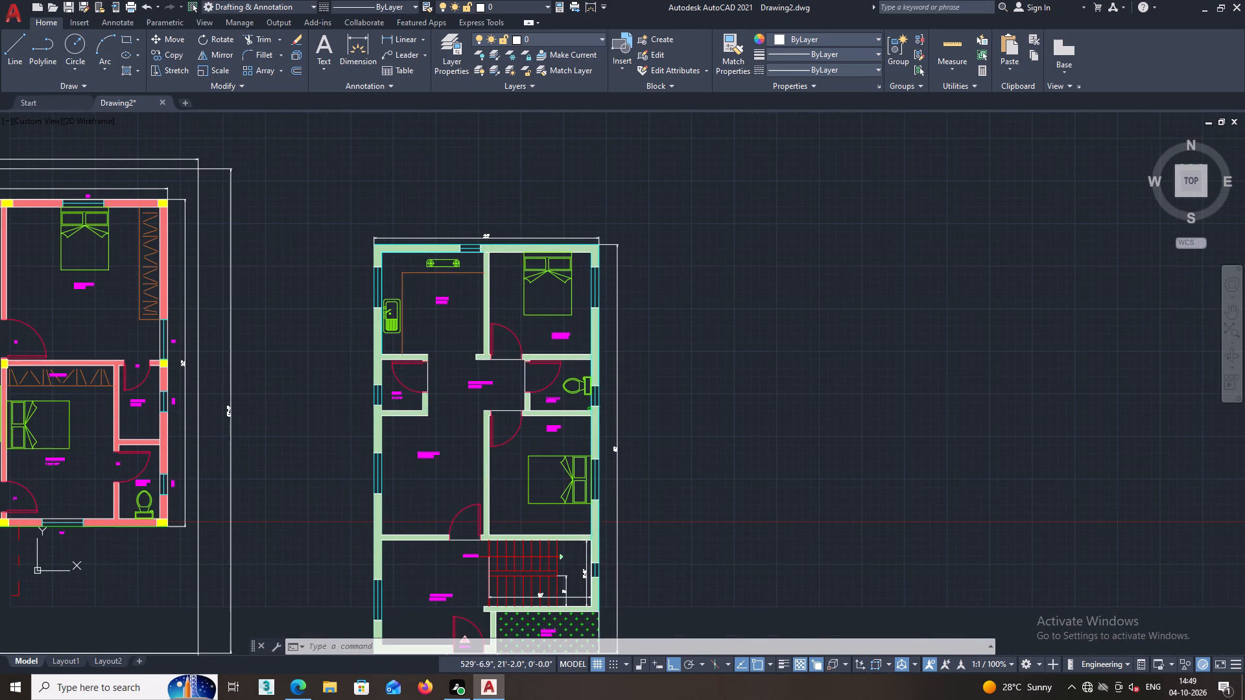
key("space")
middle_click_drag(723, 366, 746, 331)
key("Escape")
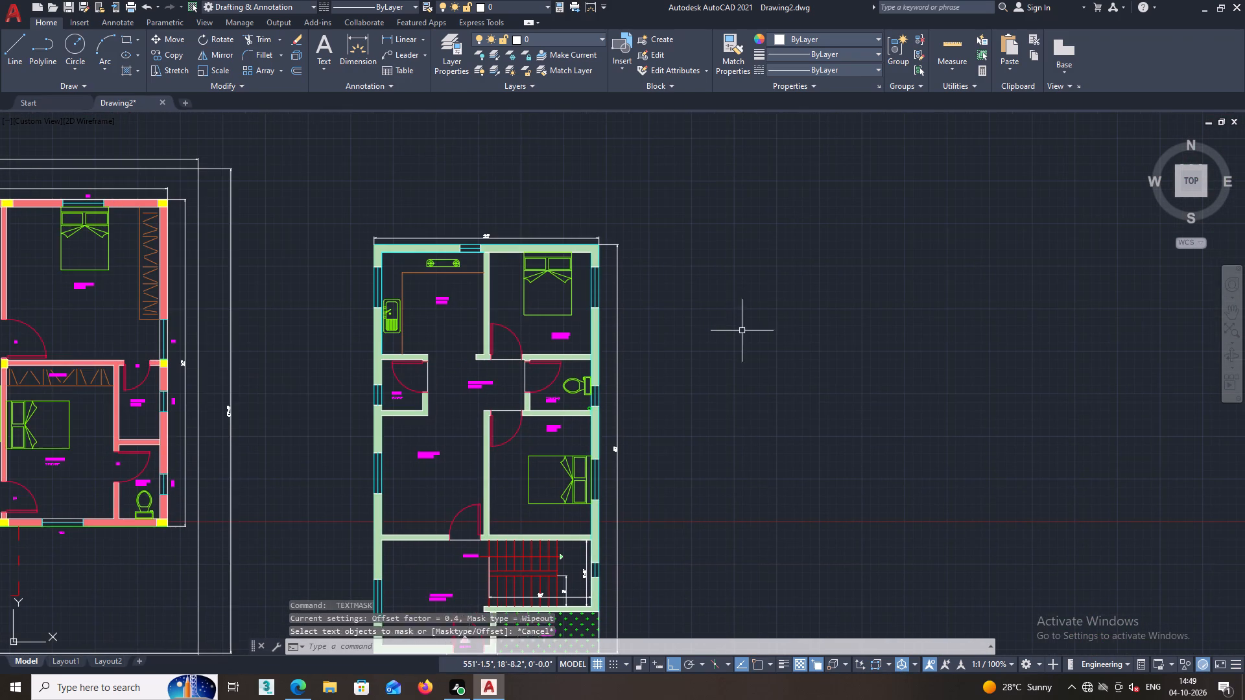
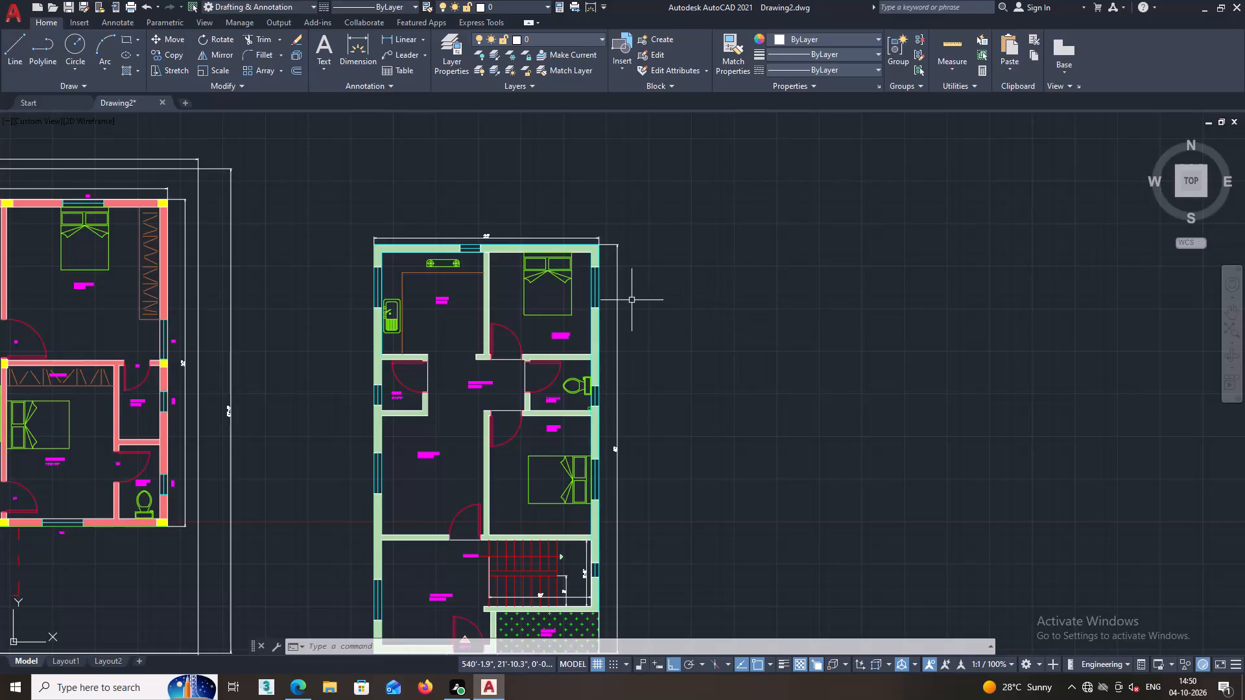
Delete the stray two-burner stove block lying outside the drawings, north-west of the first floor plan.
scroll(630, 317, "down", 2)
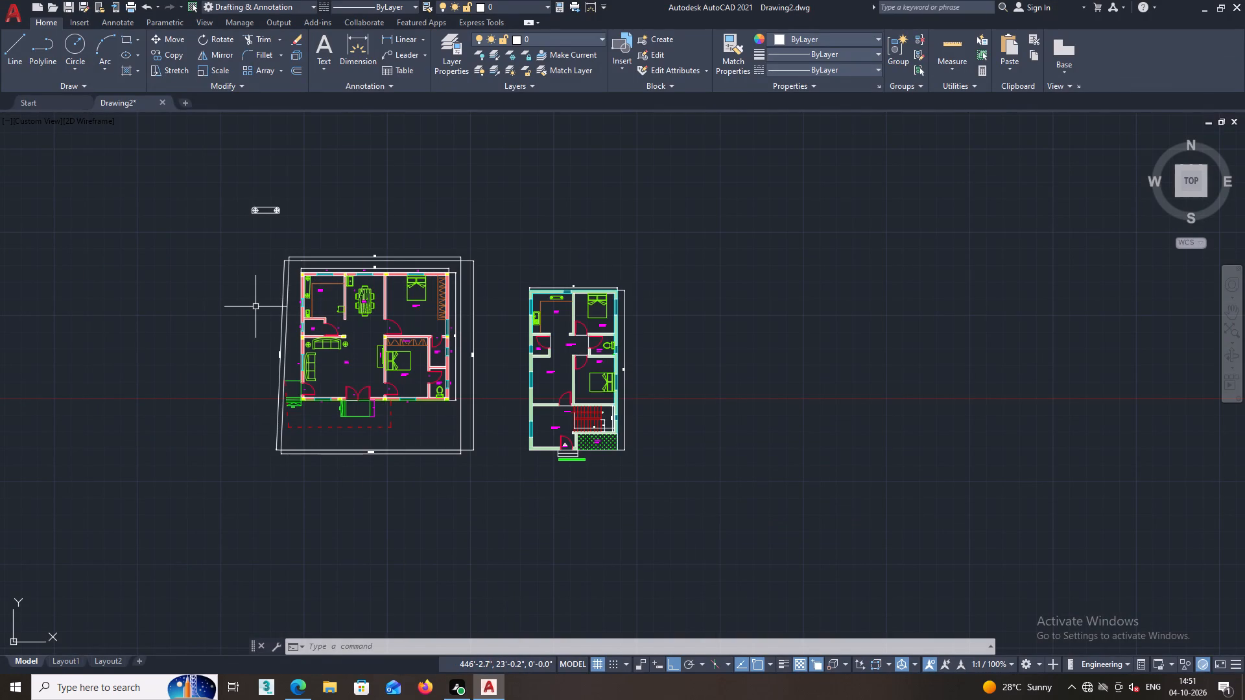
middle_click_drag(255, 307, 261, 316)
scroll(257, 314, "down", 1)
scroll(289, 255, "up", 2)
middle_click_drag(288, 259, 358, 303)
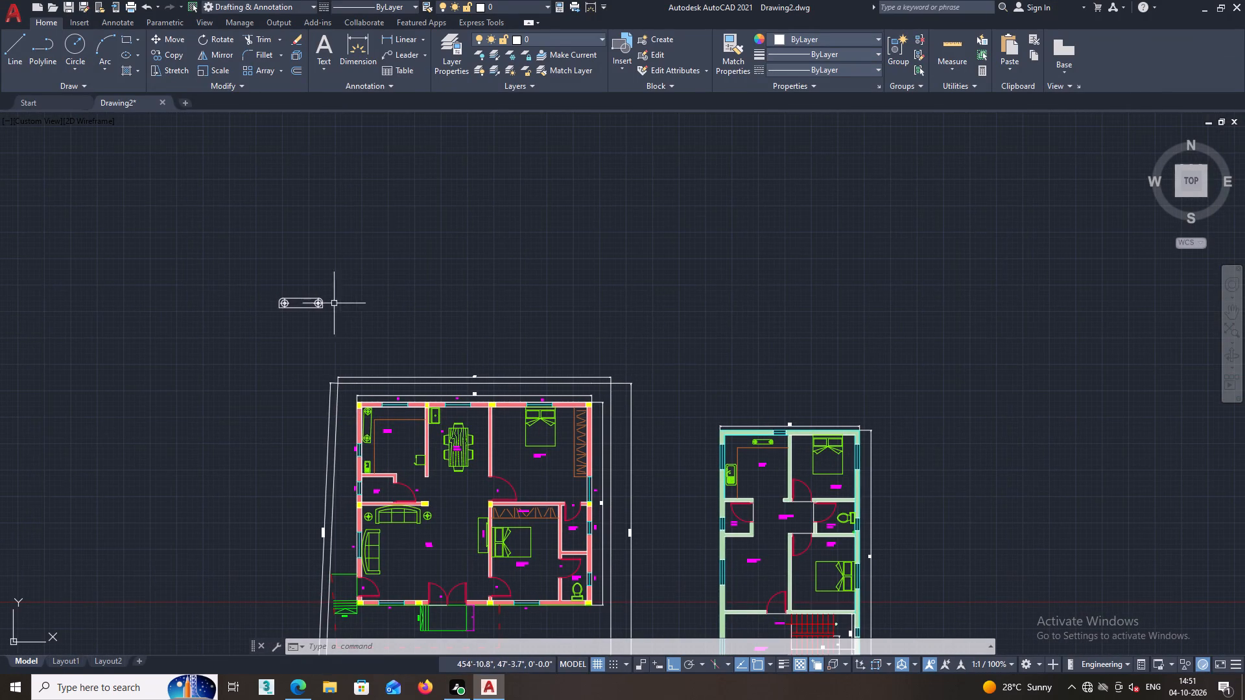
scroll(322, 305, "up", 1)
left_click(329, 323)
left_click(287, 273)
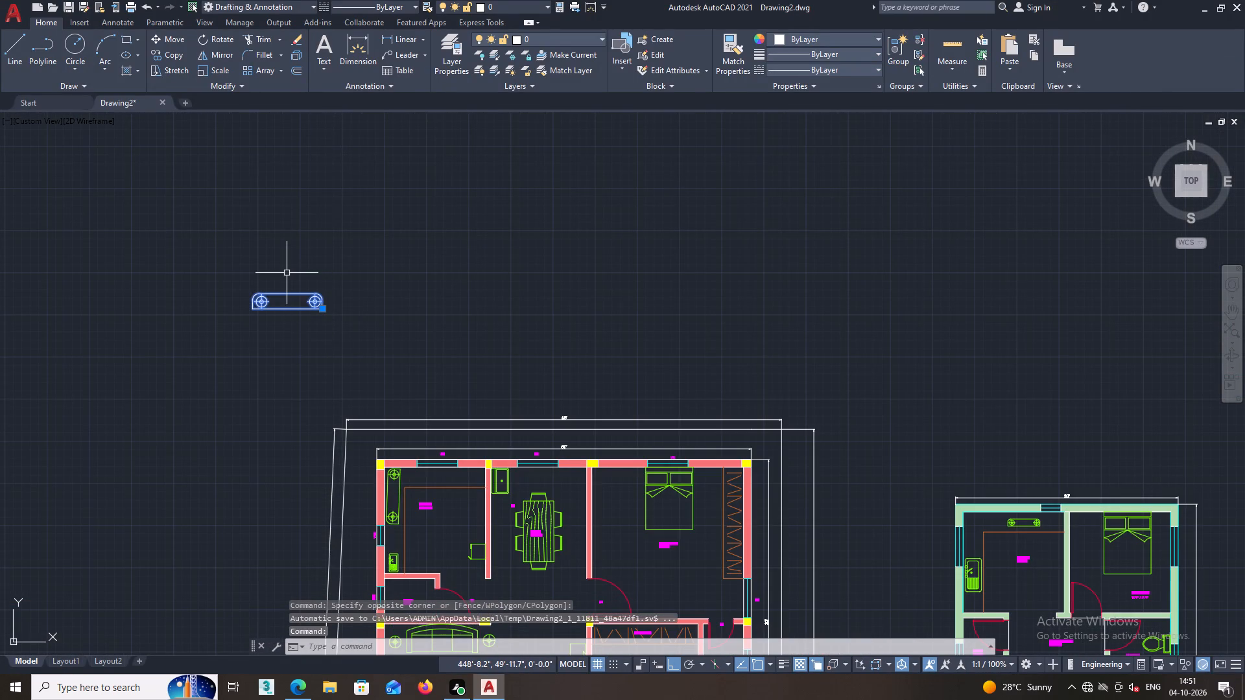
key("Delete")
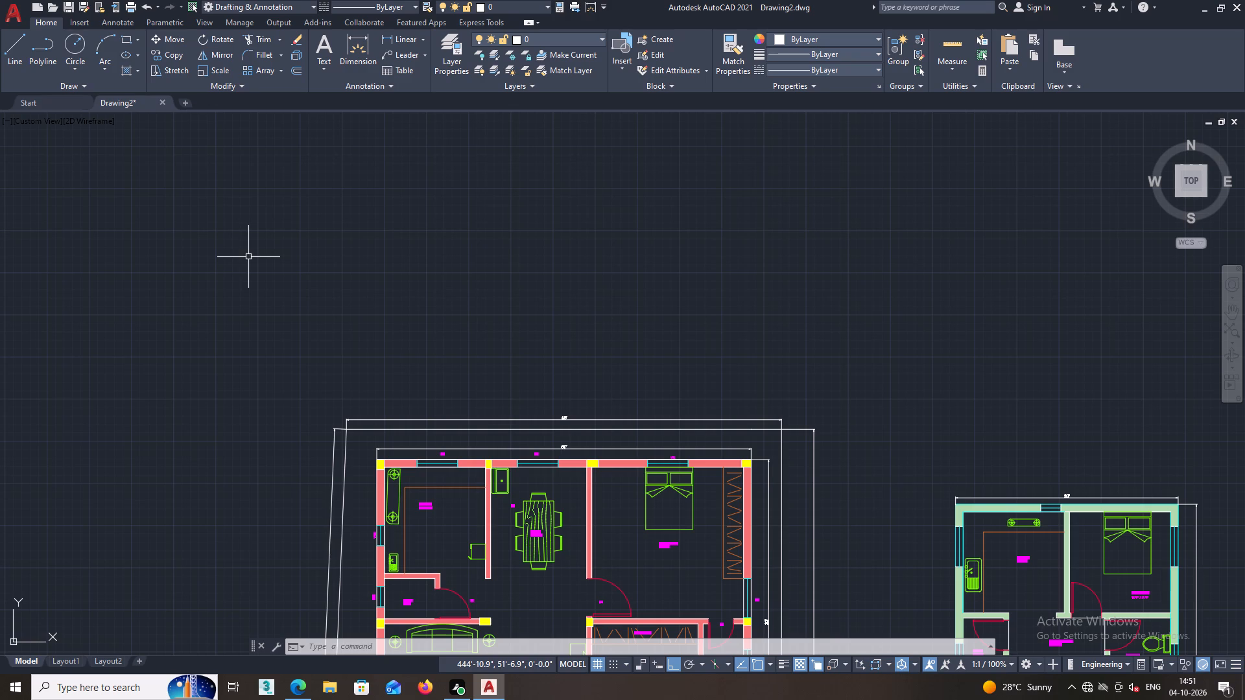
Examine the first plan's rooms and entrances, and the overall layout of both floor plans.
scroll(417, 252, "down", 1)
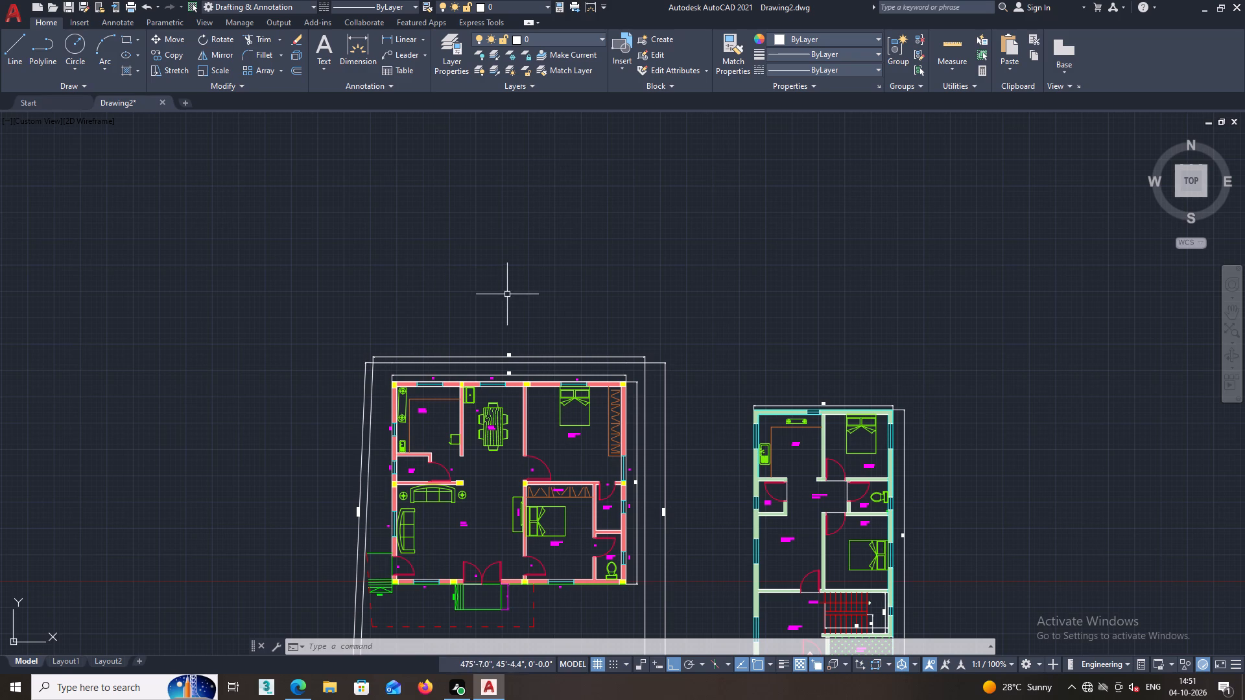
middle_click_drag(516, 315, 470, 137)
scroll(314, 316, "up", 1)
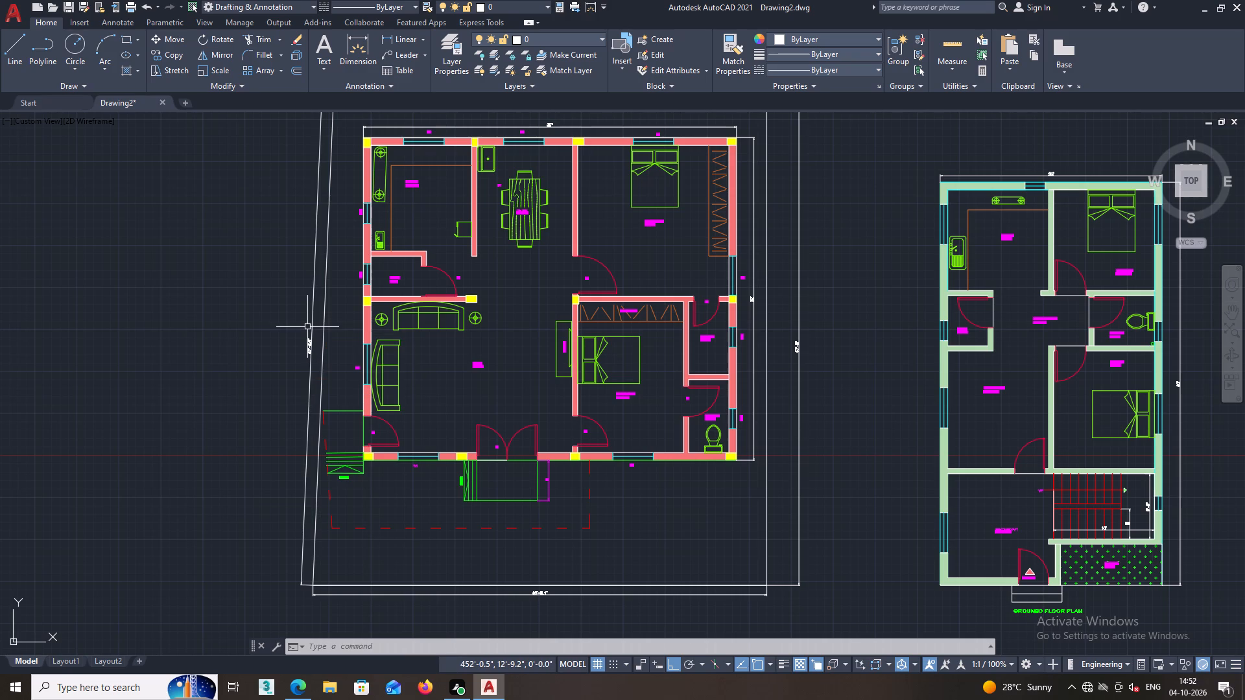
scroll(313, 340, "up", 1)
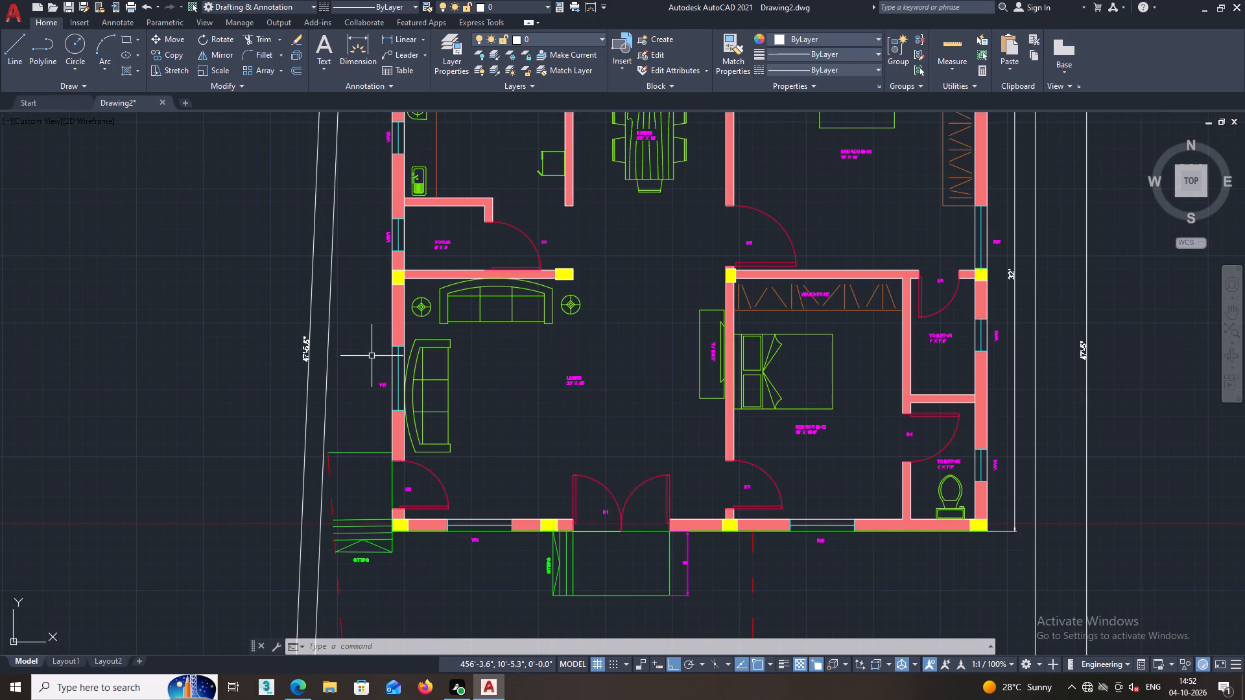
scroll(323, 412, "down", 3)
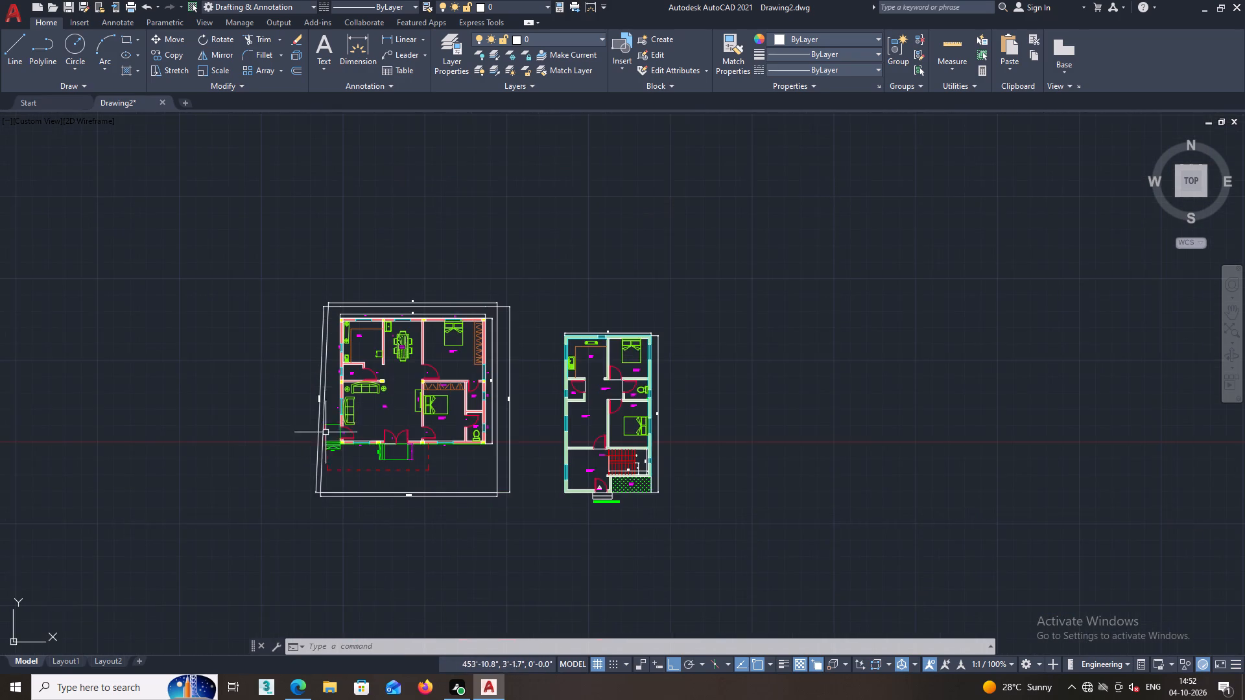
middle_click_drag(347, 441, 283, 454)
scroll(267, 392, "up", 1)
scroll(267, 391, "down", 1)
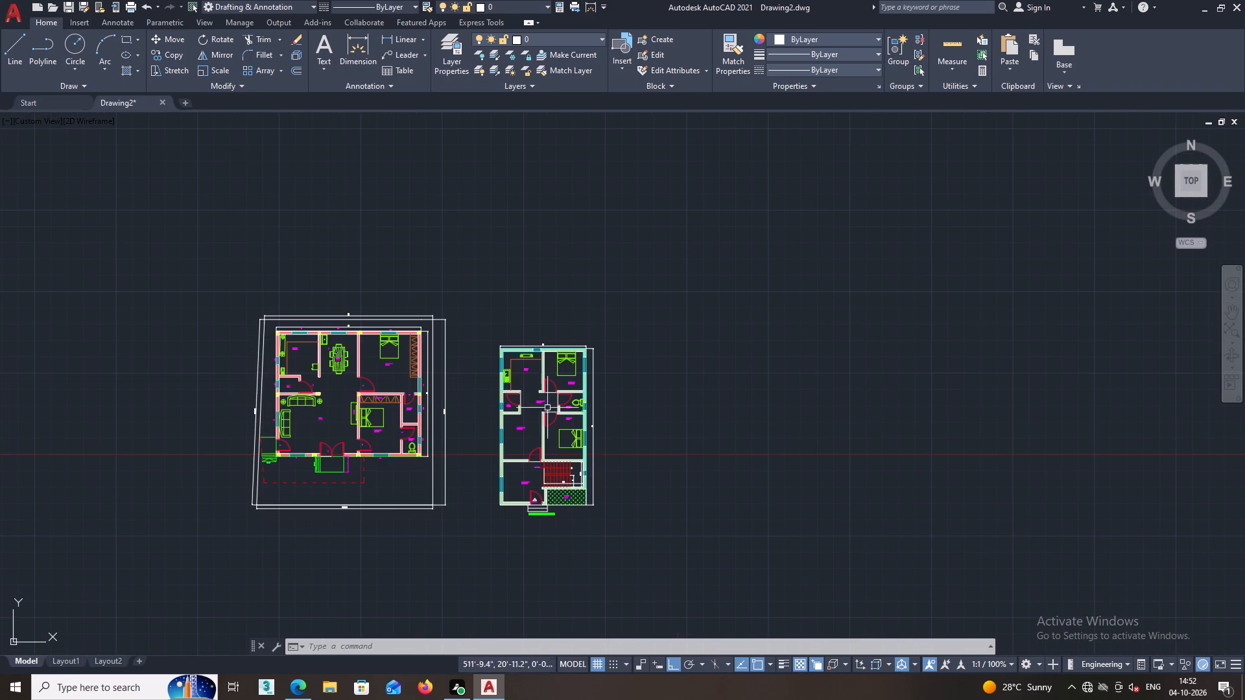
middle_click_drag(359, 296, 366, 244)
middle_click_drag(519, 495, 192, 477)
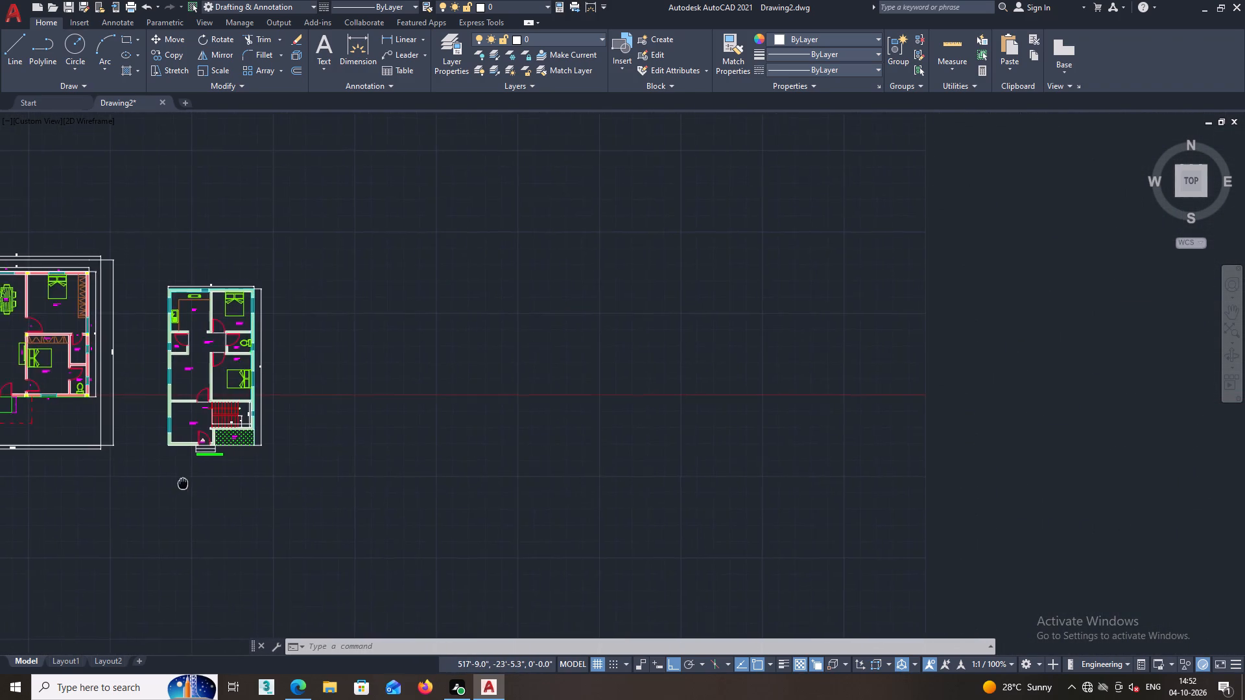
middle_click_drag(192, 477, 519, 442)
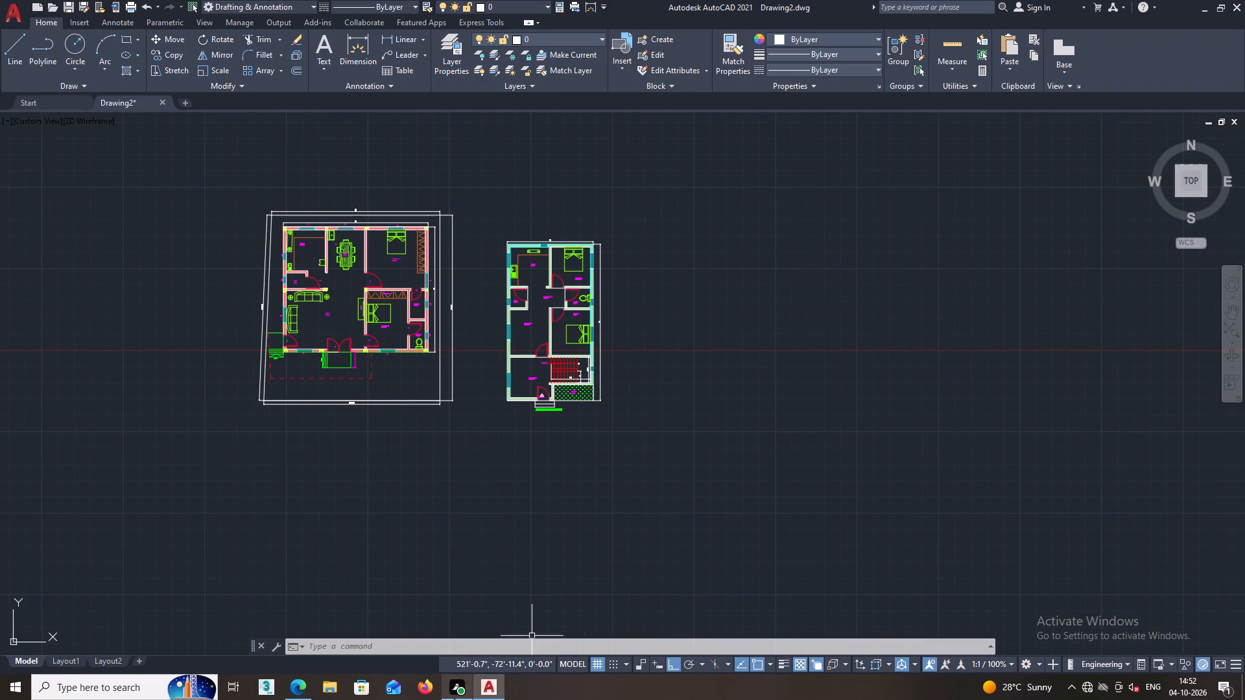
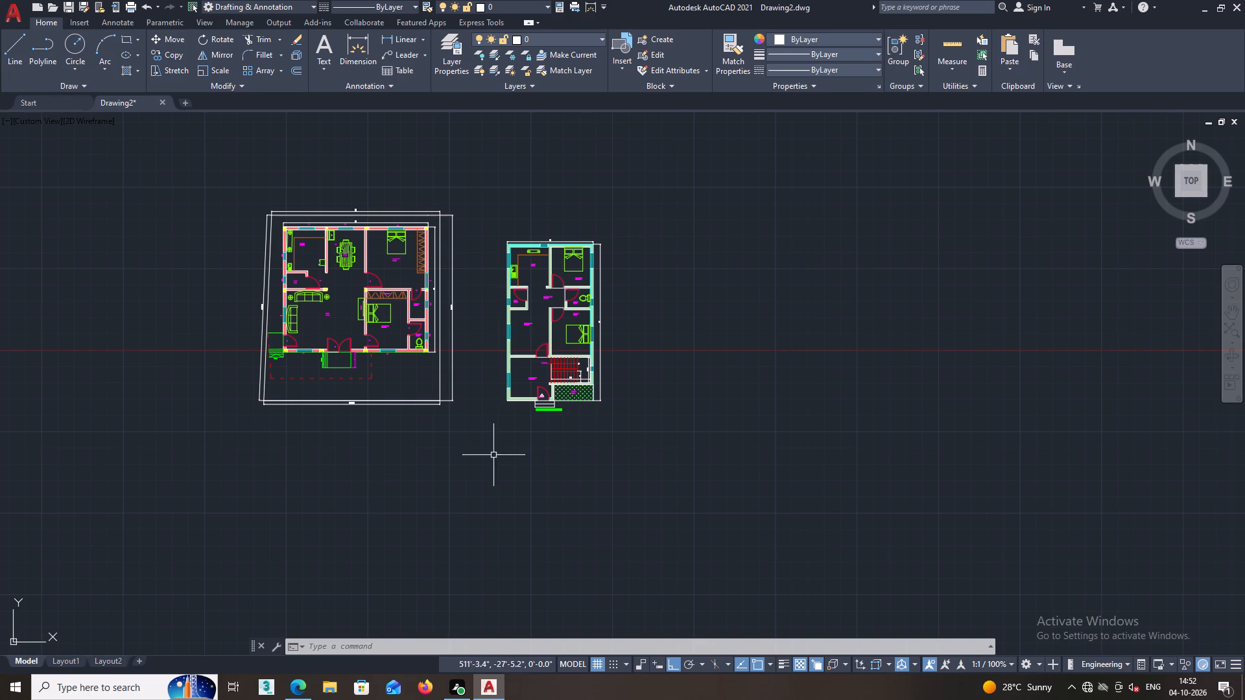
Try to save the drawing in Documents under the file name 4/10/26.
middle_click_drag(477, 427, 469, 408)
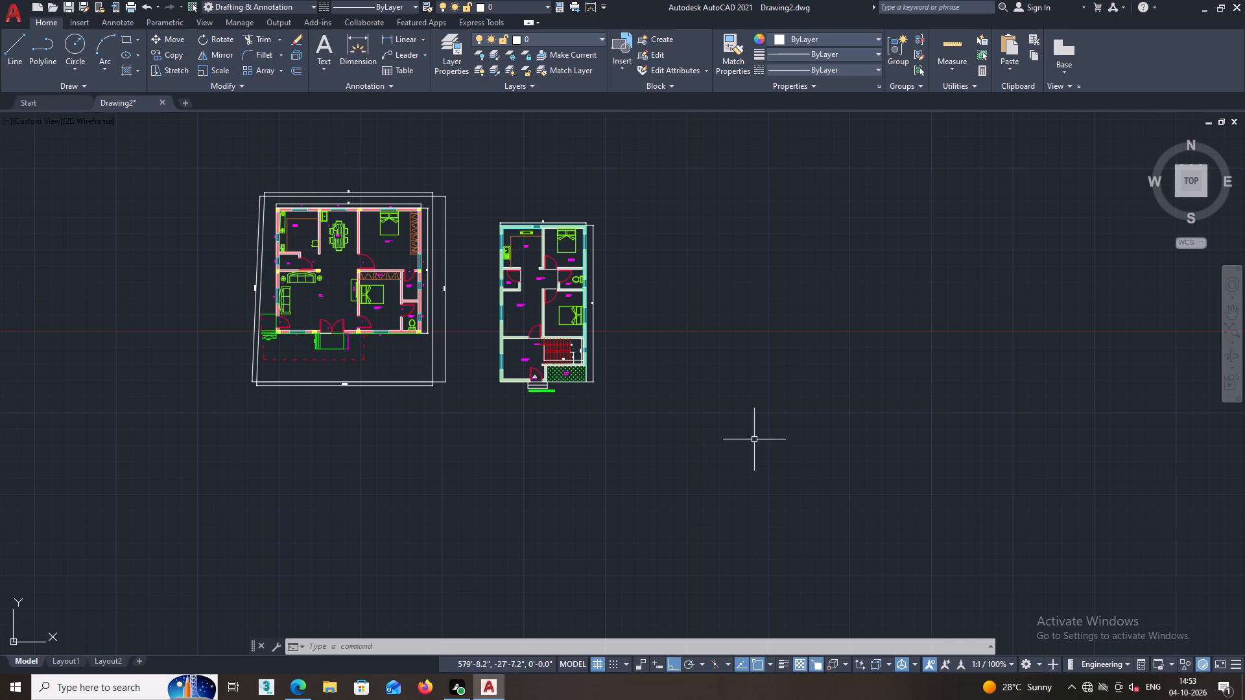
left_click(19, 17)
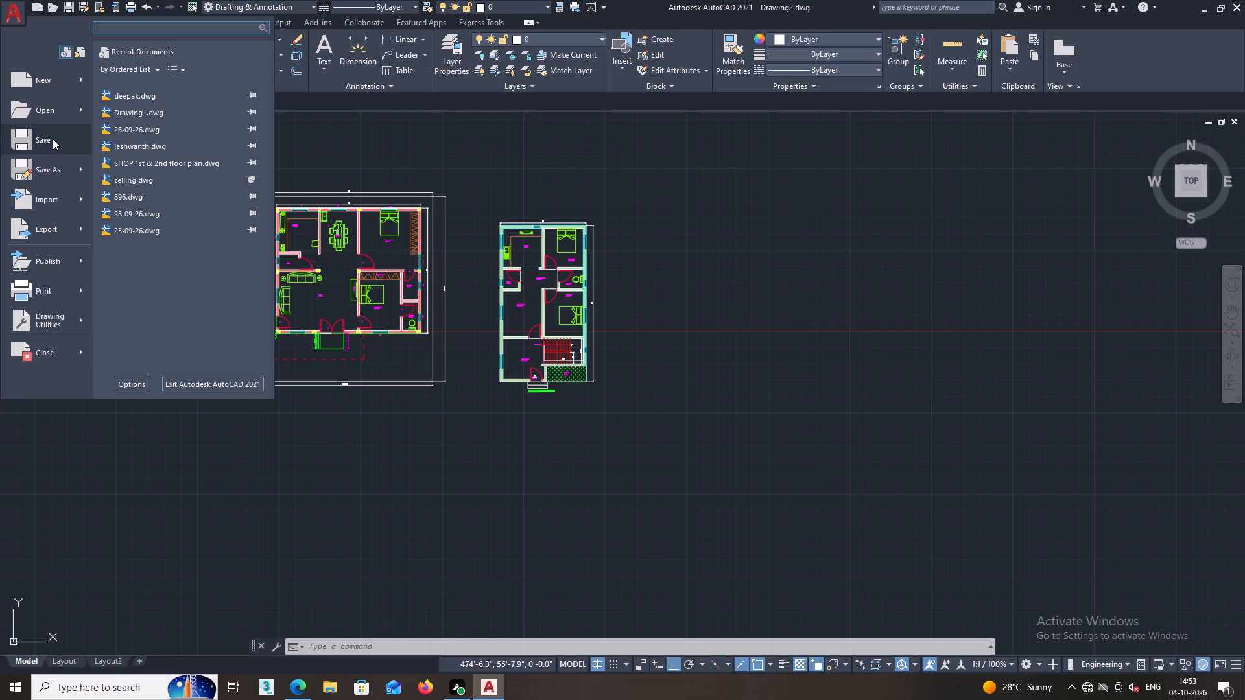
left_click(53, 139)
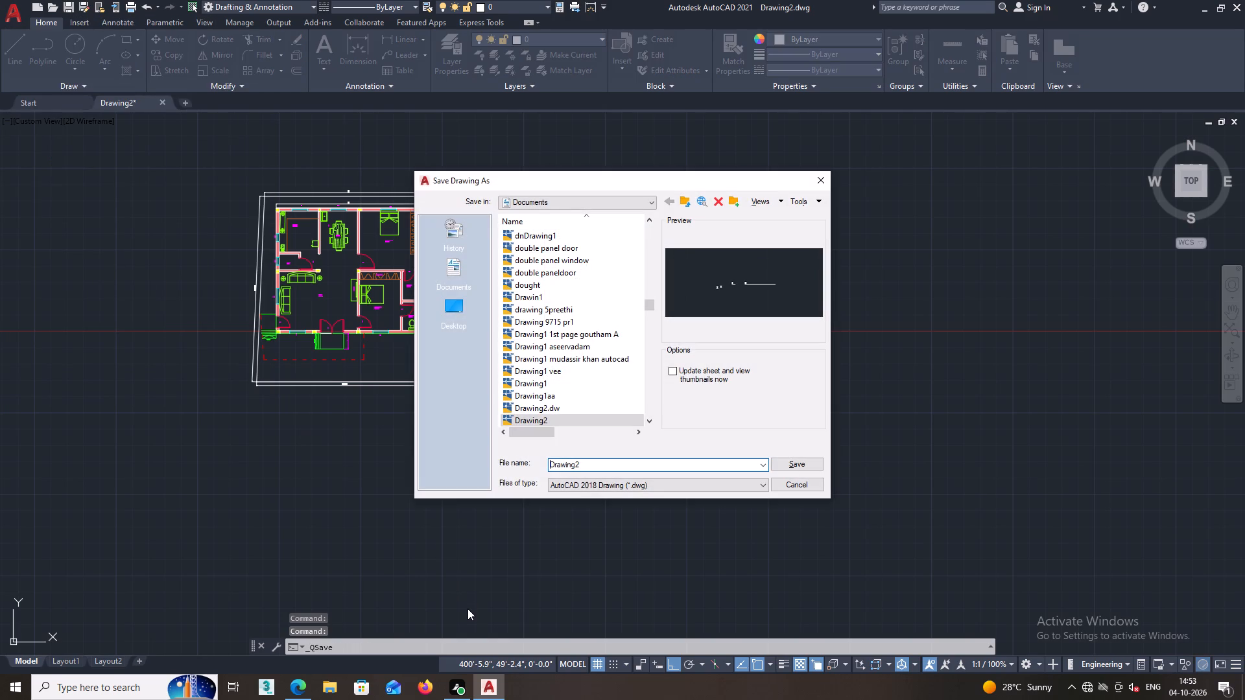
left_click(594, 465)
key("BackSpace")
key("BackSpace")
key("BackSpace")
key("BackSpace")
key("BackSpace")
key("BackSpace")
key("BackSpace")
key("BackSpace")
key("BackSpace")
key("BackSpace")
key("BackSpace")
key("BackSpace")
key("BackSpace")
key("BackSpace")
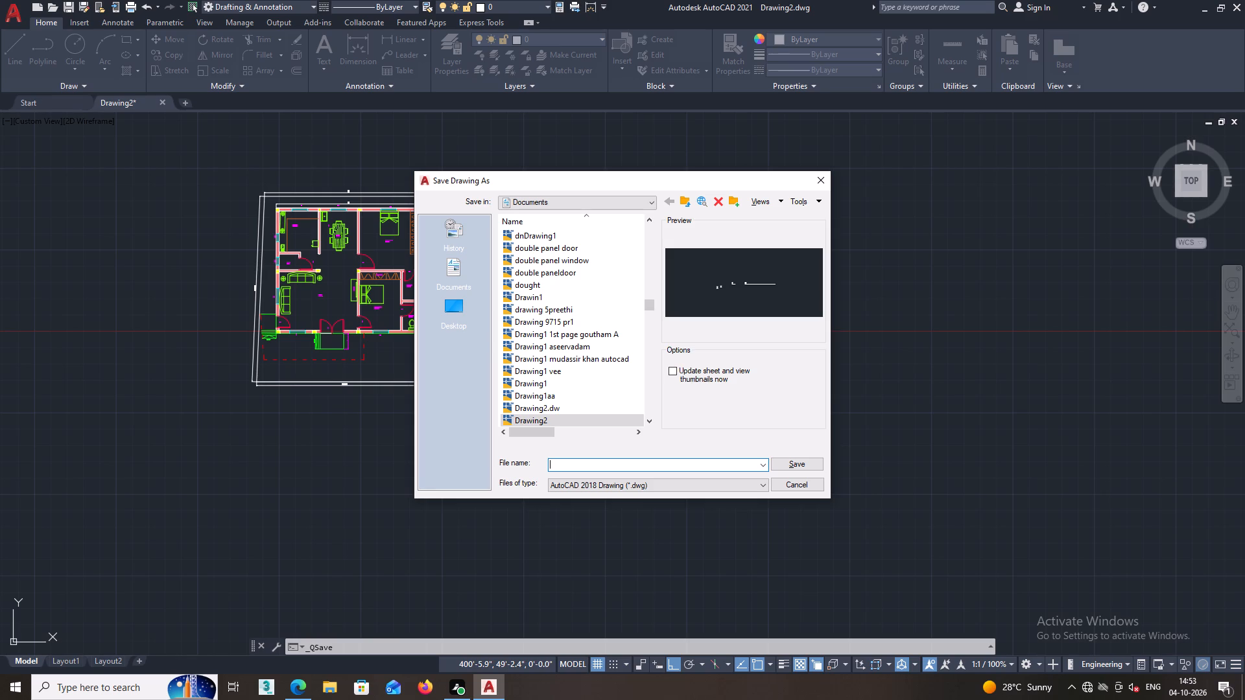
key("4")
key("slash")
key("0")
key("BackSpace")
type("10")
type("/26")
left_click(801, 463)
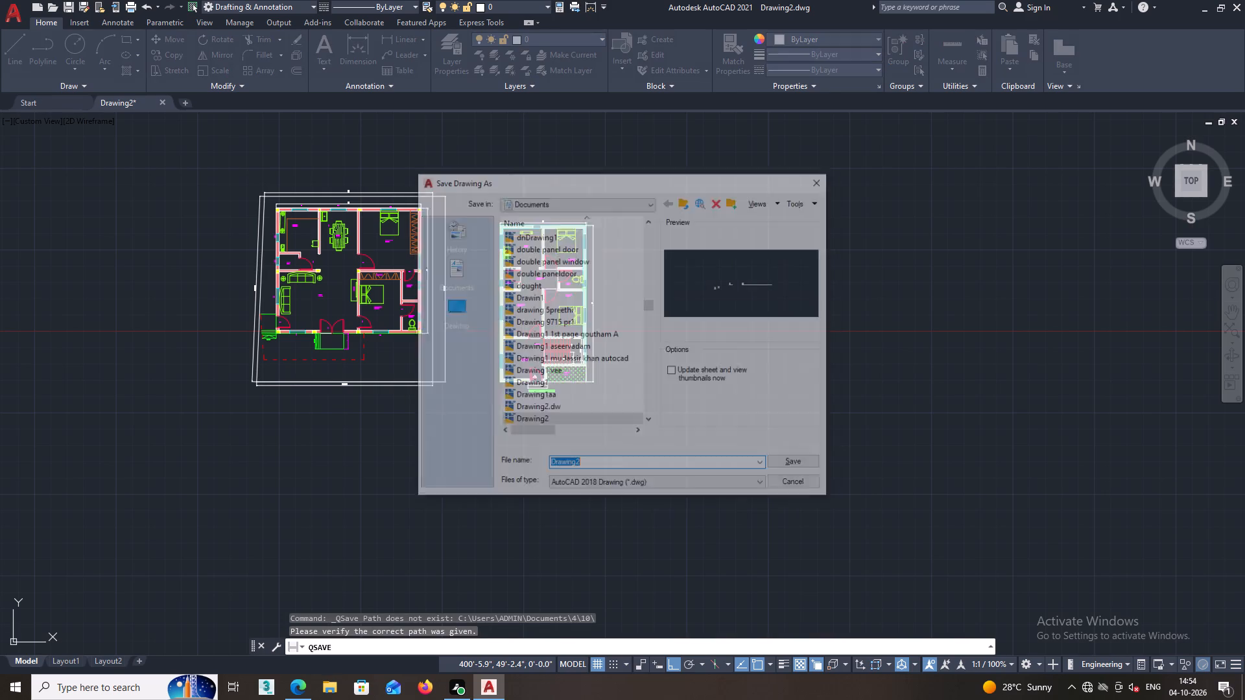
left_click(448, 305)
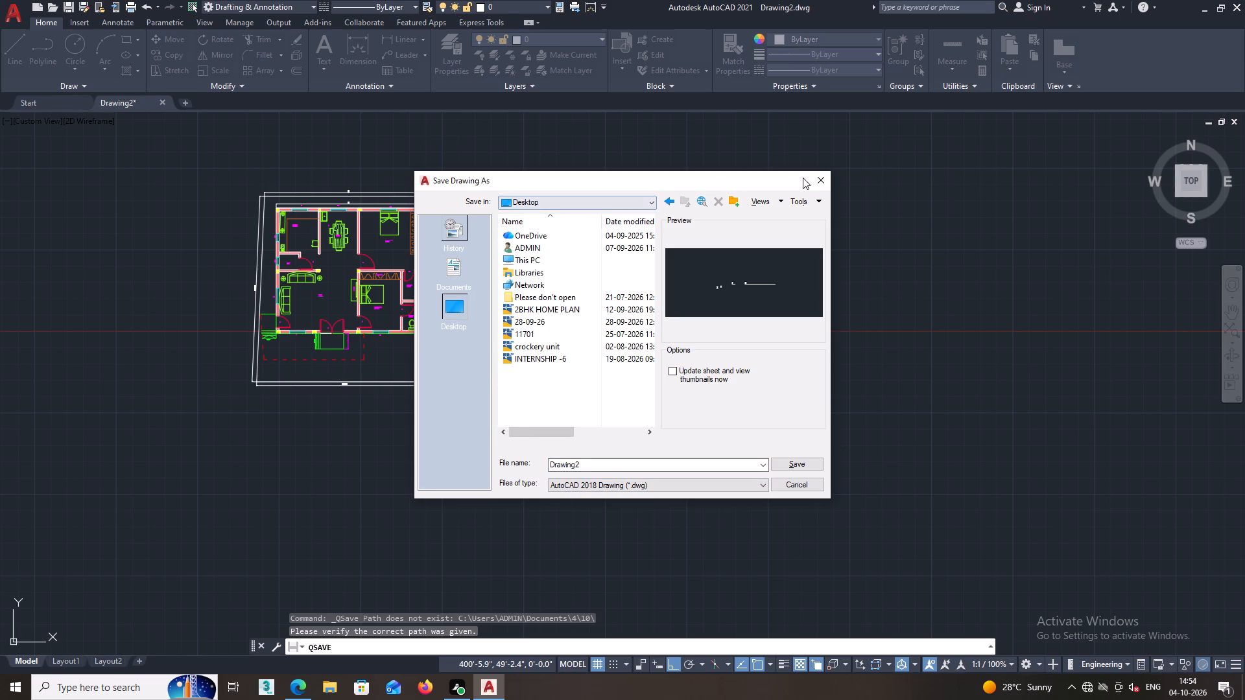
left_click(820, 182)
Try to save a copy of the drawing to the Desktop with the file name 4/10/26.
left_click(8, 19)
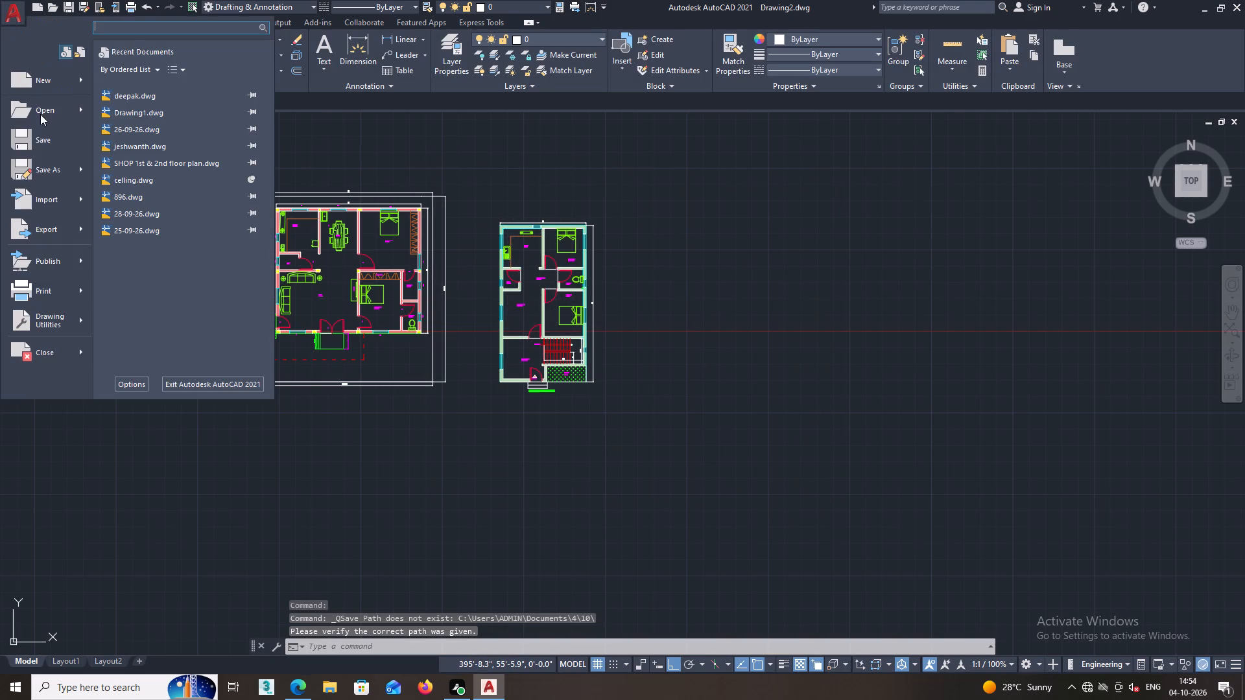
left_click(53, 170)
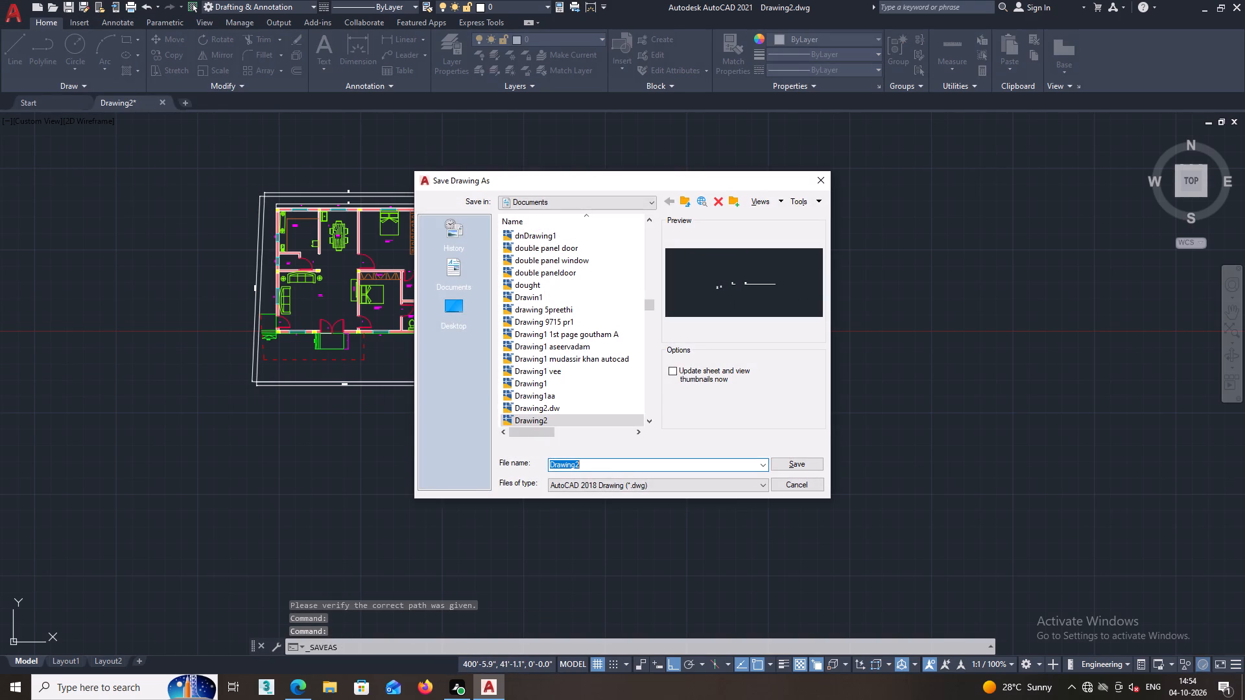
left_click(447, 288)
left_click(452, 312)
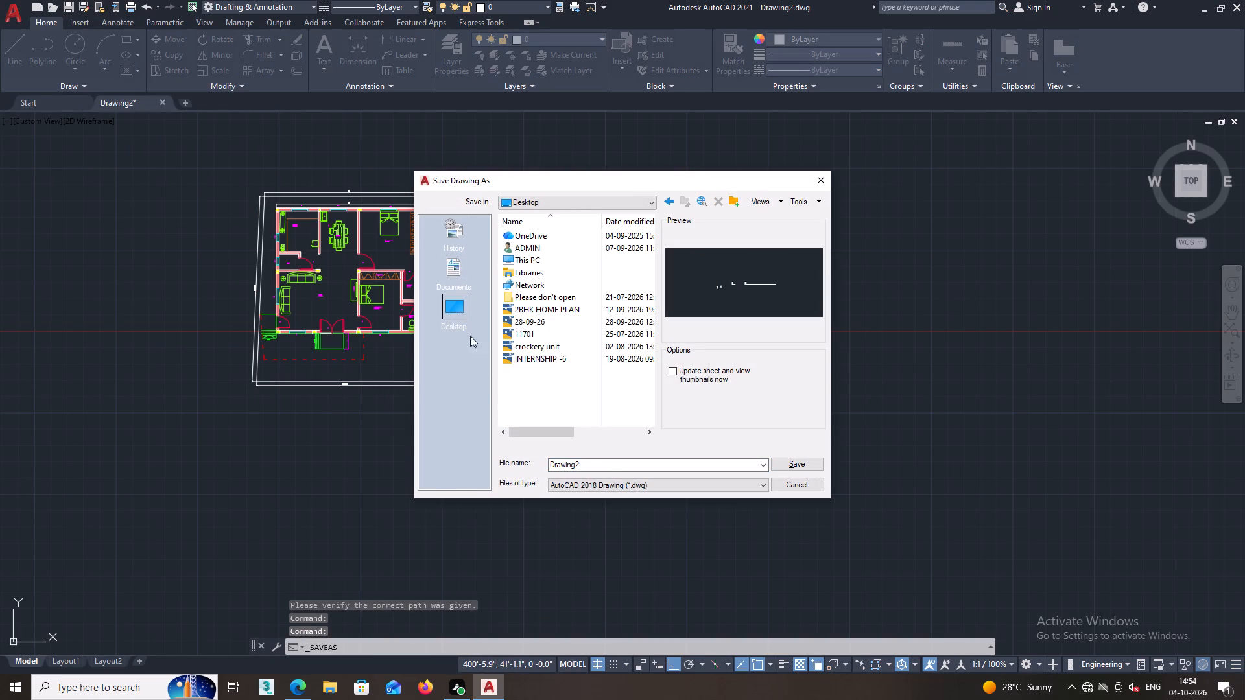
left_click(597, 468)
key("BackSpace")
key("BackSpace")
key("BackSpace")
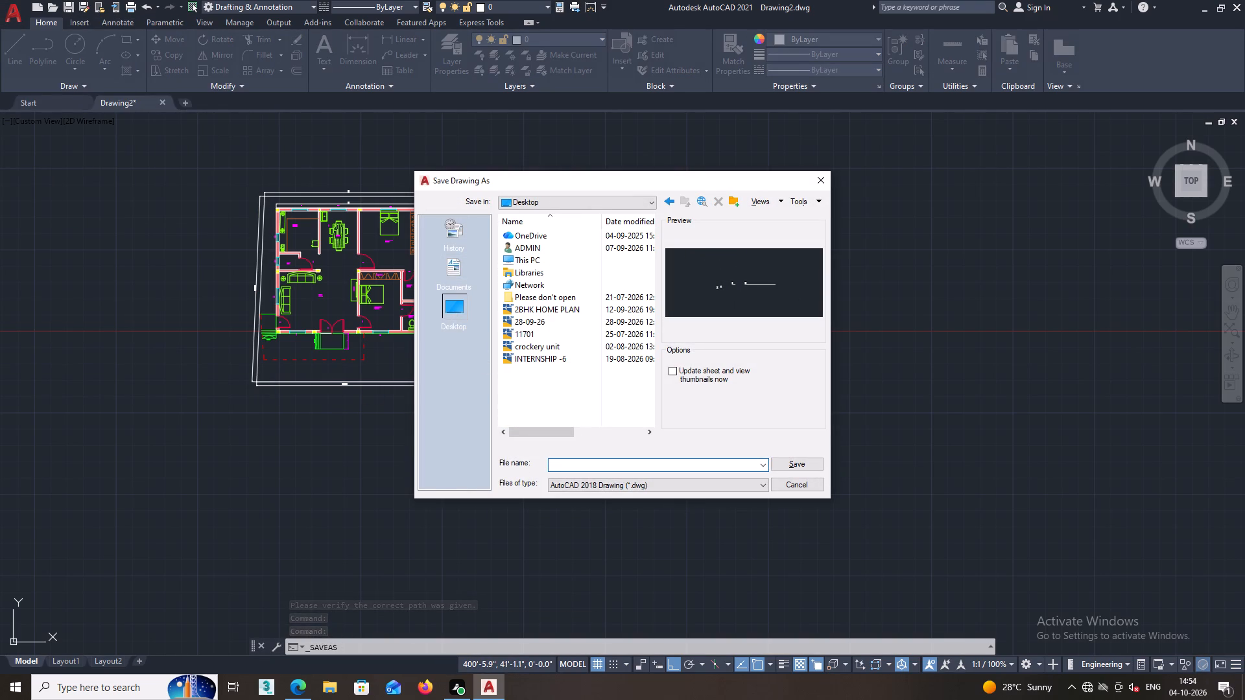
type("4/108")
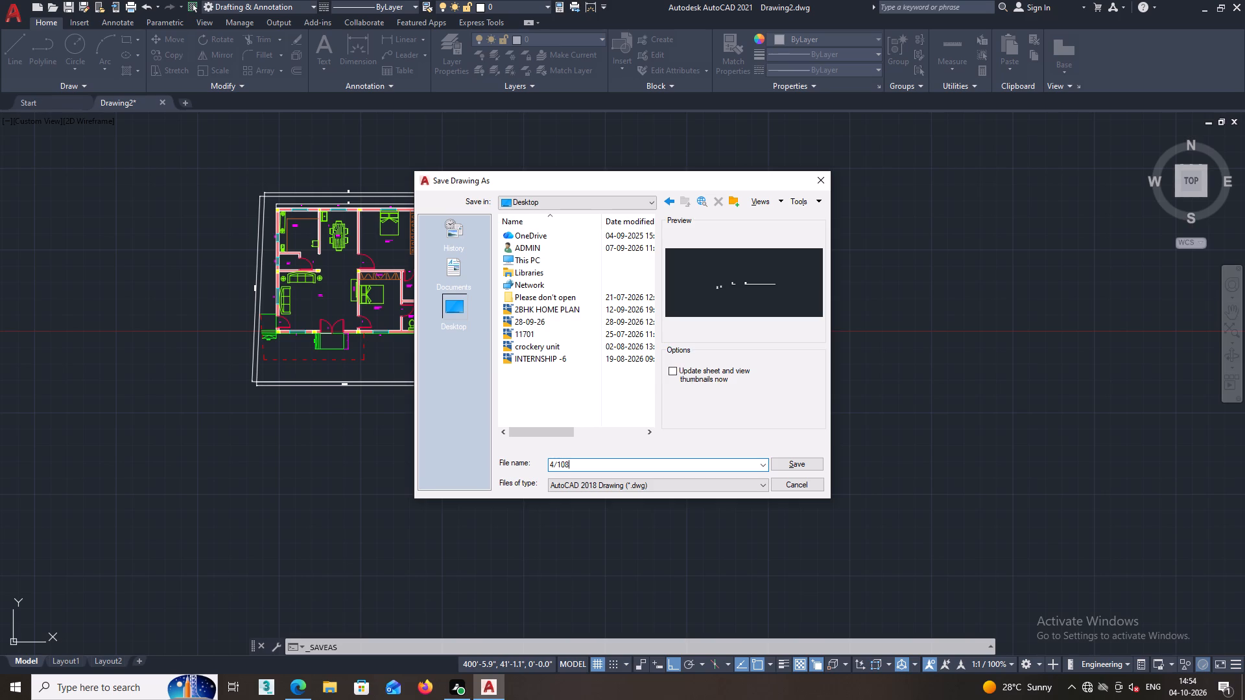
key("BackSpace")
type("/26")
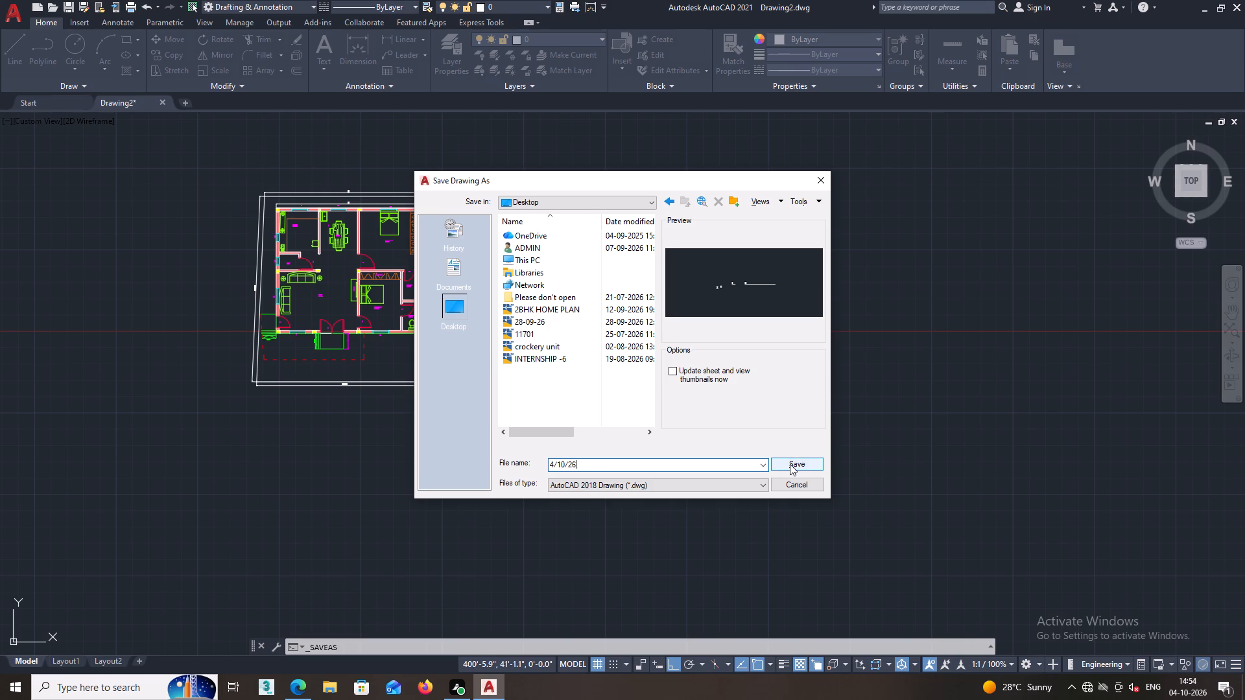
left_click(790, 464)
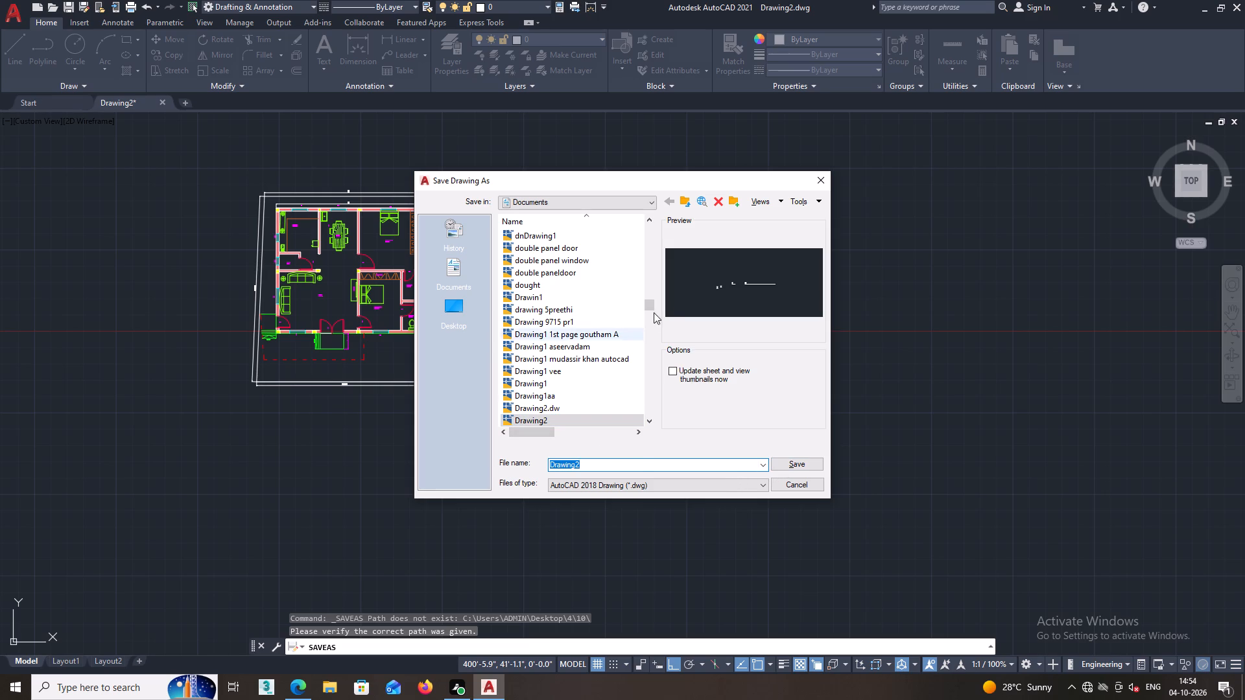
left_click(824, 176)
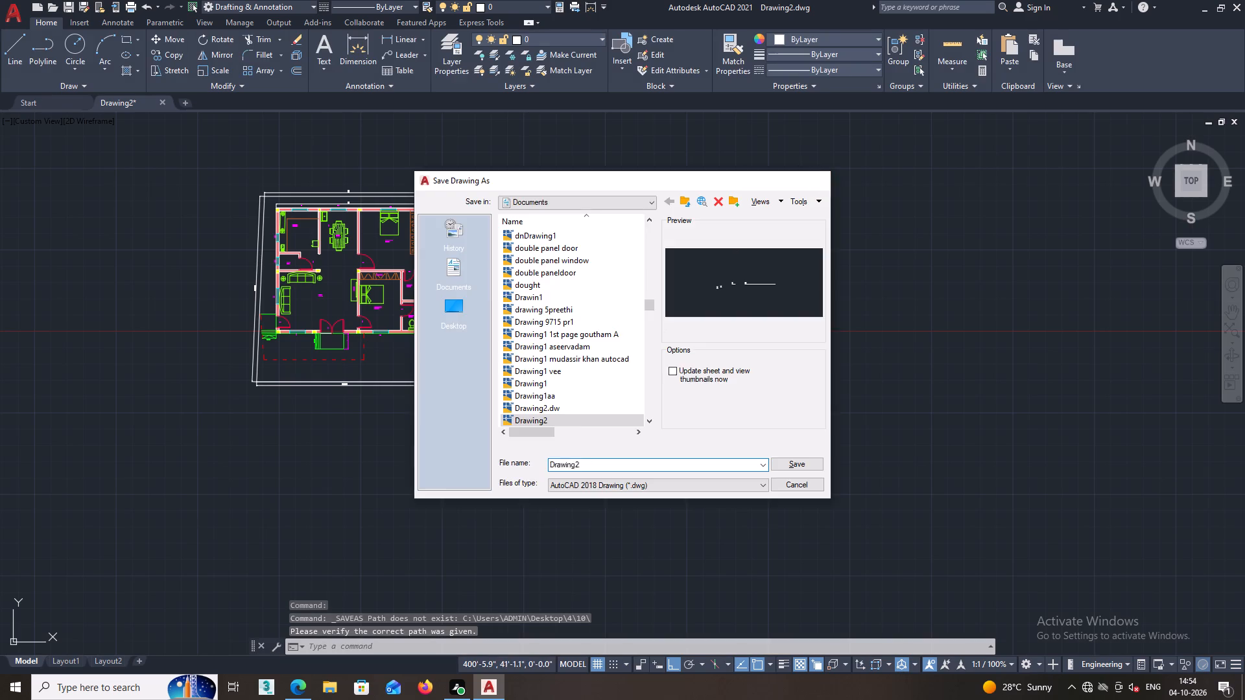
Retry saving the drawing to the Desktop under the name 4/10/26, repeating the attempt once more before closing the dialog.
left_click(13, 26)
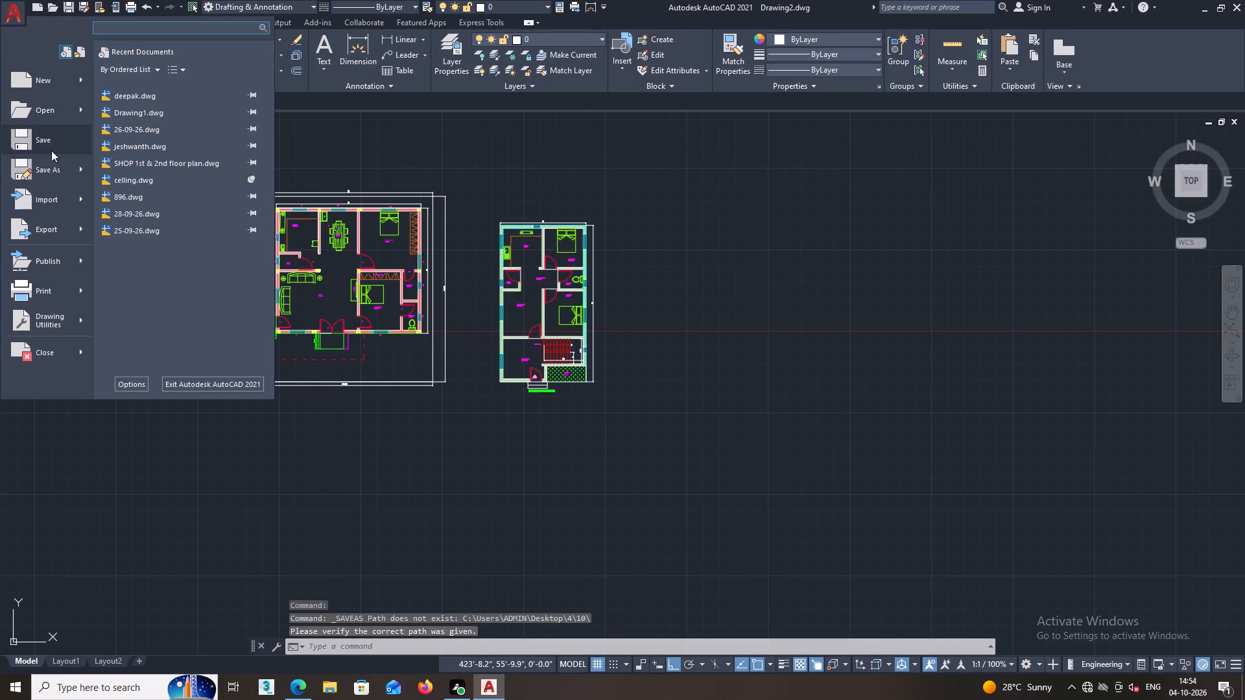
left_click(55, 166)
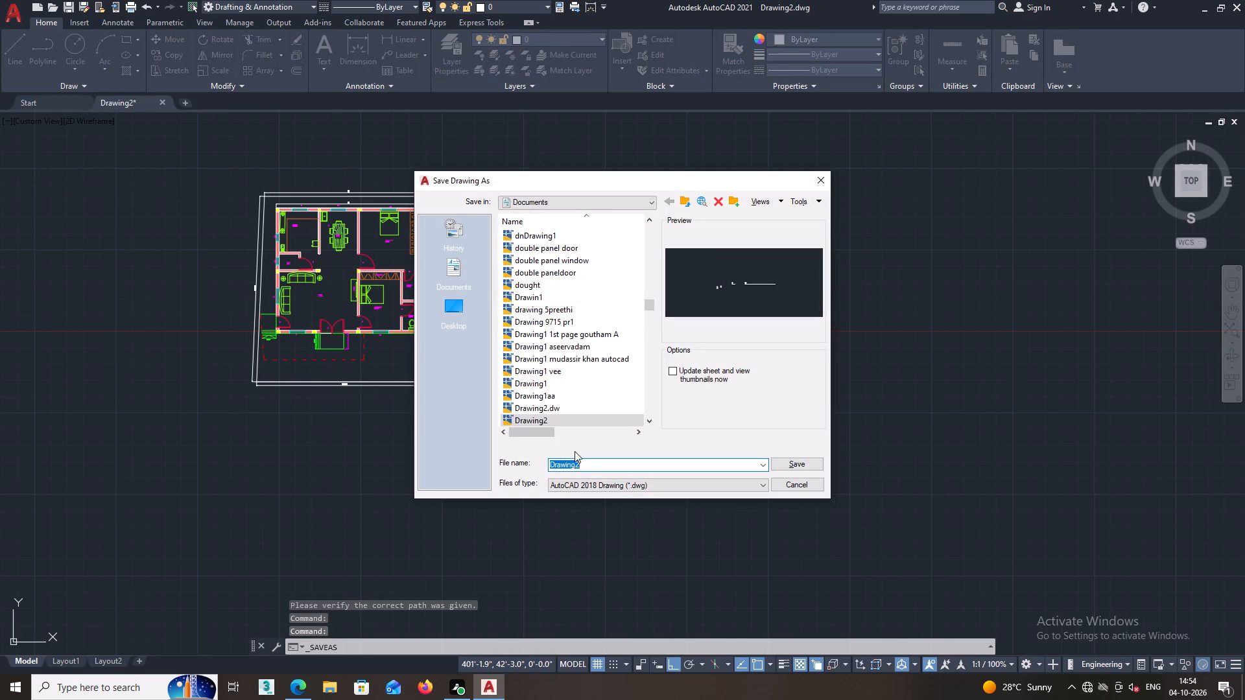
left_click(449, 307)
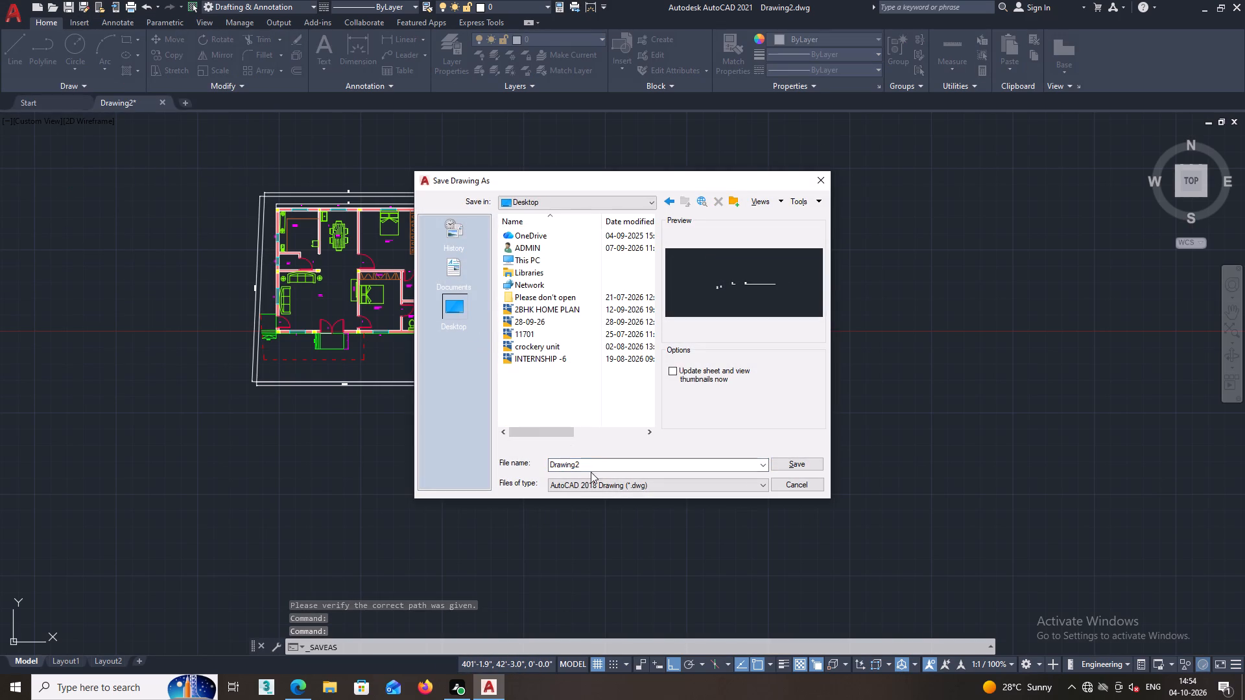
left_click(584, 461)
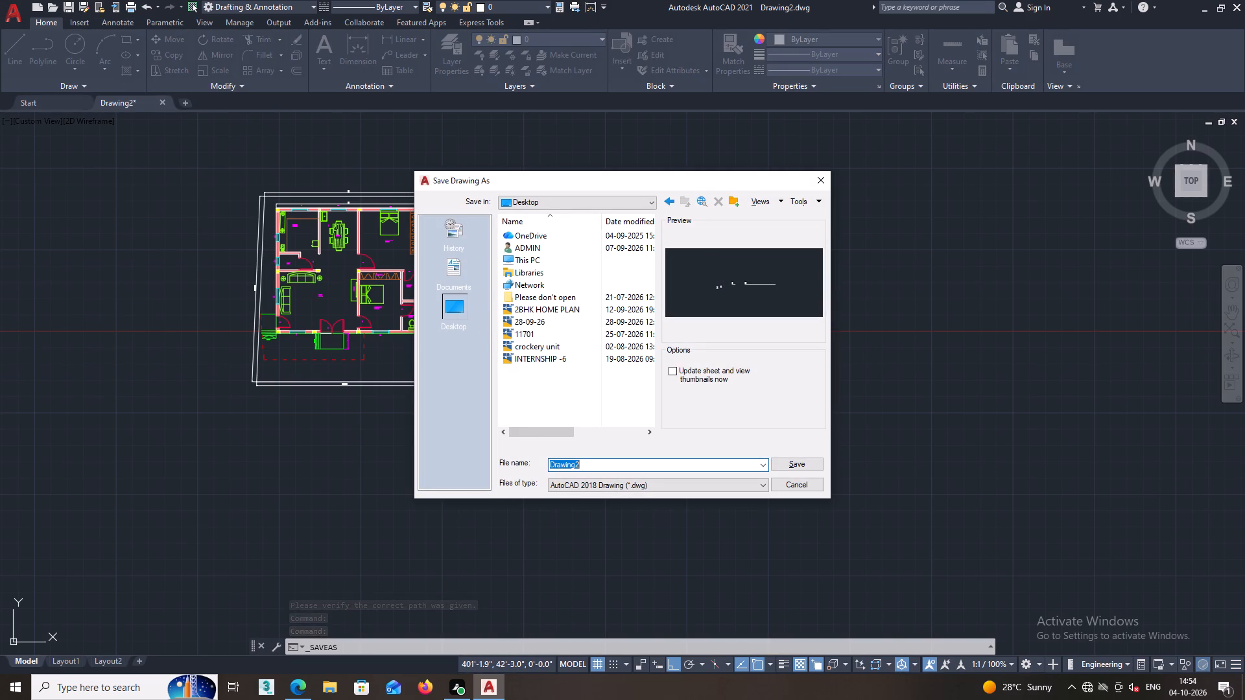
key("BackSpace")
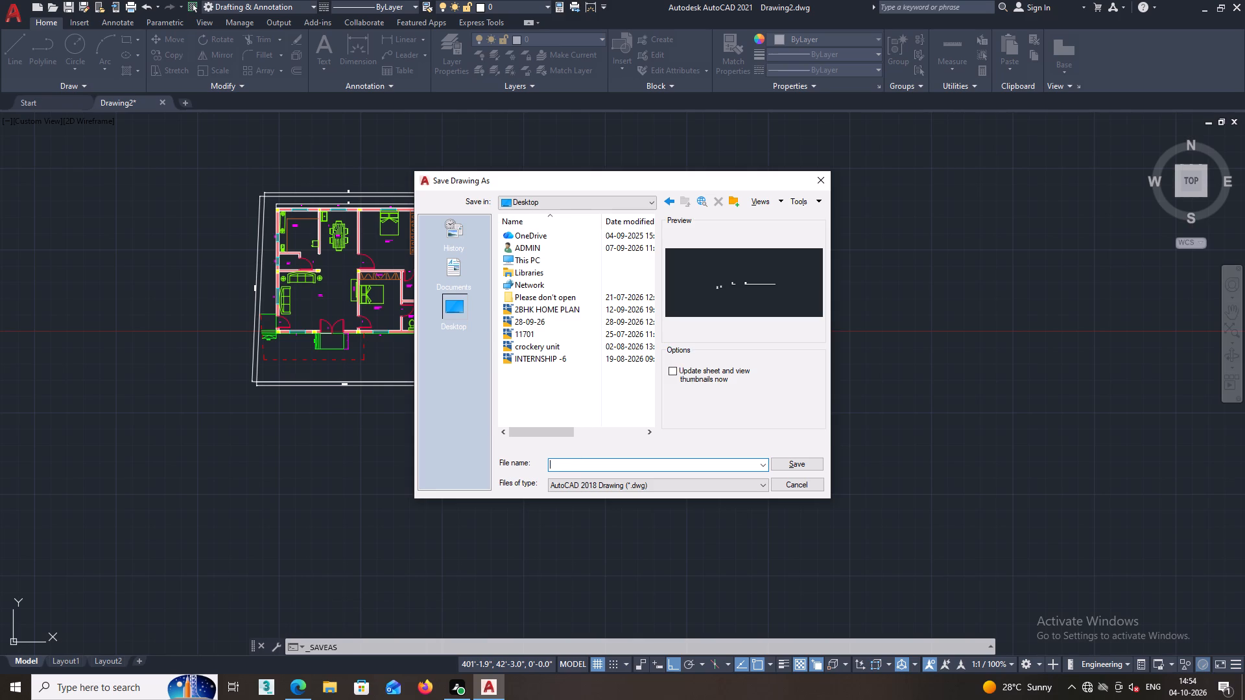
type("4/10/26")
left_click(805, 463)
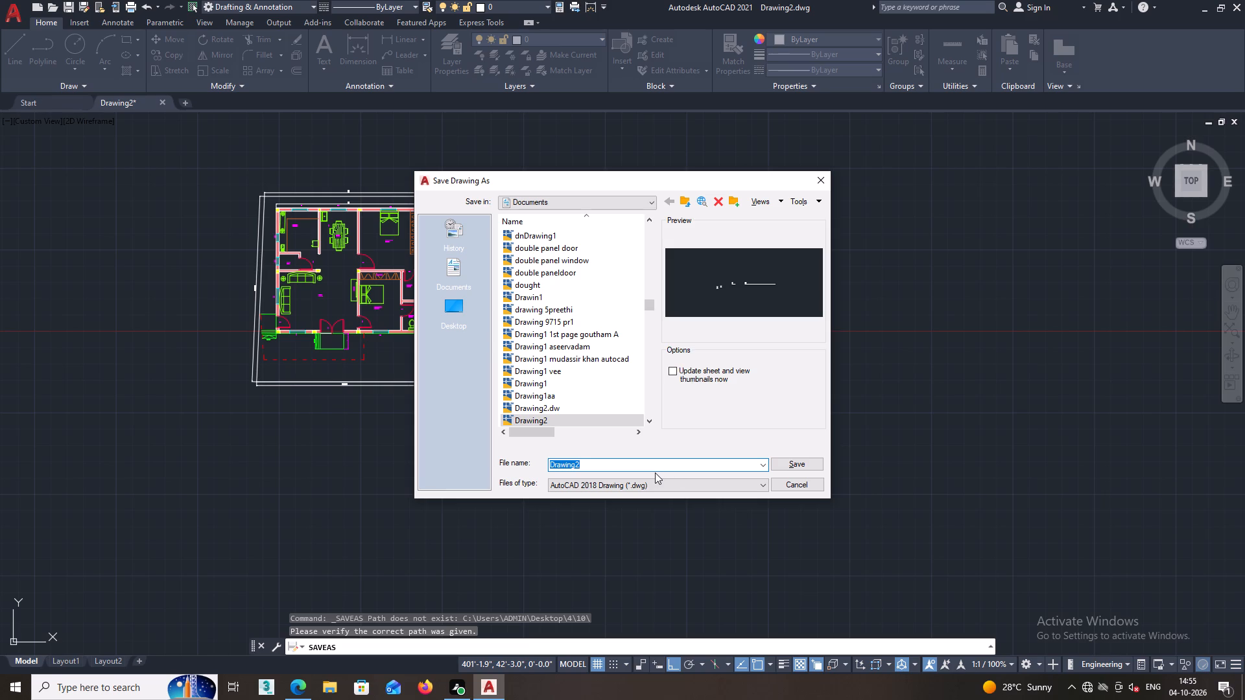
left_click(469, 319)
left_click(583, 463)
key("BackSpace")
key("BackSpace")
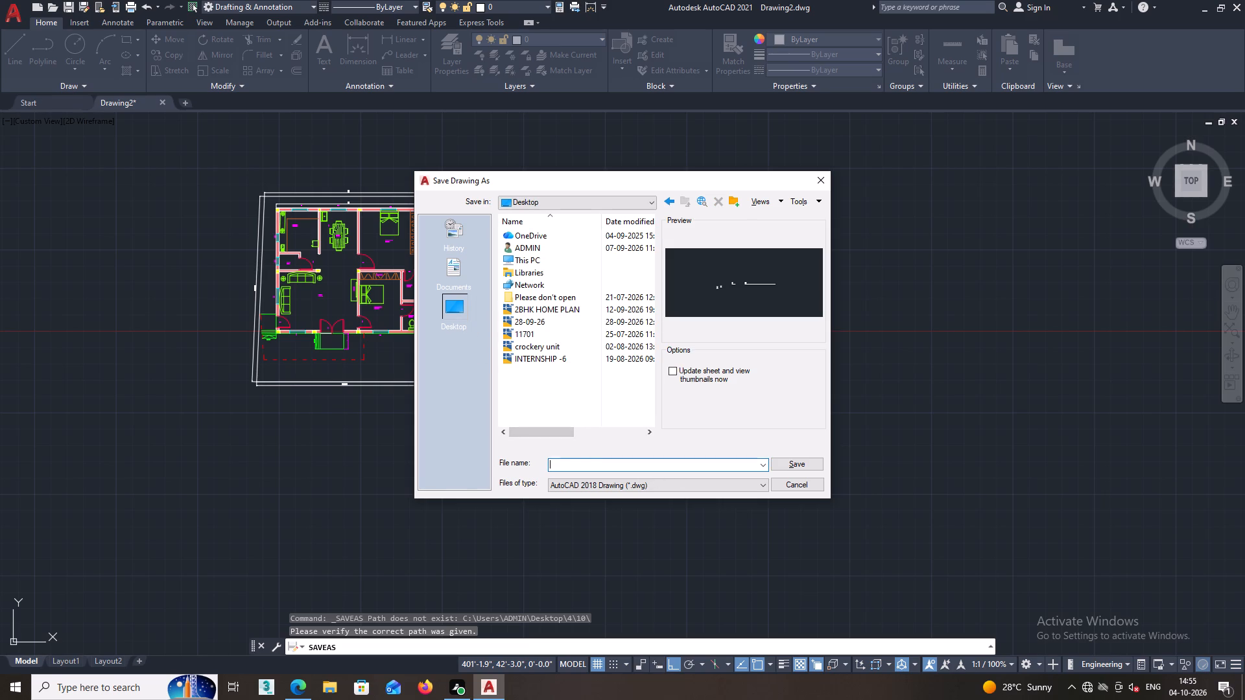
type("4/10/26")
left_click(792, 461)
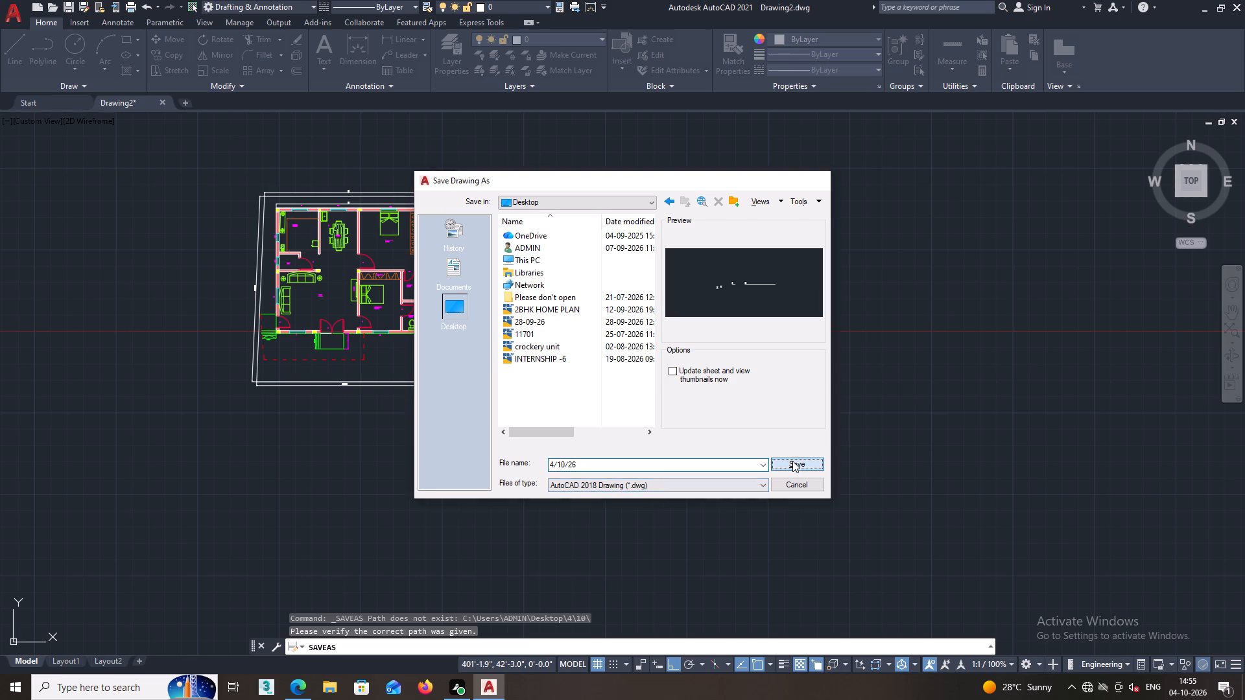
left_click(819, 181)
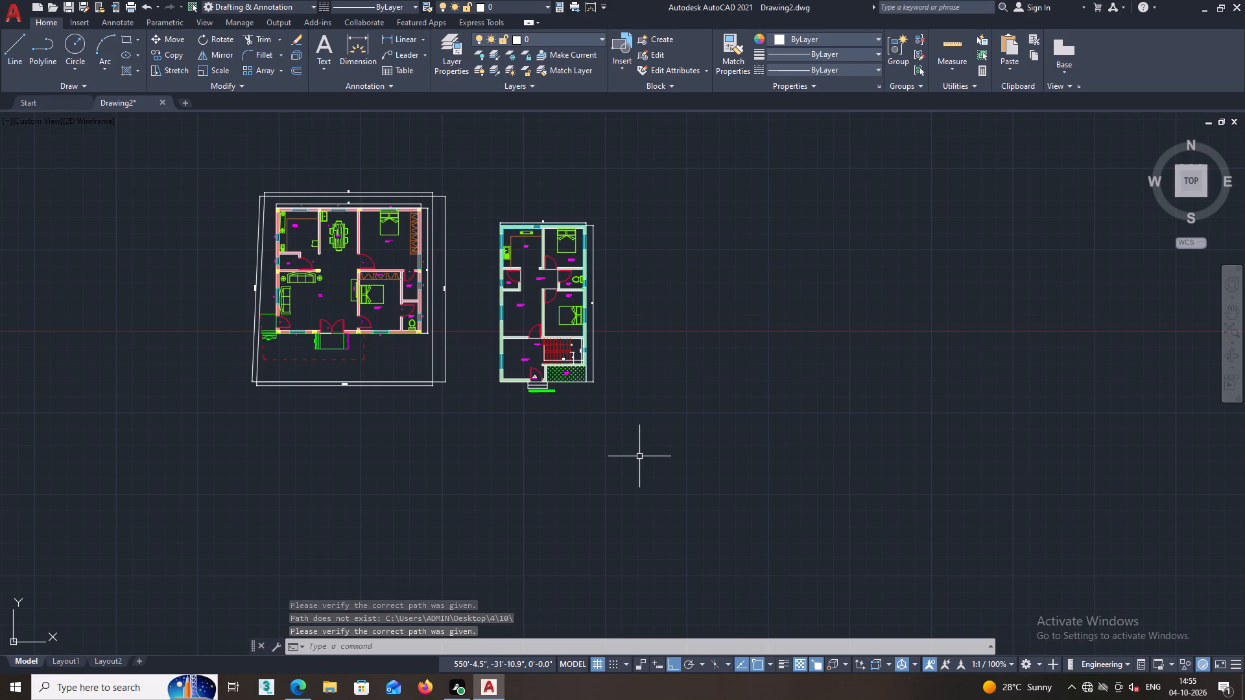
Preview a plot using the previous plot settings with a plot window around both floor plans, and close it without plotting.
key("ctrl+p")
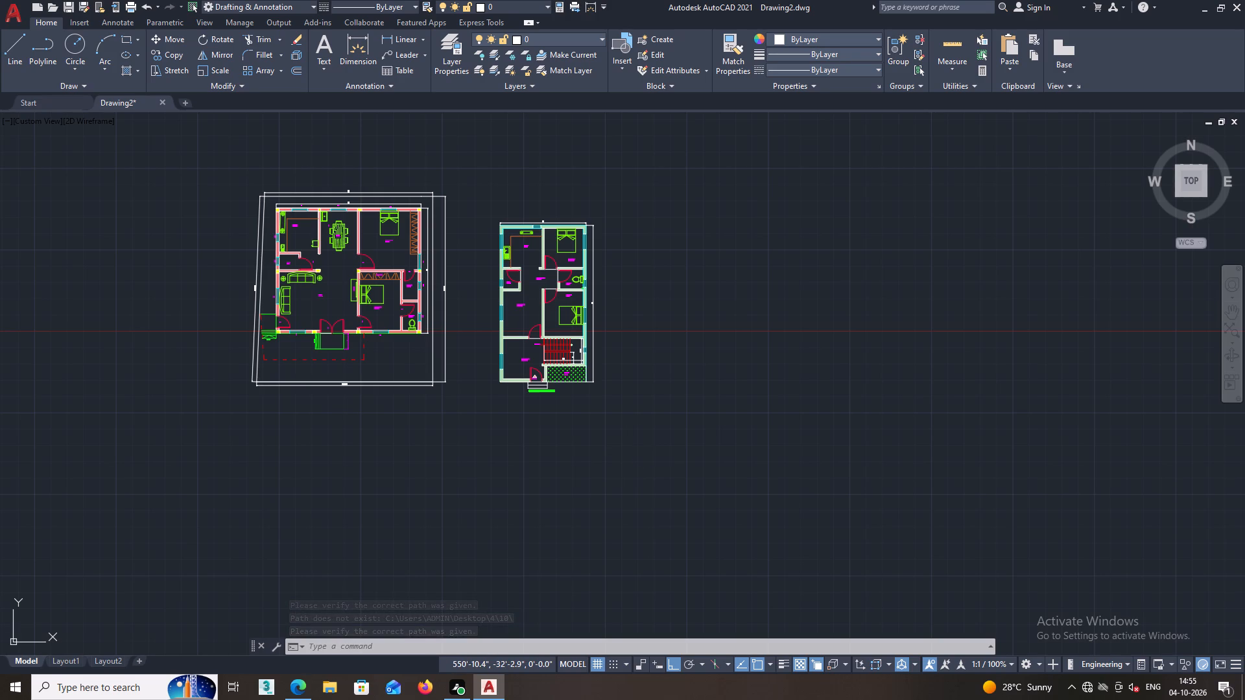
left_click(618, 208)
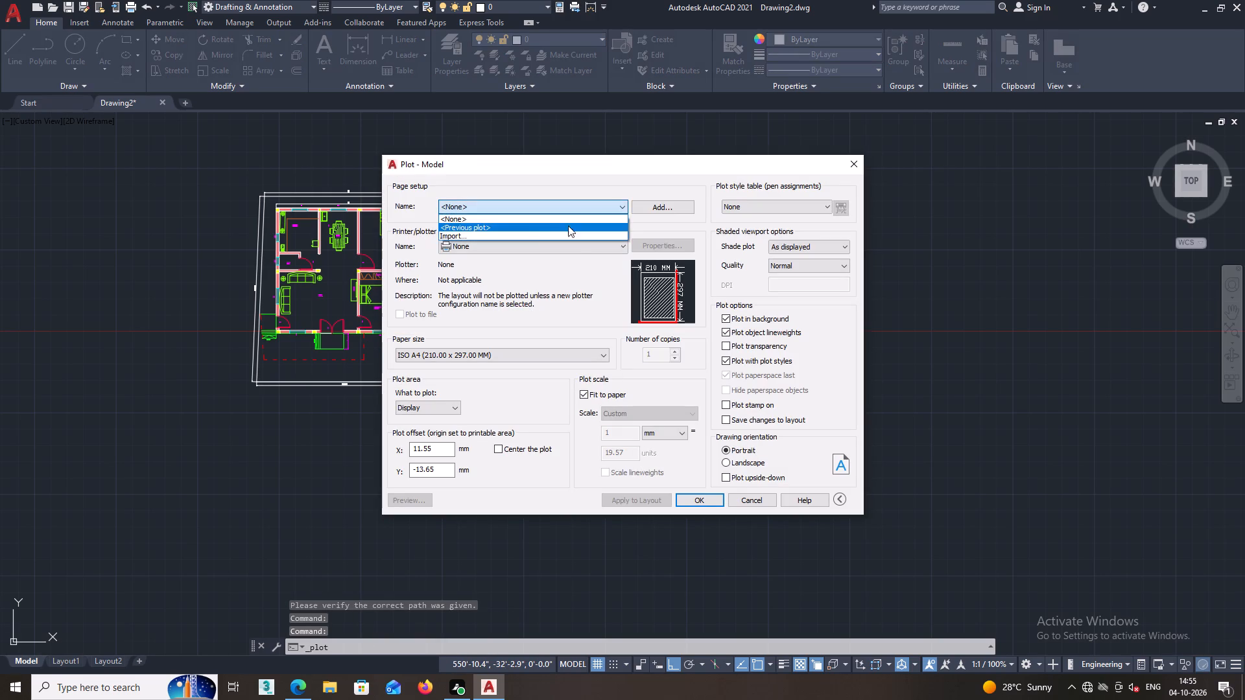
left_click(548, 227)
left_click(509, 412)
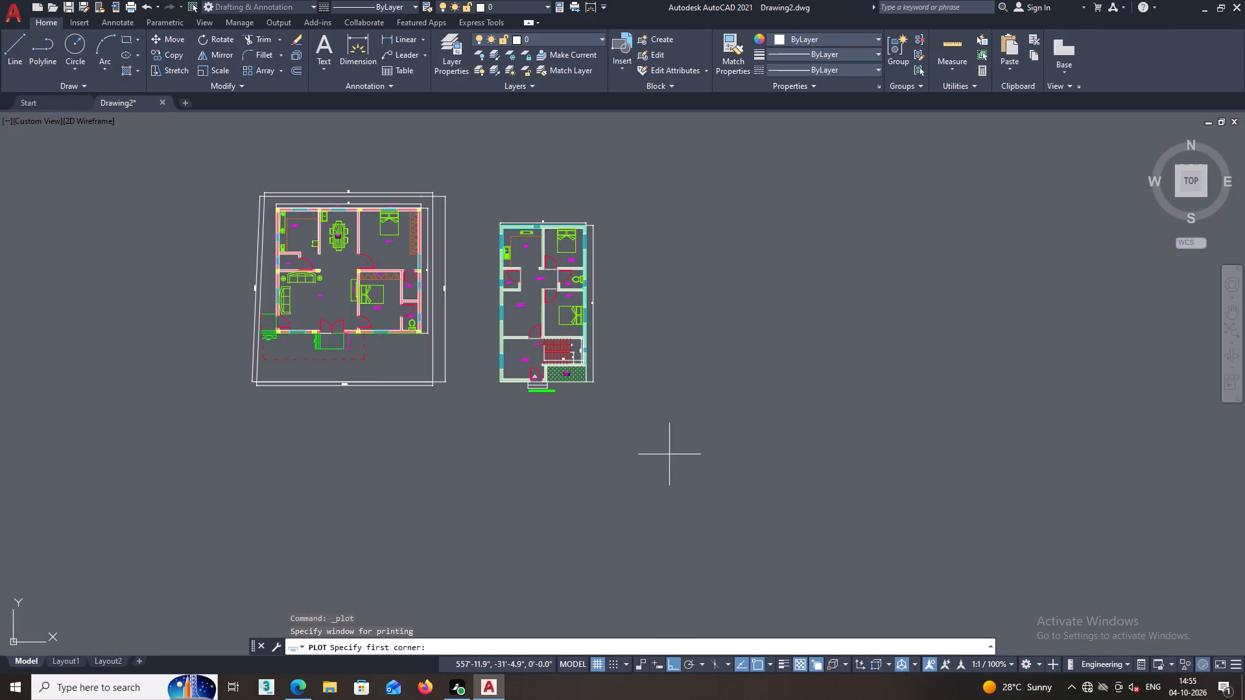
left_click(663, 453)
left_click(210, 165)
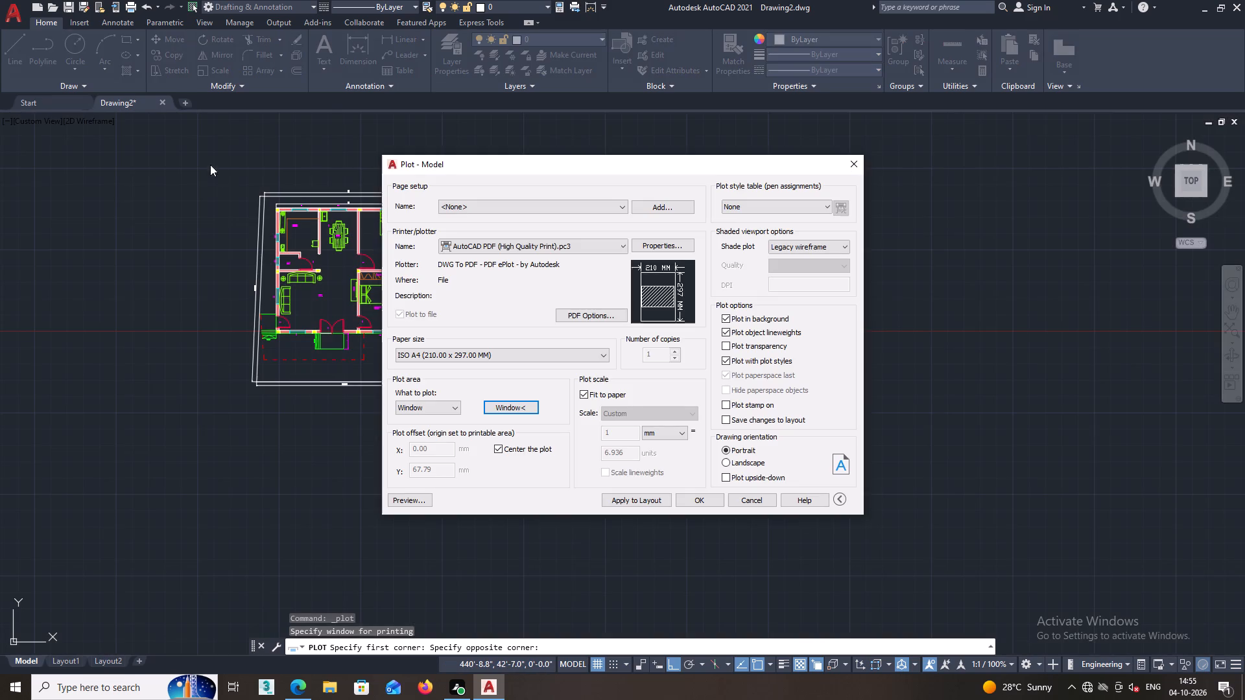
left_click(421, 499)
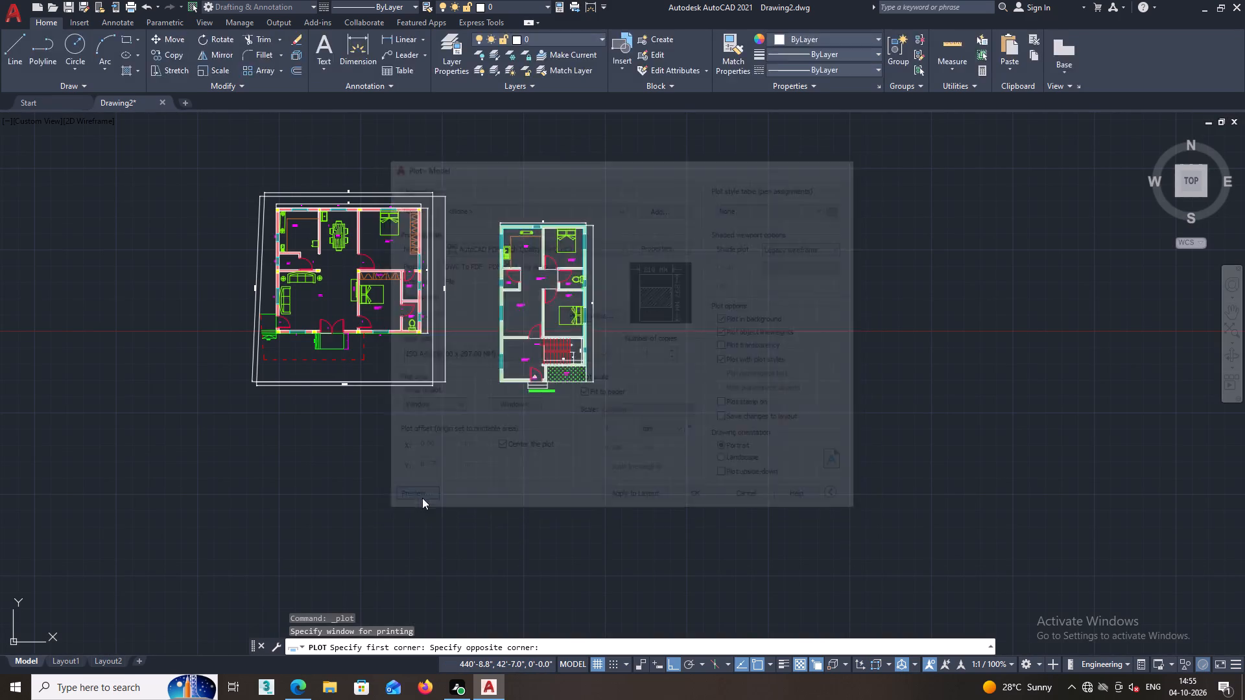
scroll(536, 319, "up", 4)
scroll(539, 321, "down", 1)
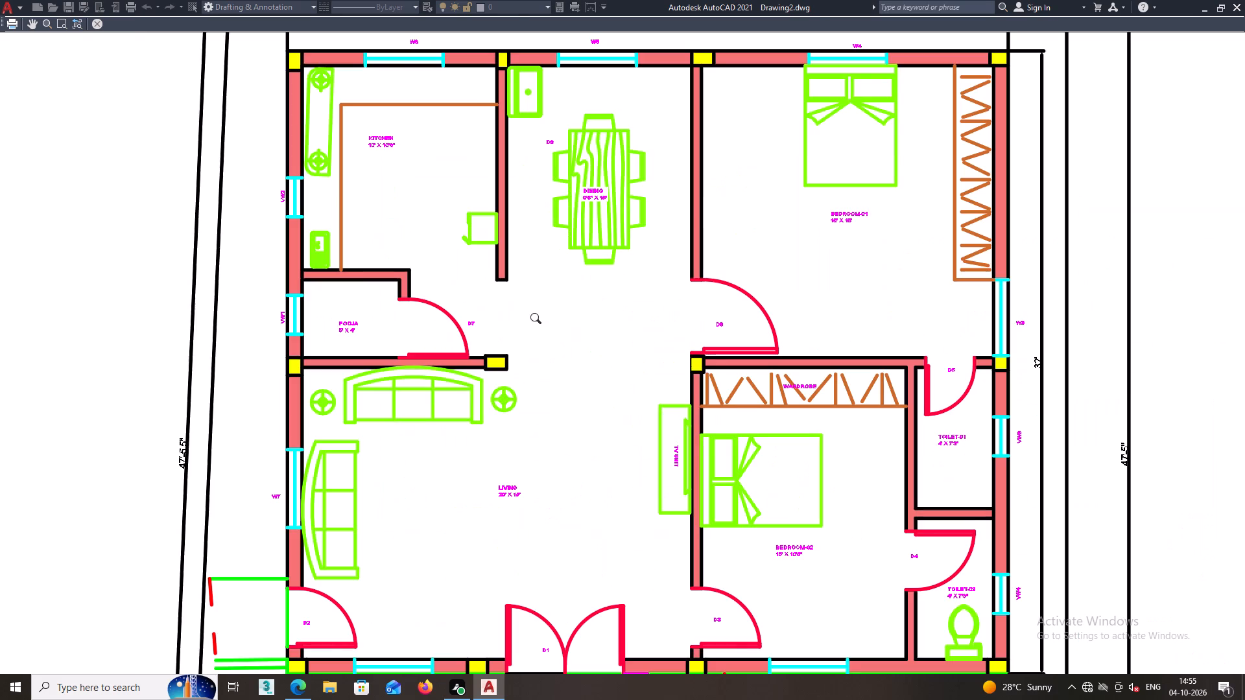
scroll(539, 321, "down", 2)
left_click(95, 18)
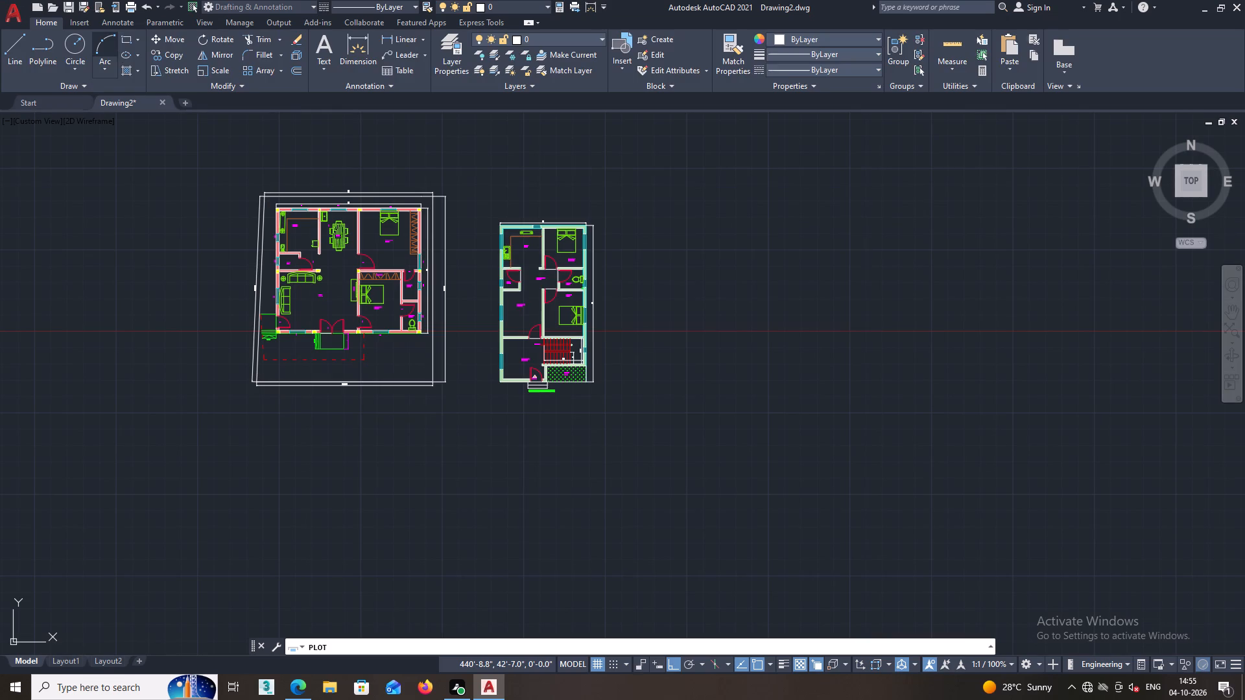
left_click(851, 163)
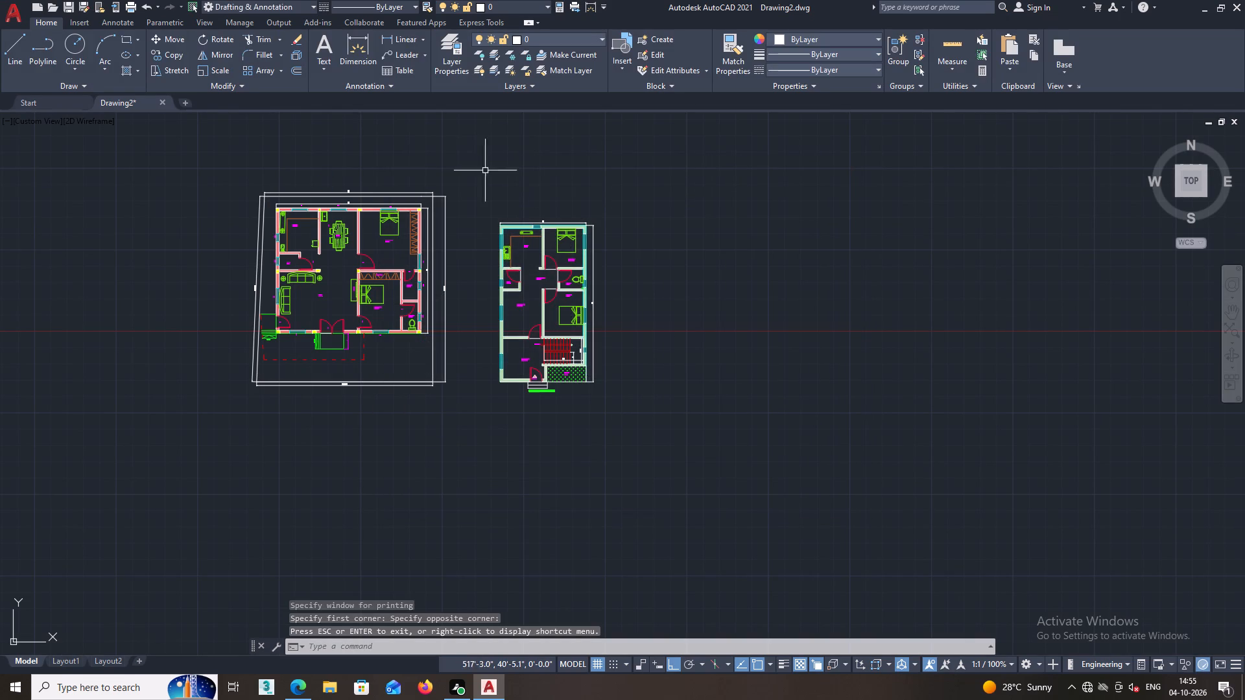
Set the lineweight of all objects in both floor plans to 0.00 mm.
left_click(226, 172)
left_click(666, 434)
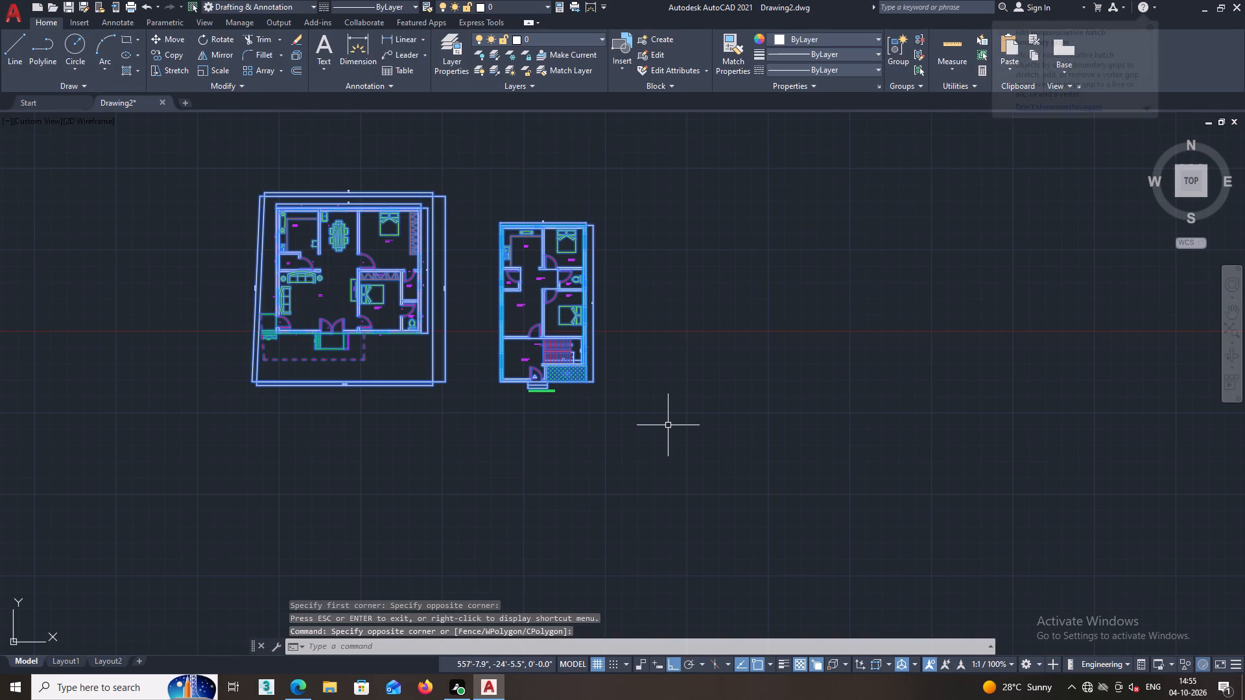
left_click(878, 68)
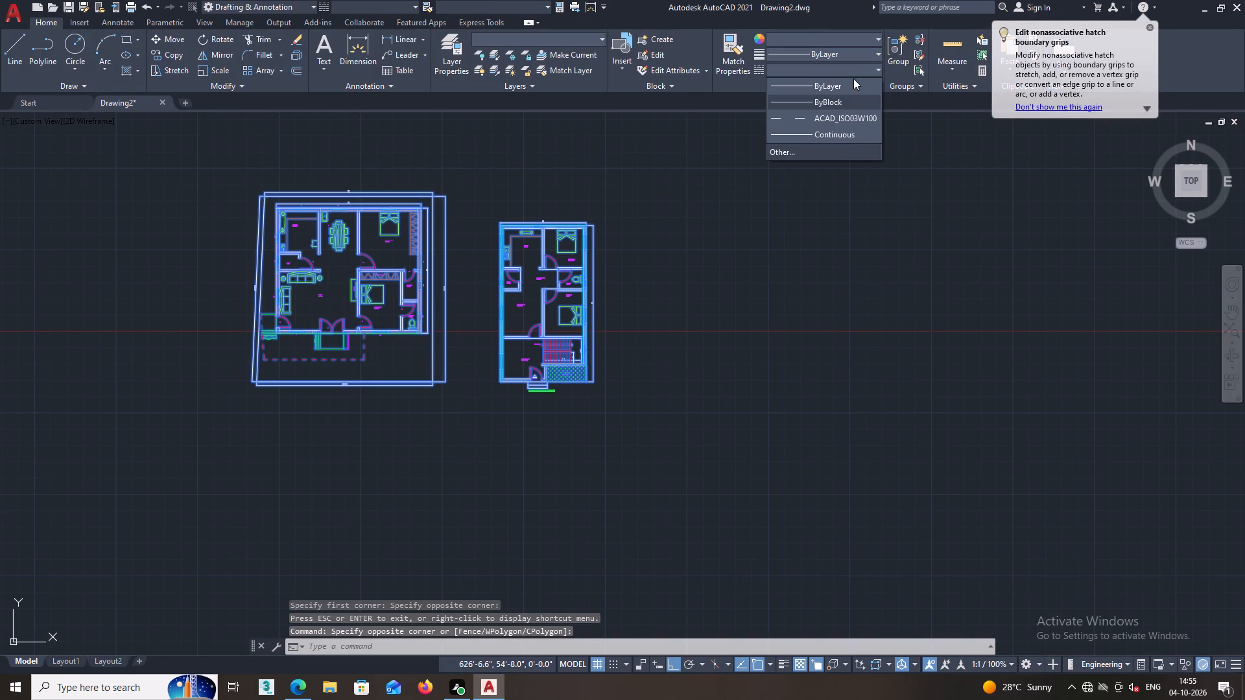
left_click(875, 52)
left_click(876, 53)
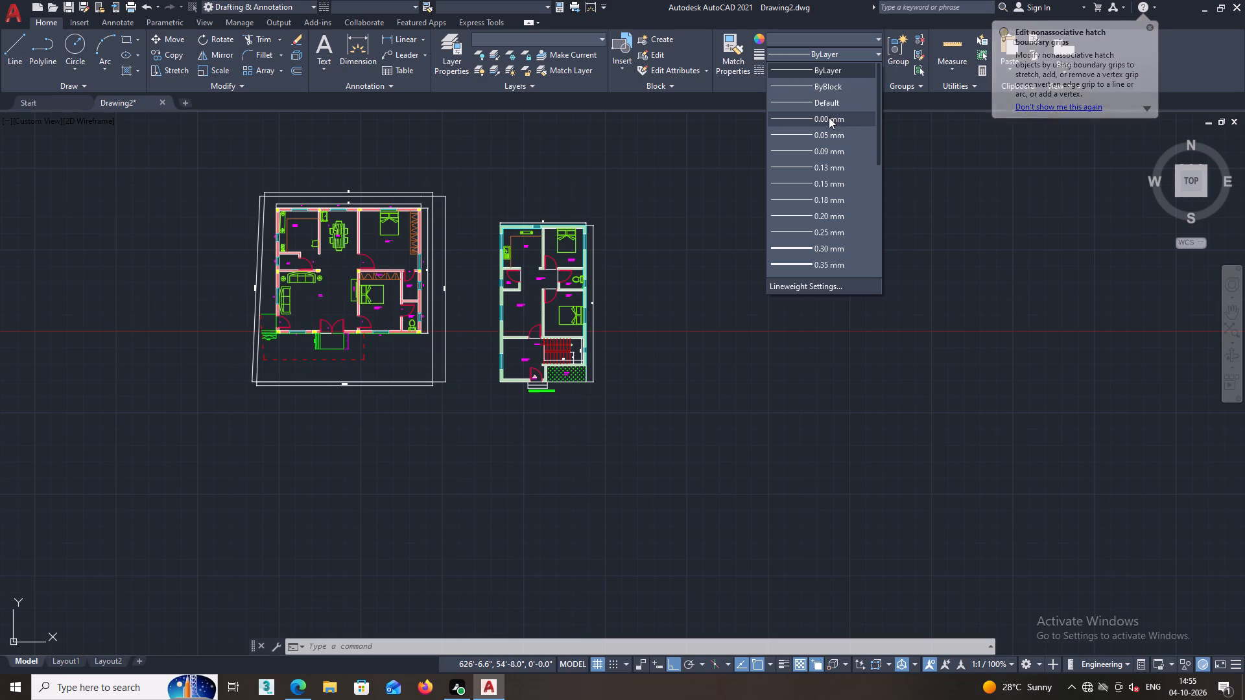
left_click(829, 117)
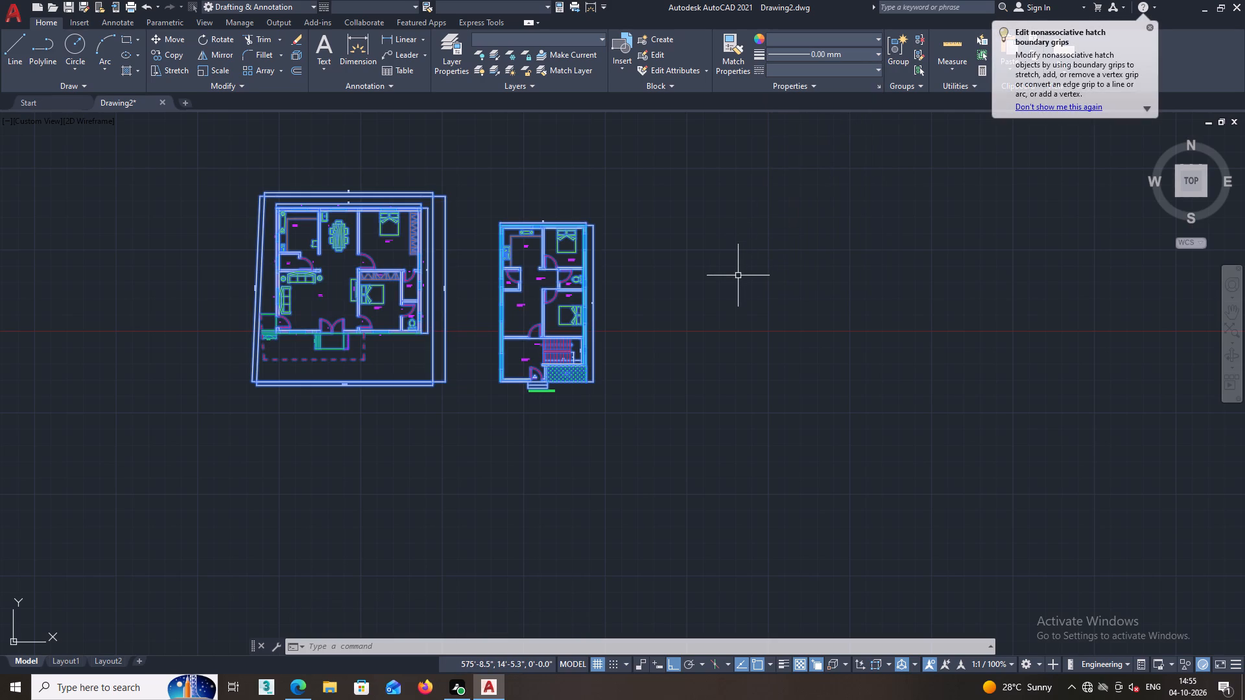
Set up a plot with the previous plot settings, window both floor plans as the plot area, and preview it.
key("space")
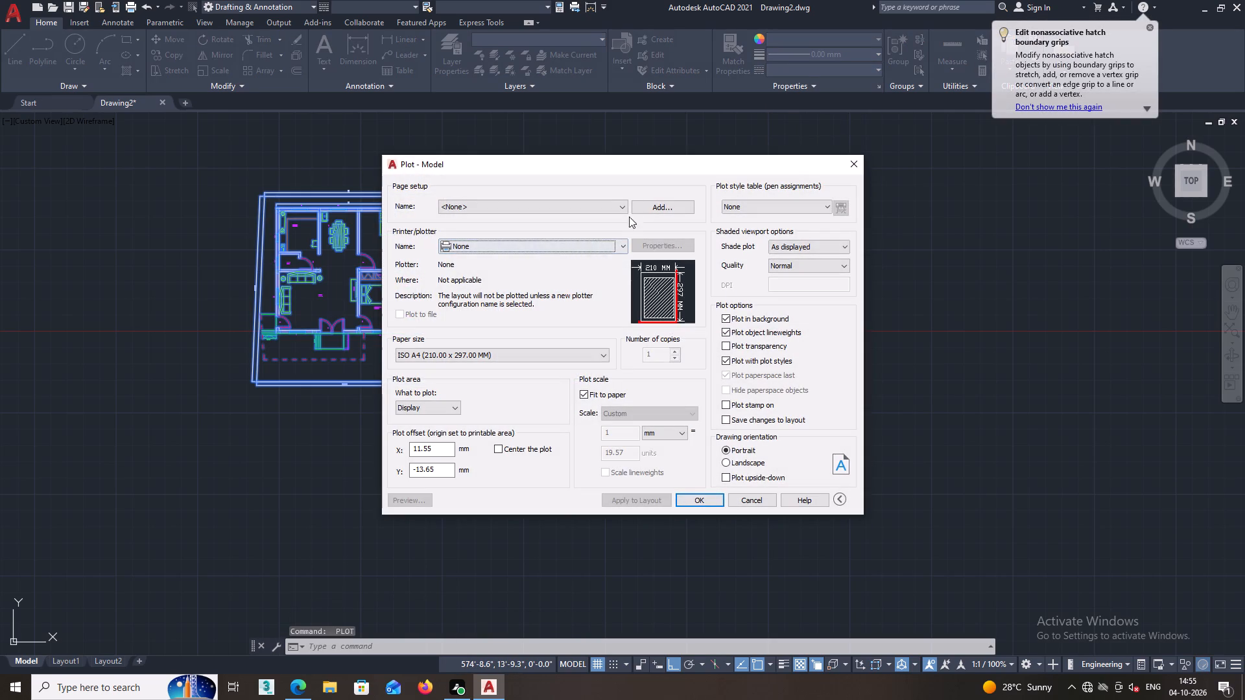
left_click(625, 201)
left_click(597, 227)
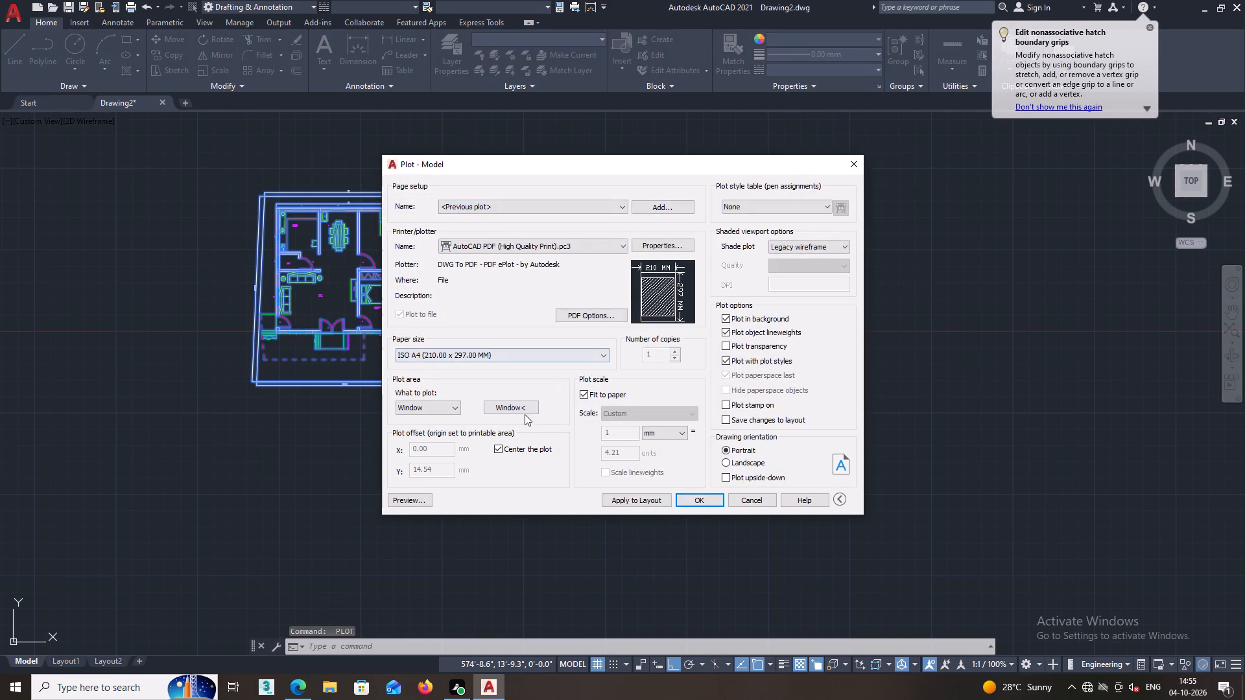
left_click(521, 410)
left_click(657, 428)
left_click(229, 168)
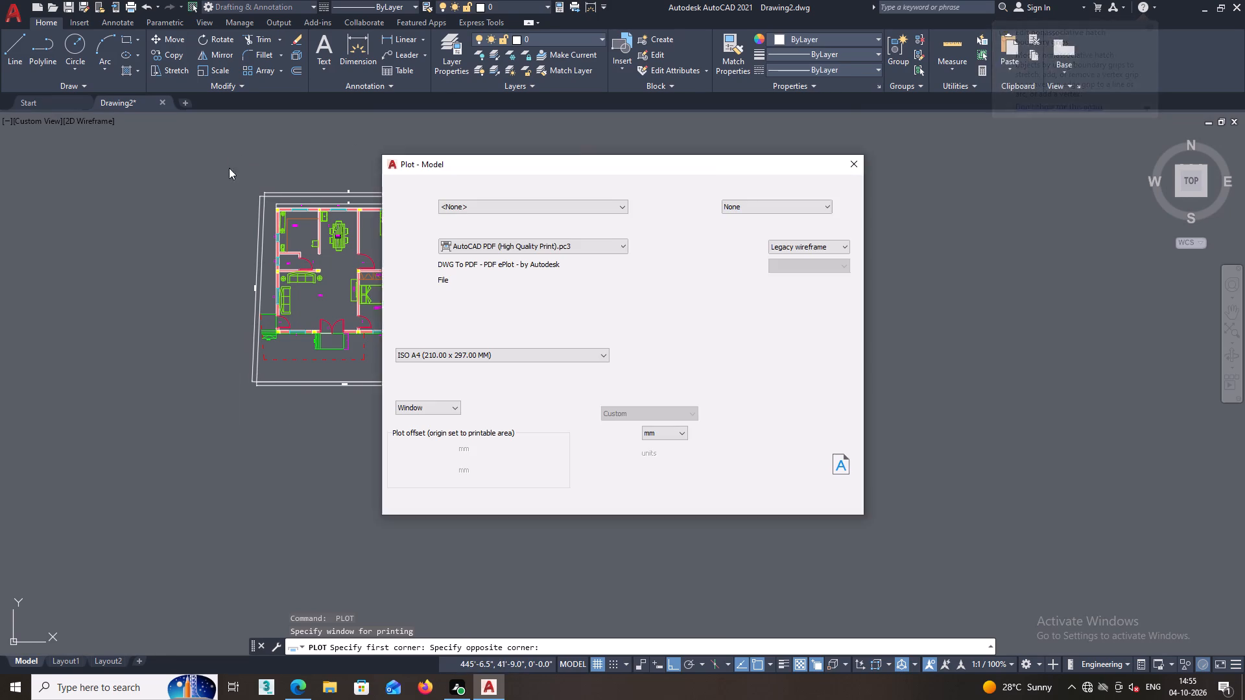
left_click(420, 496)
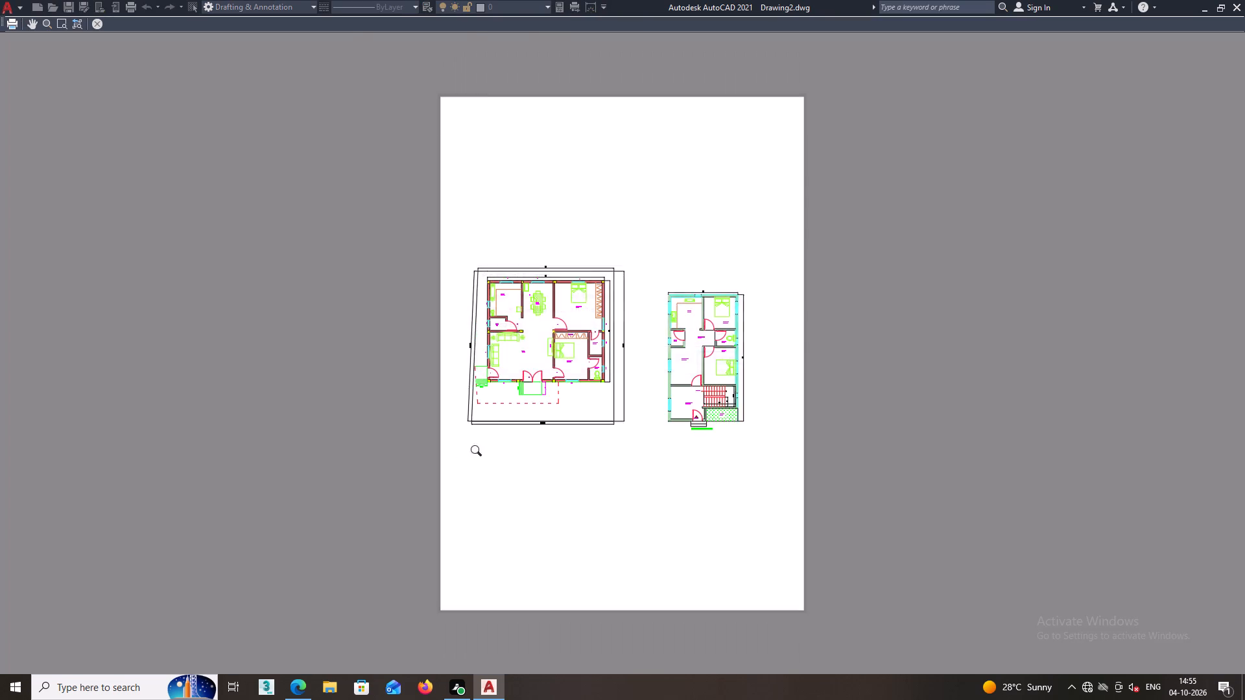
Examine the plot preview of both floor plans up close, checking line thickness and labels, and close the preview.
scroll(494, 441, "up", 2)
scroll(784, 240, "up", 2)
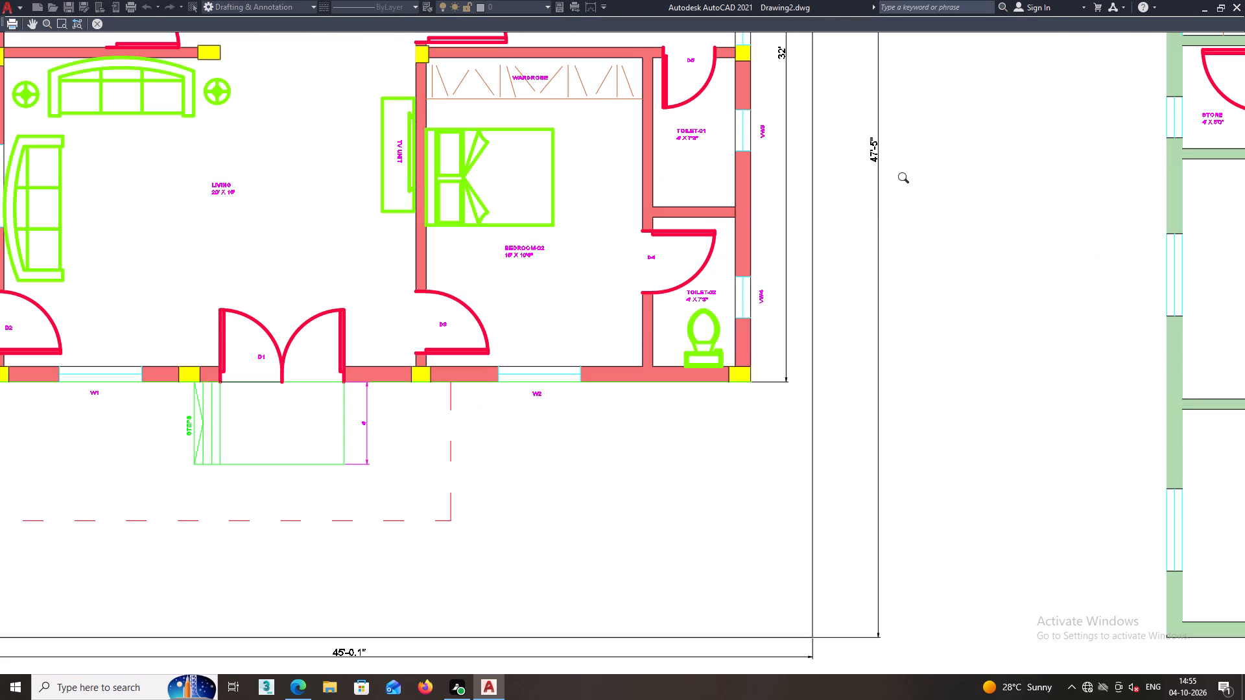
scroll(907, 176, "up", 2)
scroll(907, 173, "down", 4)
scroll(782, 240, "up", 2)
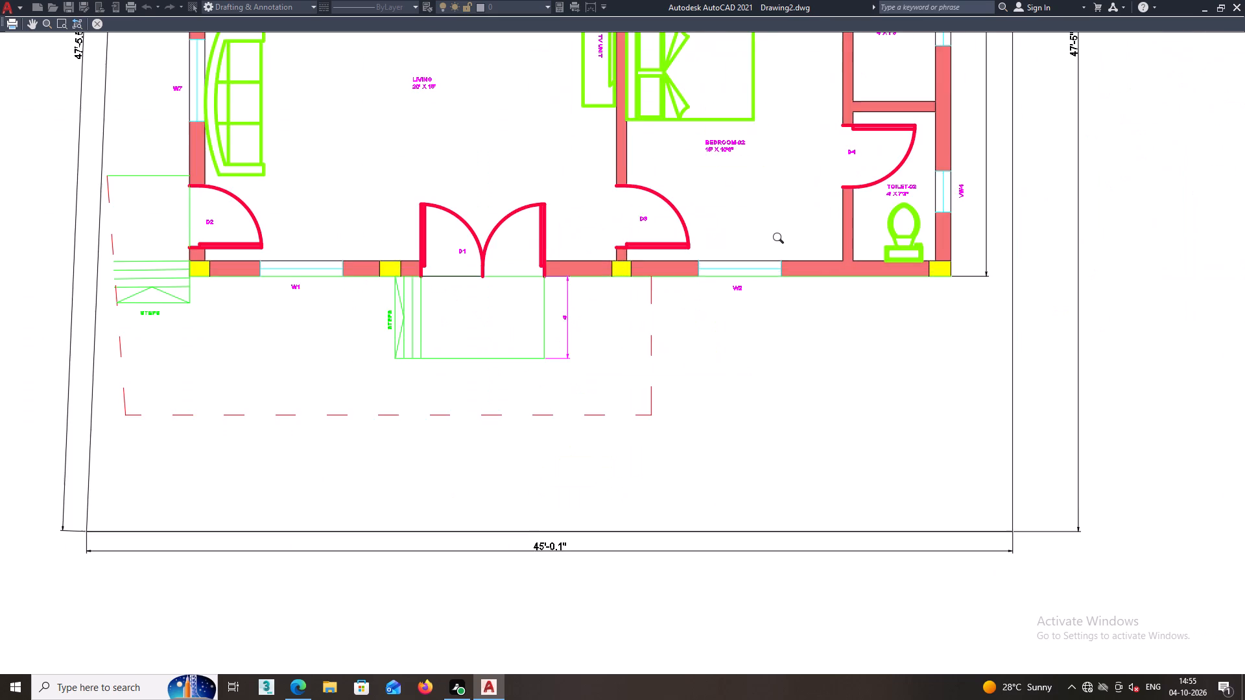
middle_click_drag(781, 240, 785, 312)
scroll(722, 223, "up", 3)
scroll(728, 218, "down", 8)
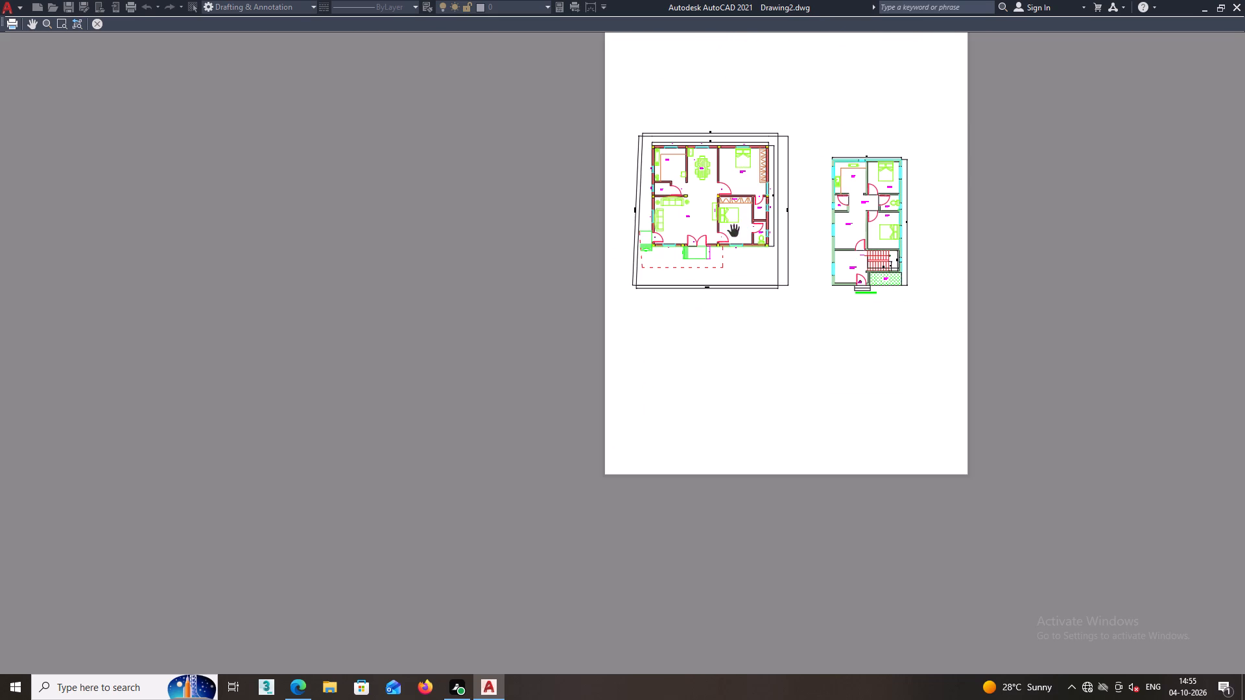
scroll(735, 246, "down", 2)
middle_click_drag(734, 261, 735, 288)
scroll(734, 281, "down", 2)
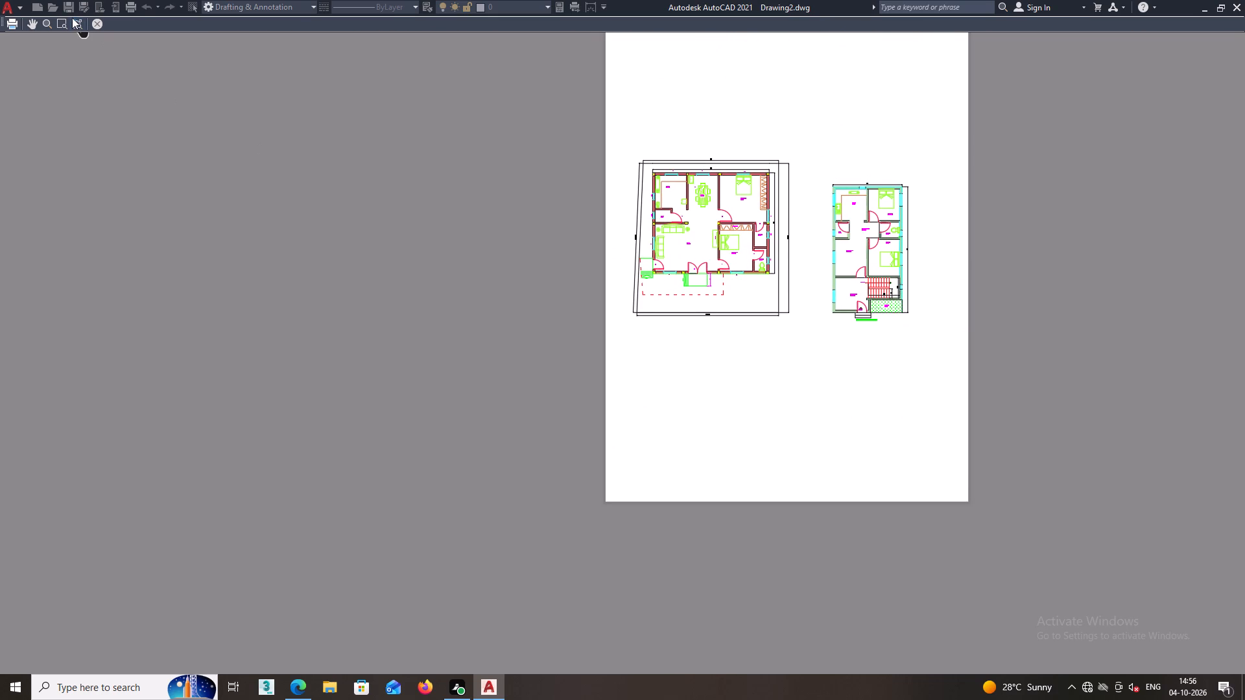
left_click(95, 20)
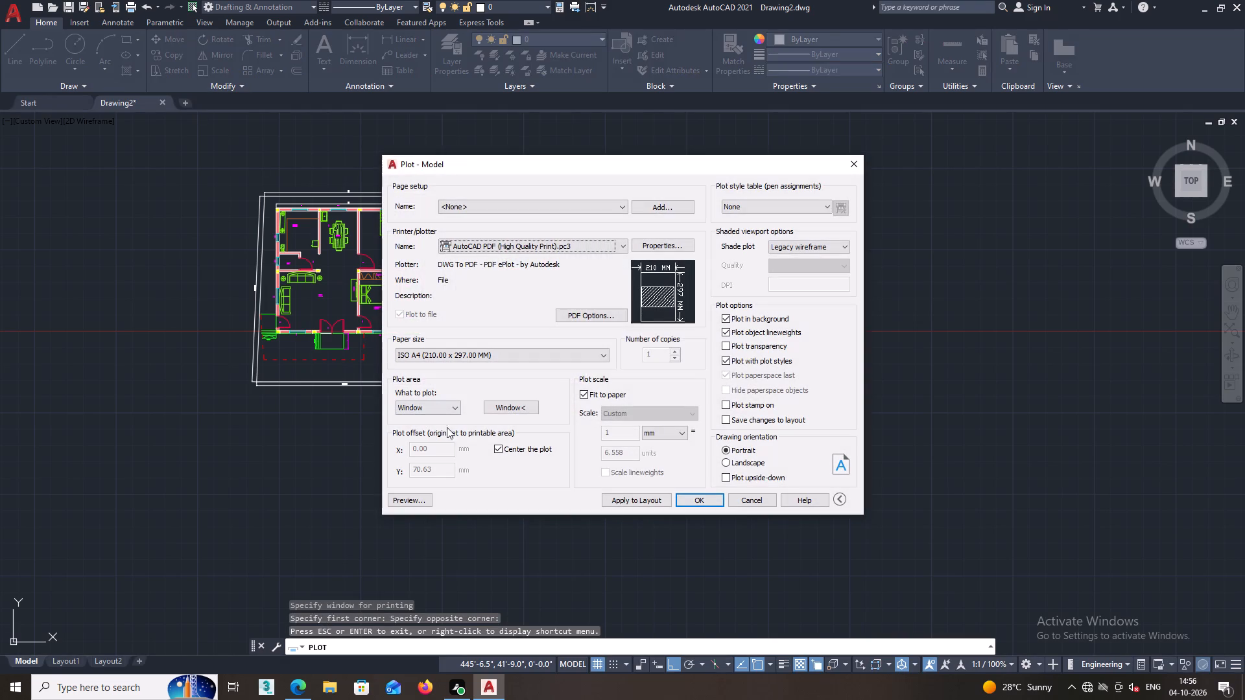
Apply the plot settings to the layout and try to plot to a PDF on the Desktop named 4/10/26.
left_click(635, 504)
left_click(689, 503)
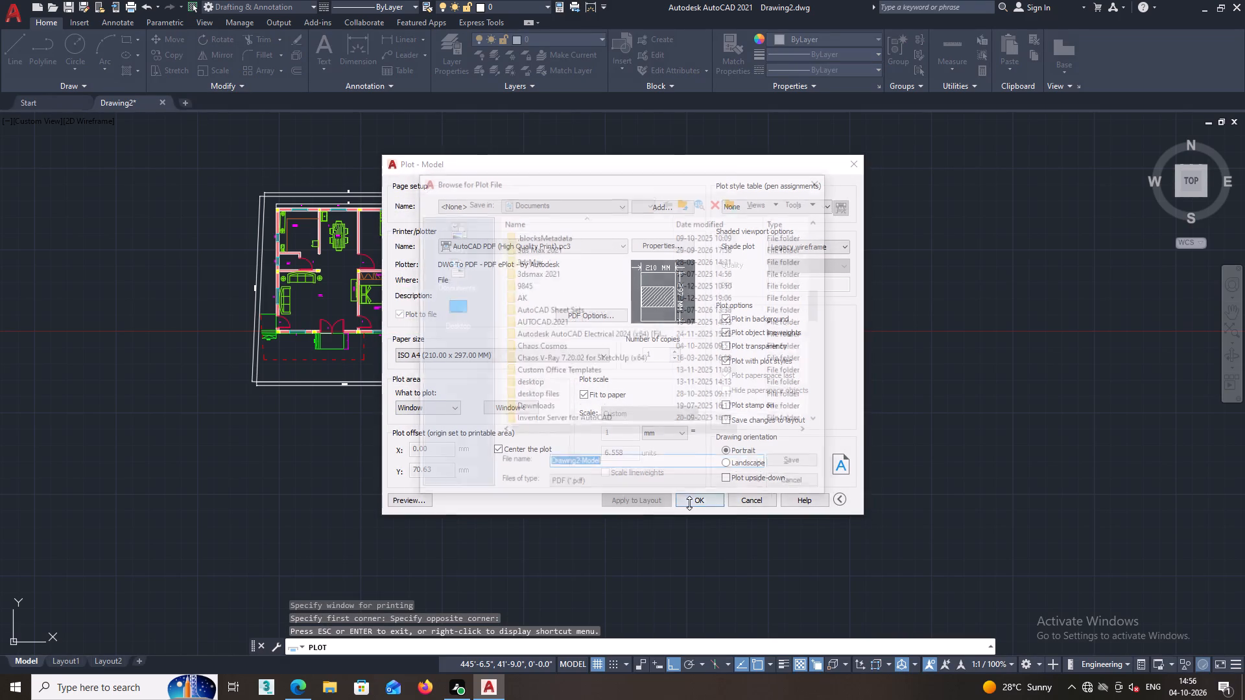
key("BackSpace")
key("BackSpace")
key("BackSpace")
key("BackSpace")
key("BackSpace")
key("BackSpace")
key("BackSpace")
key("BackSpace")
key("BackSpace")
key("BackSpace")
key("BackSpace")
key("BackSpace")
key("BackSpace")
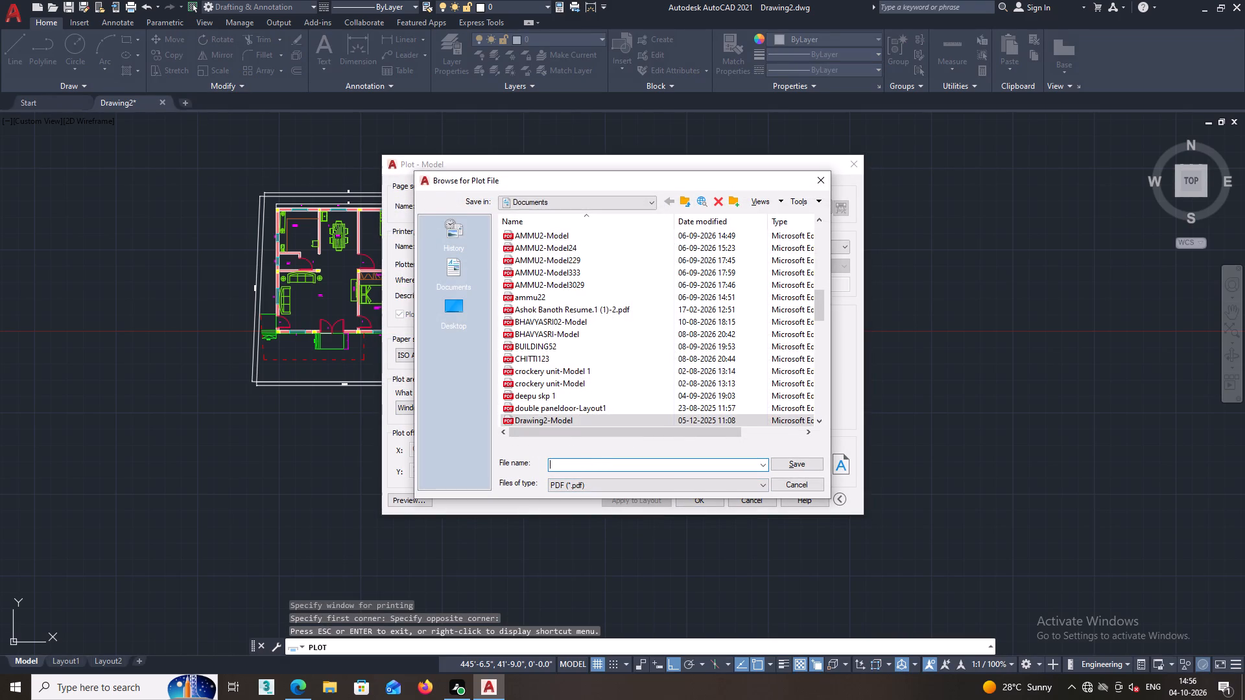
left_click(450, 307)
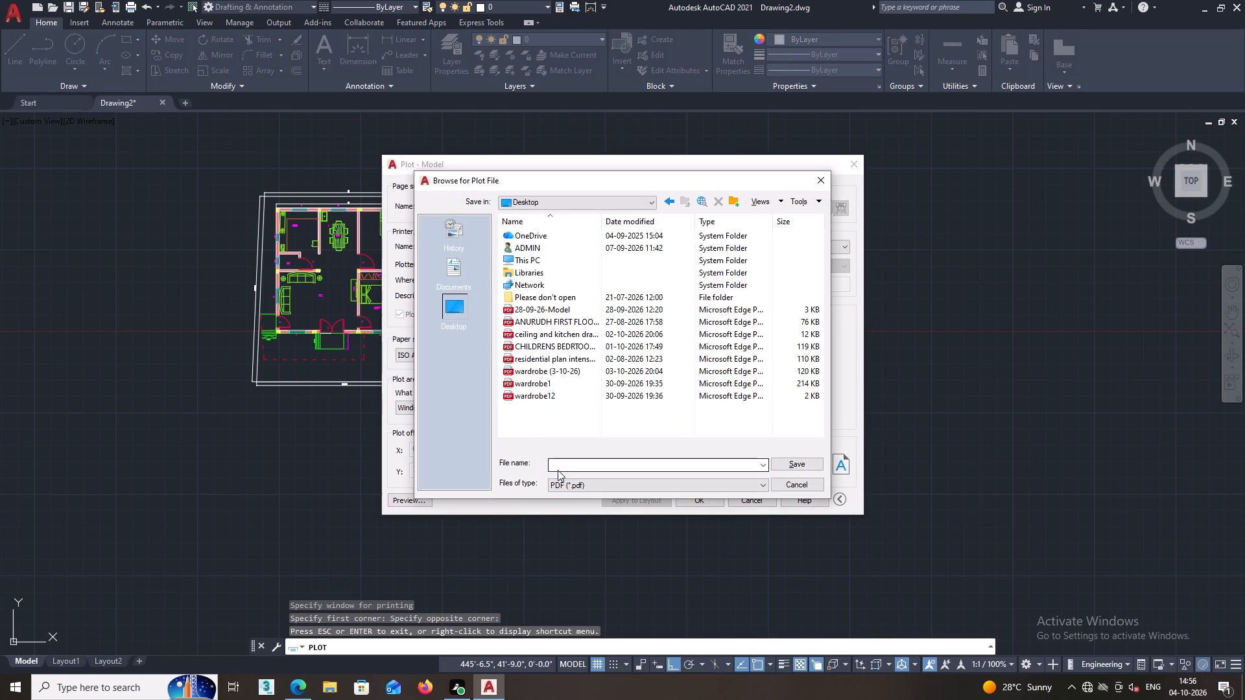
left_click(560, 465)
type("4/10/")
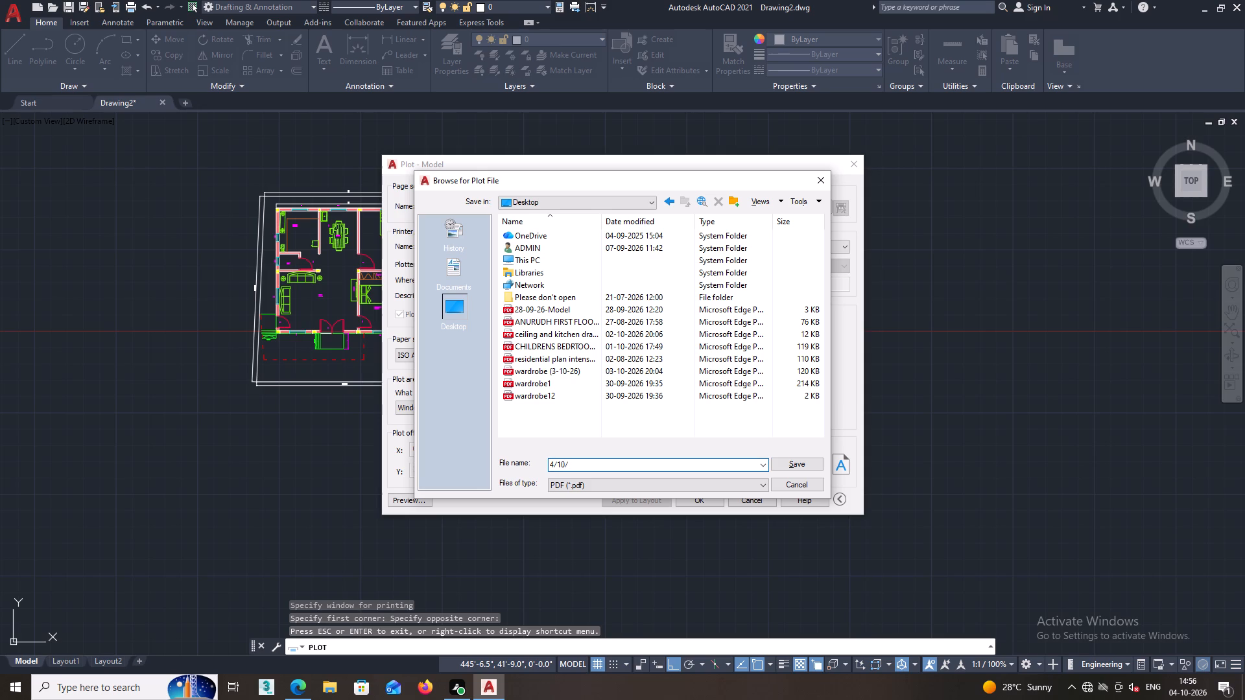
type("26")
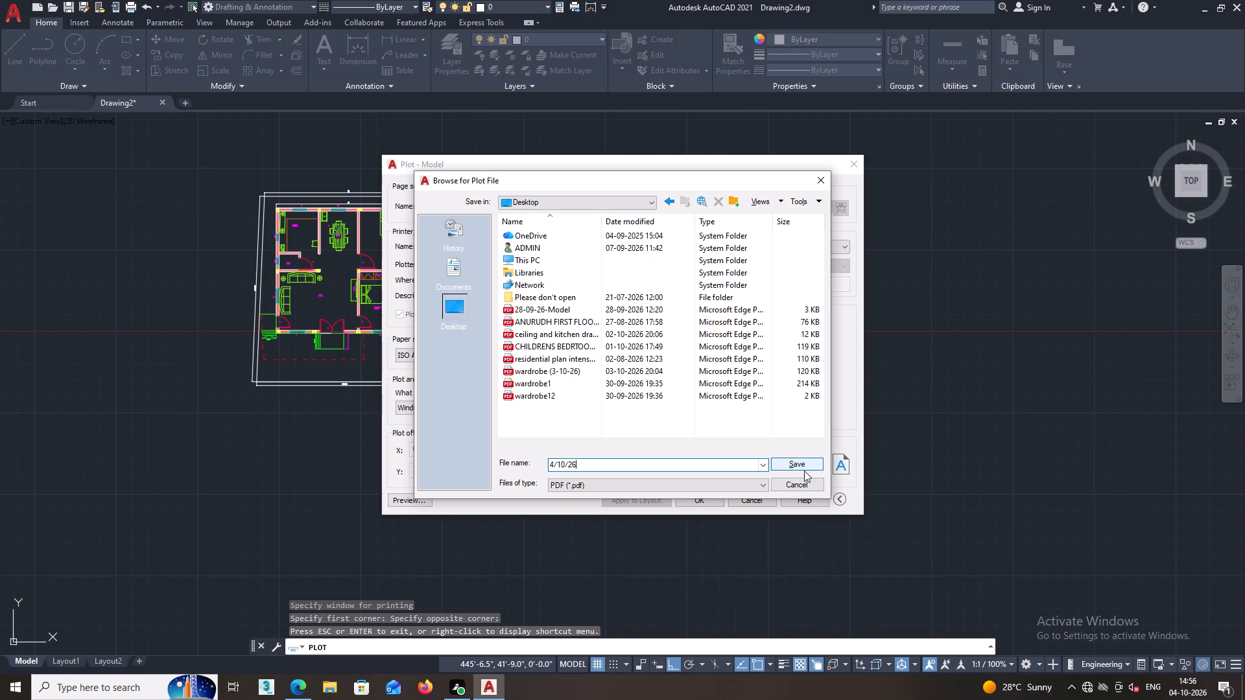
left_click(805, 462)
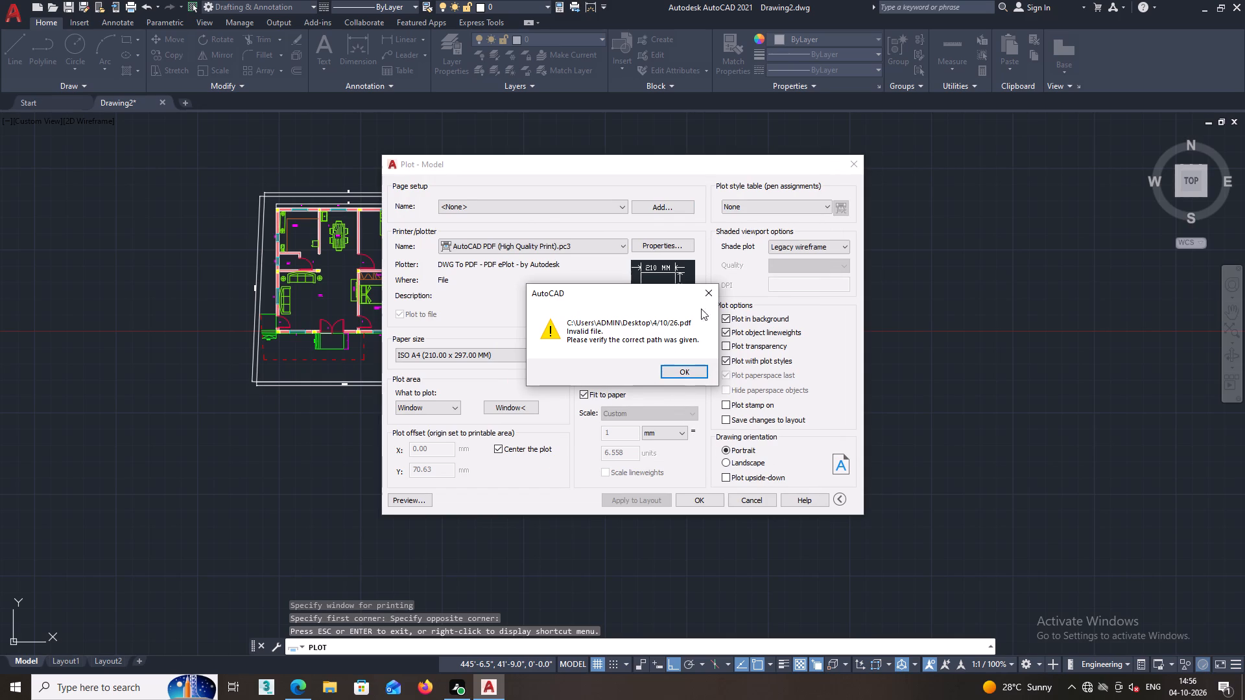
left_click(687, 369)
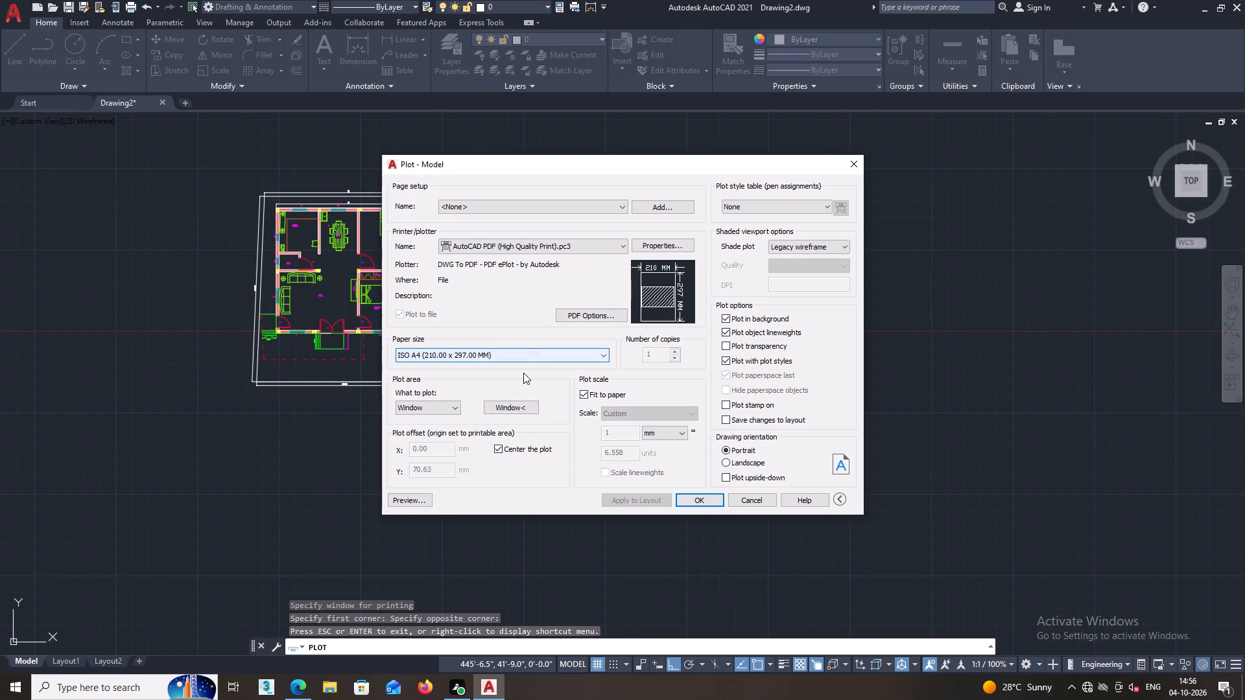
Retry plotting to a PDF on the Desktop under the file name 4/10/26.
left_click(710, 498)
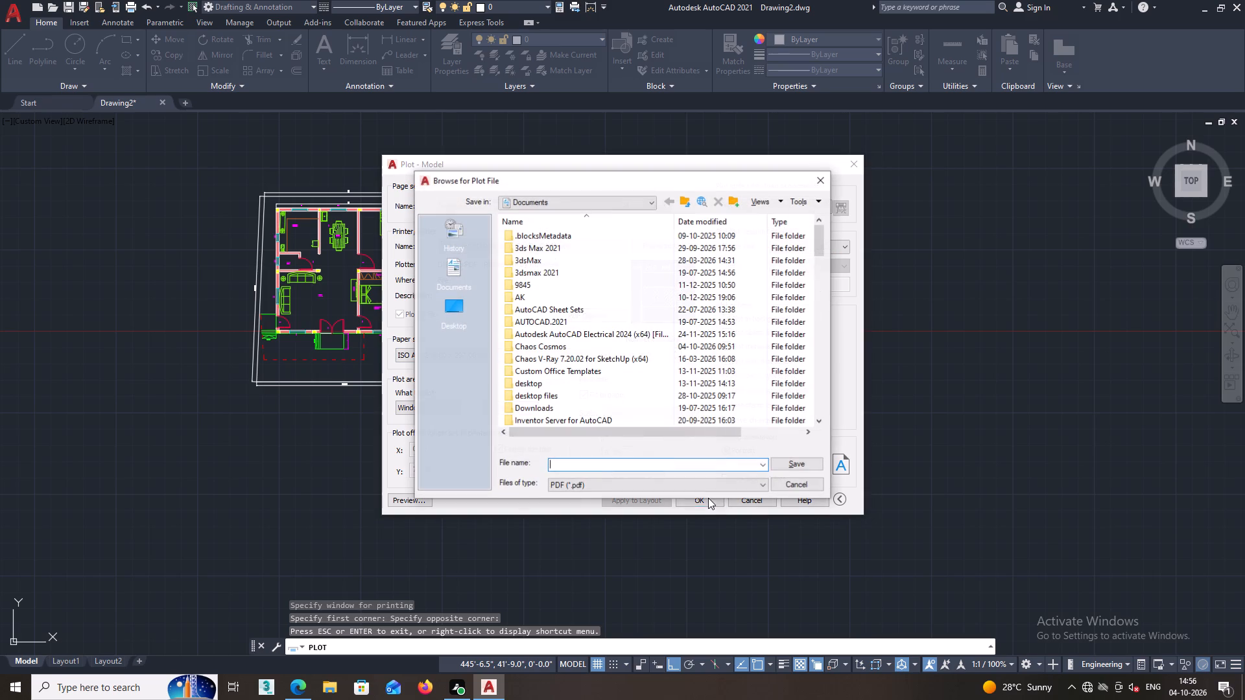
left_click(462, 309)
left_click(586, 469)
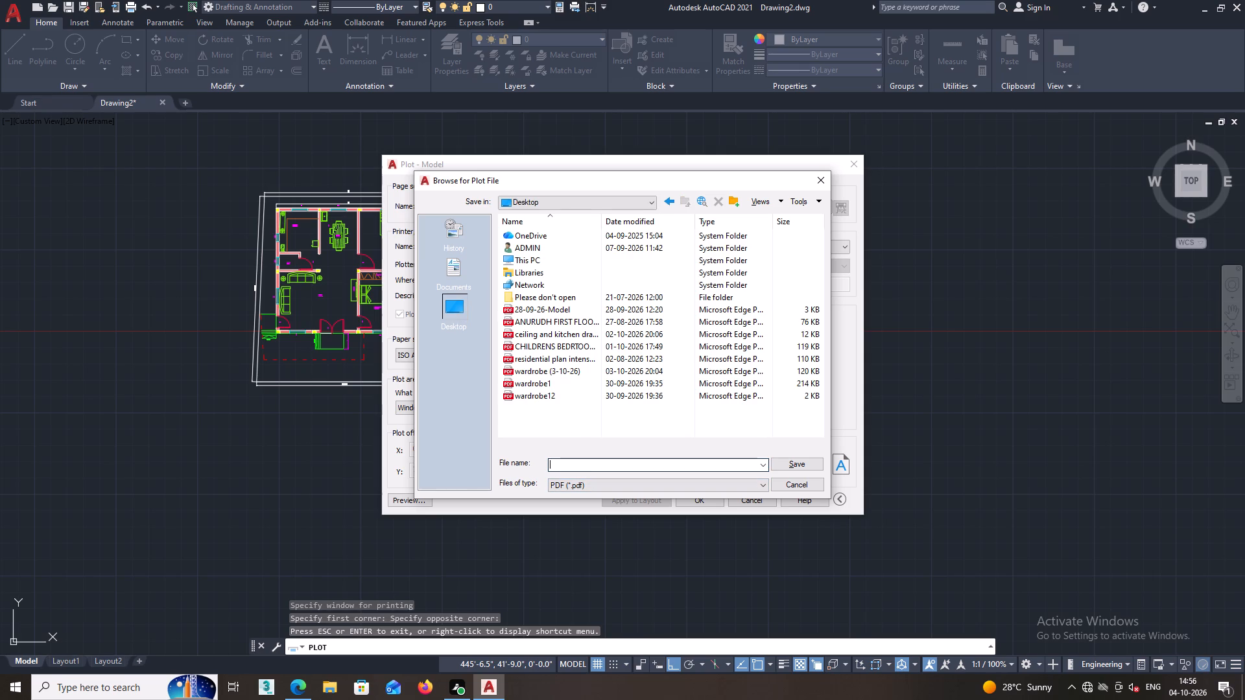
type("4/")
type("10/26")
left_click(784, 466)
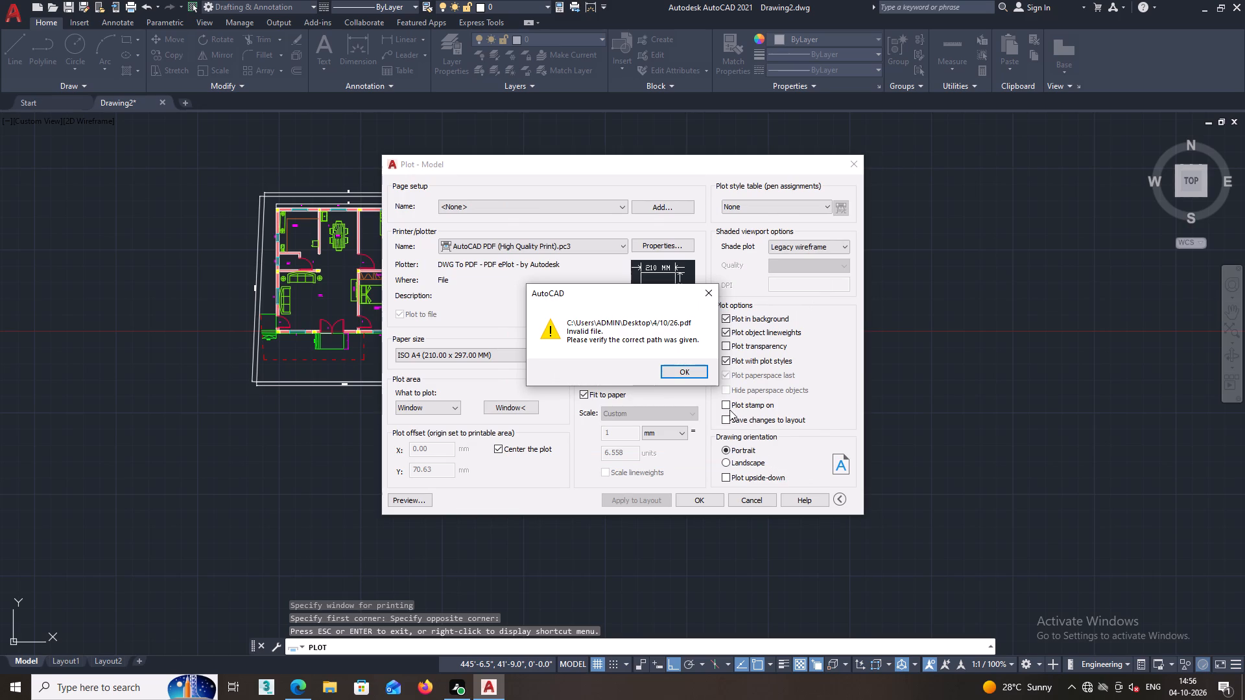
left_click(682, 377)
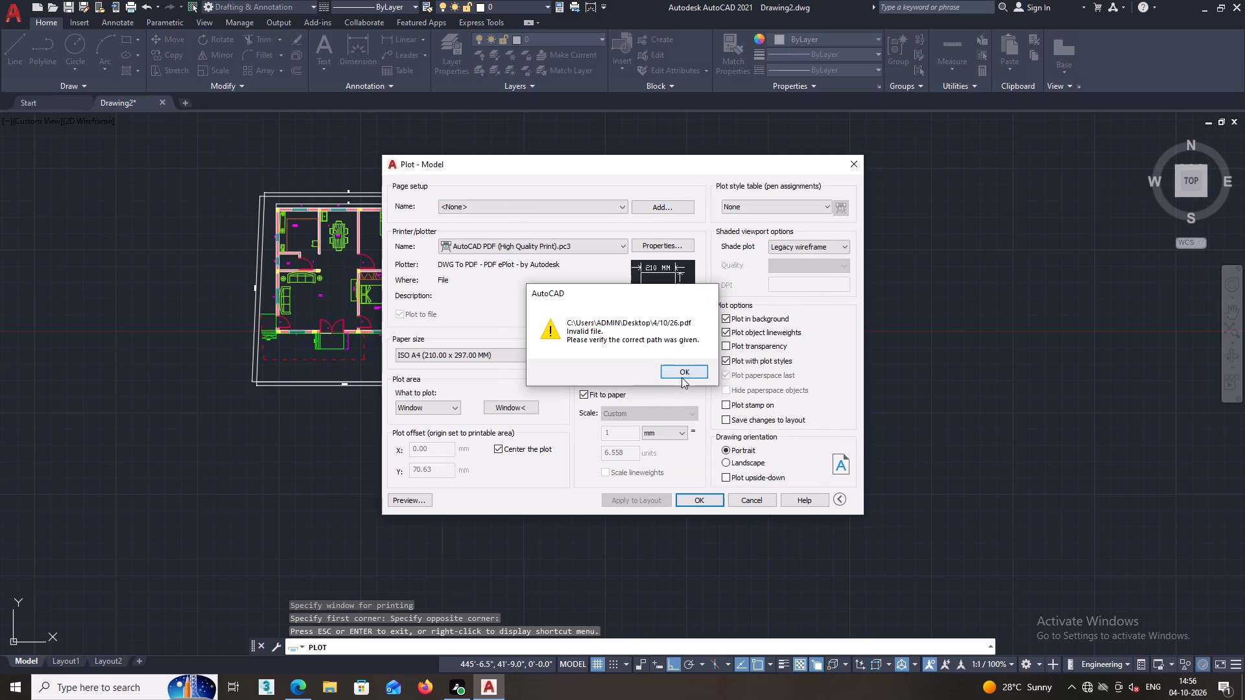
Reload the previous plot settings, redefine the plot window around both floor plans, check the preview, and apply the settings to the layout.
left_click(617, 209)
left_click(600, 230)
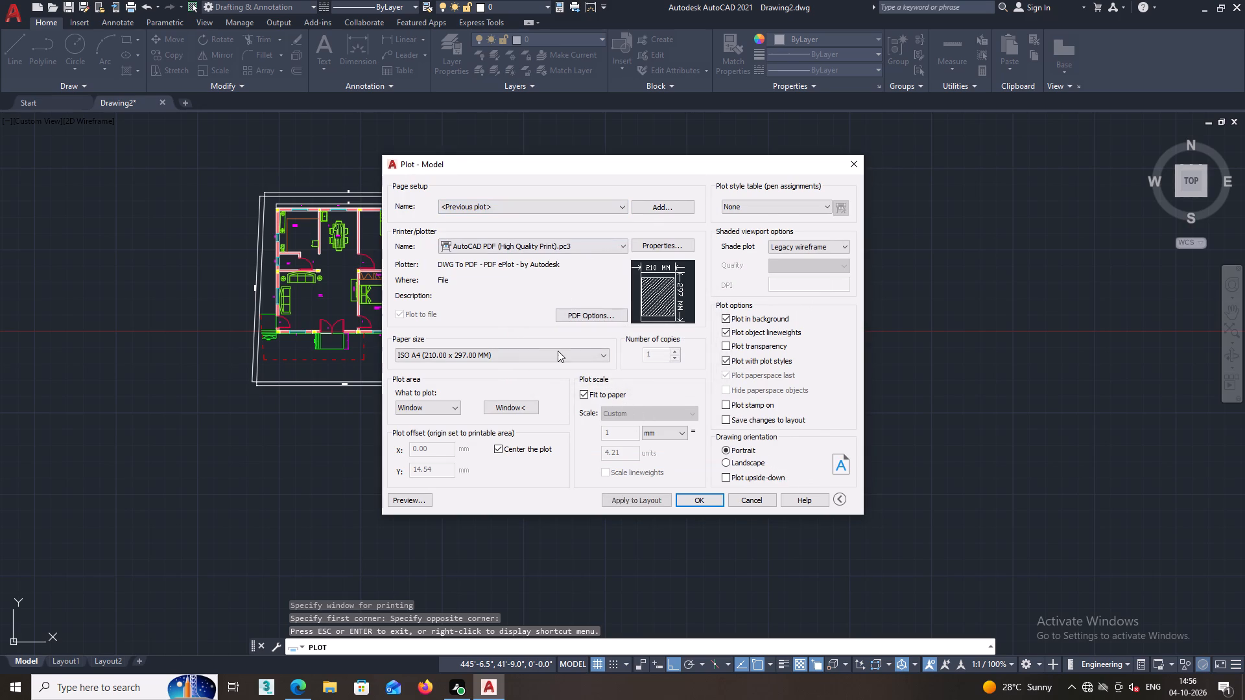
left_click(517, 411)
left_click(665, 453)
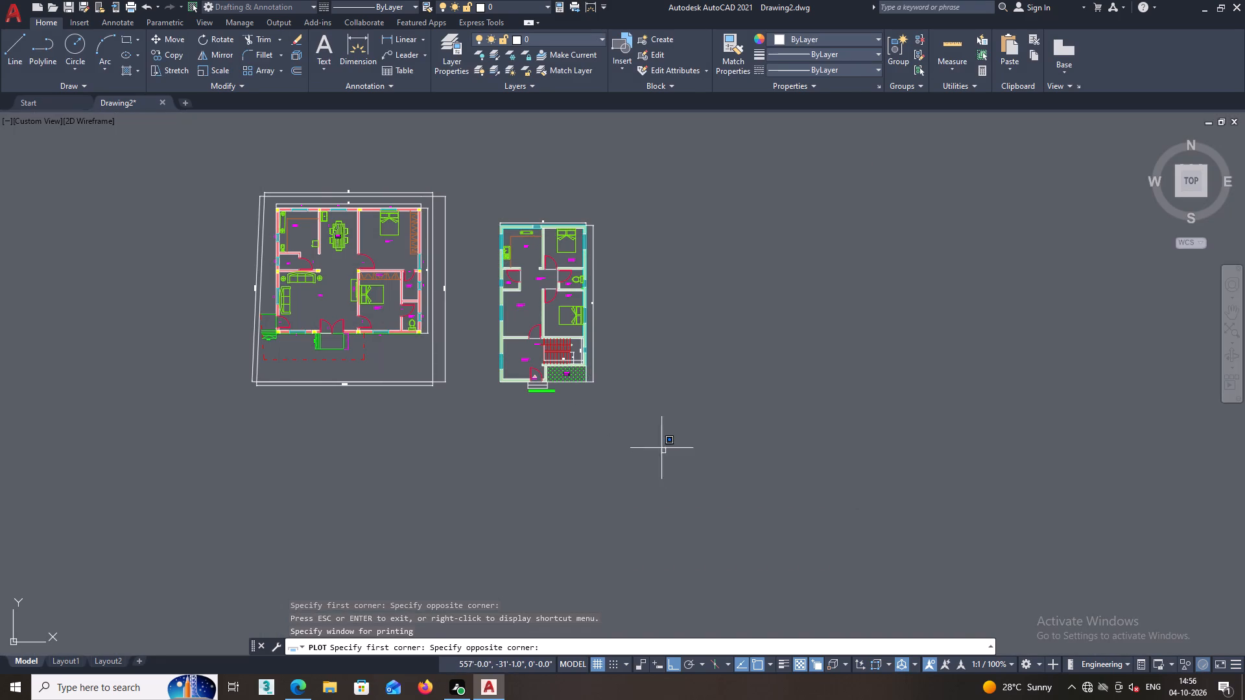
left_click(208, 174)
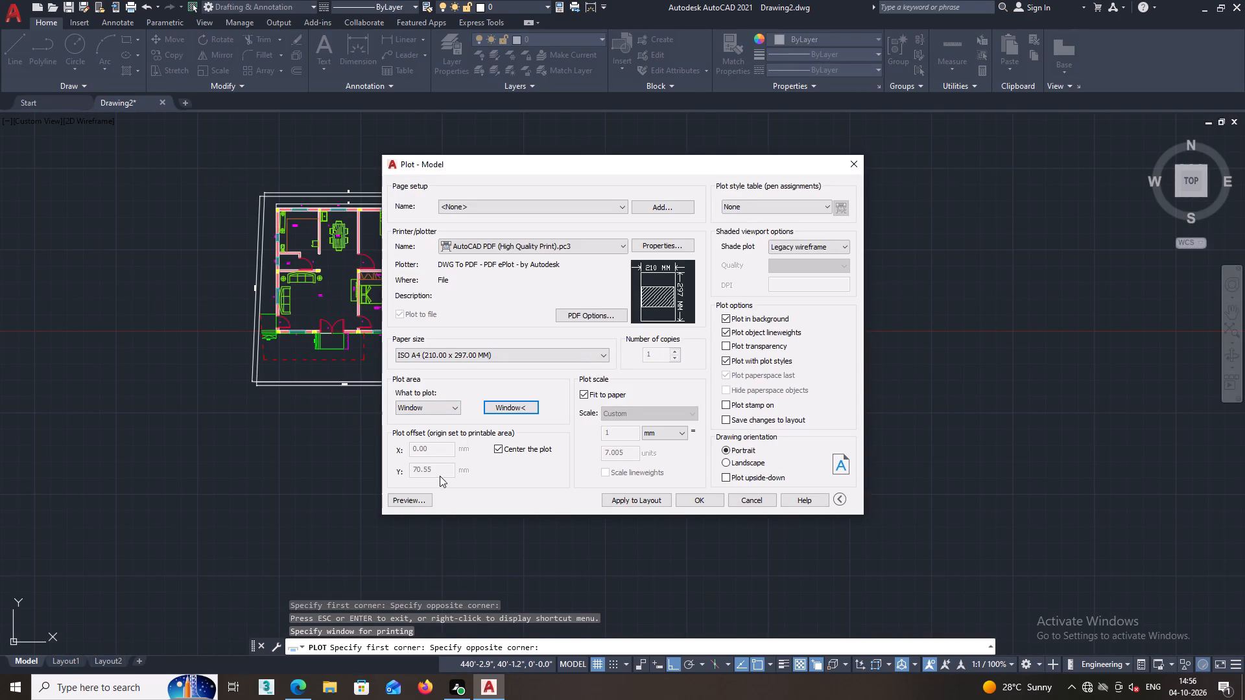
left_click(410, 505)
scroll(566, 421, "up", 2)
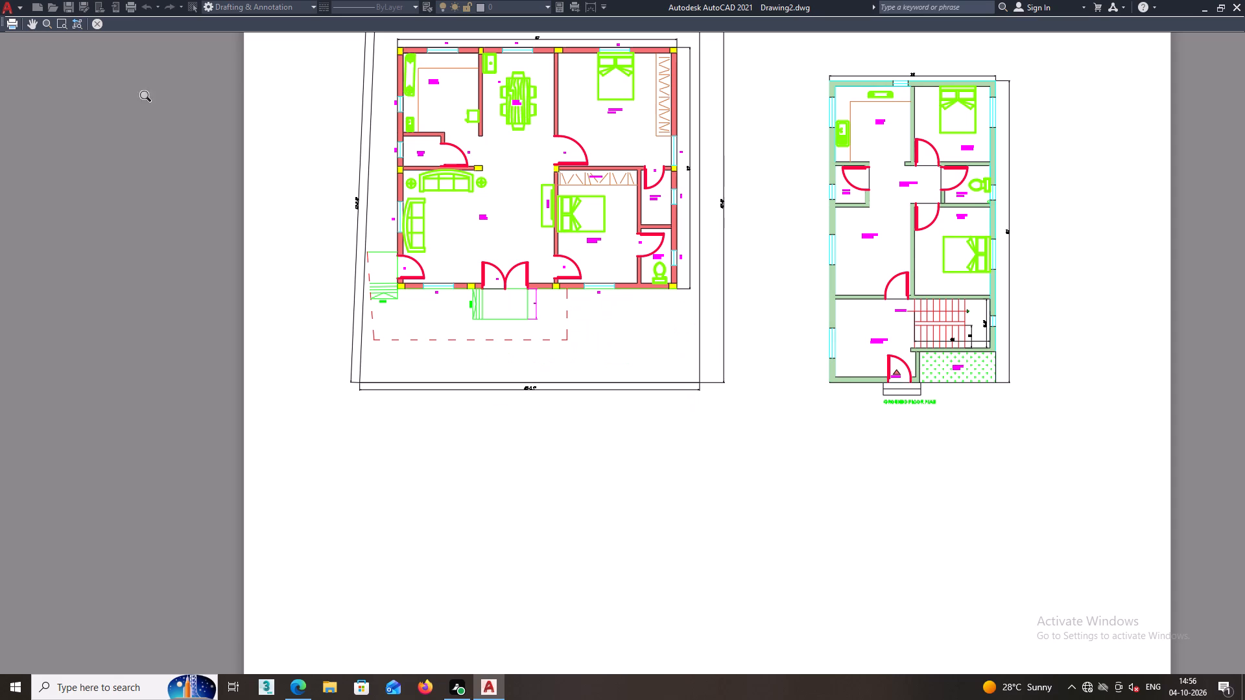
left_click(95, 16)
left_click(95, 26)
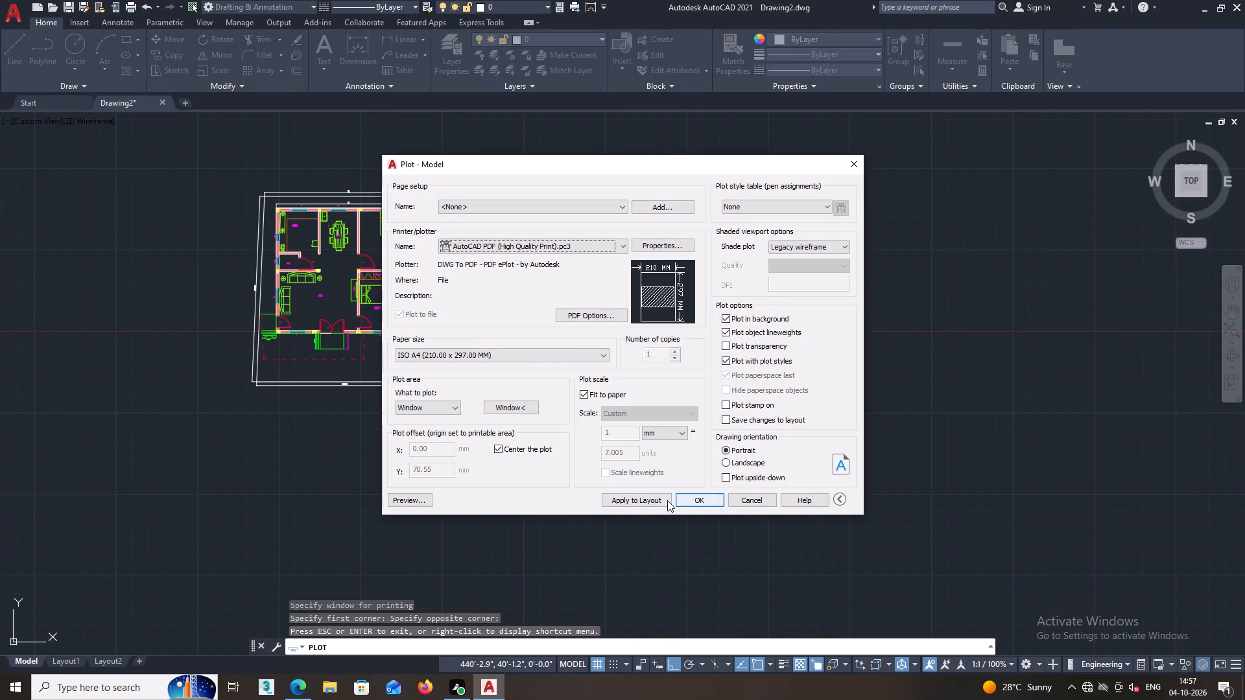
left_click(652, 498)
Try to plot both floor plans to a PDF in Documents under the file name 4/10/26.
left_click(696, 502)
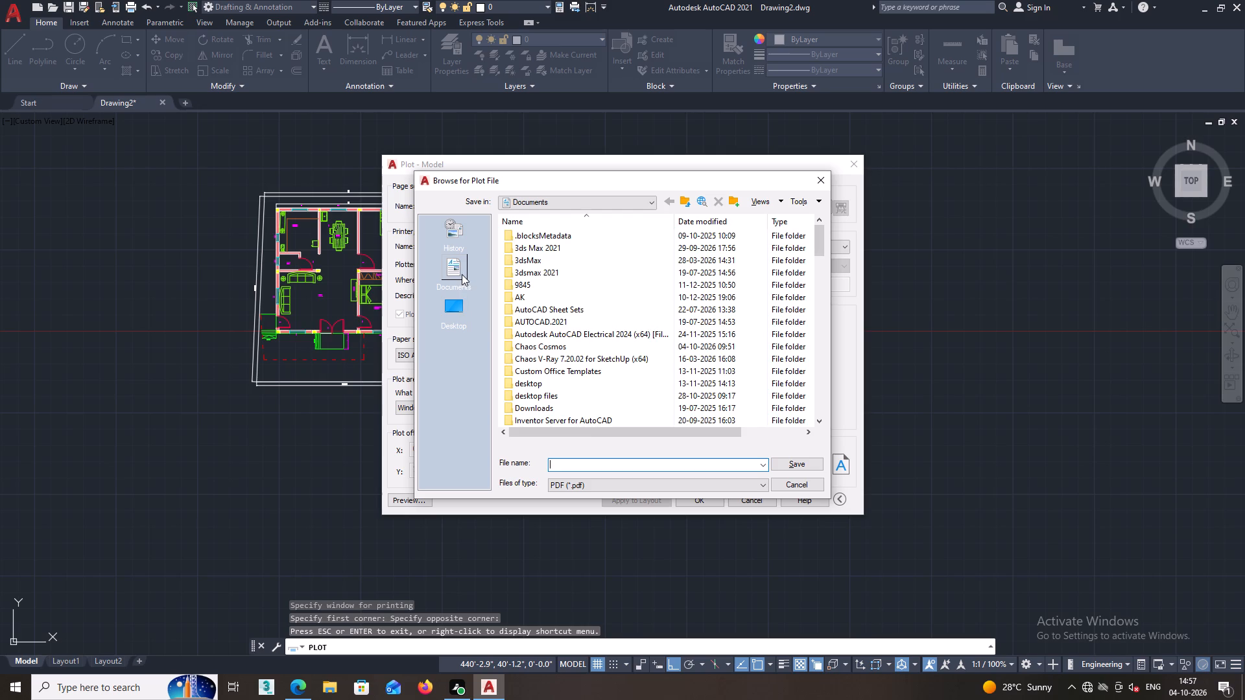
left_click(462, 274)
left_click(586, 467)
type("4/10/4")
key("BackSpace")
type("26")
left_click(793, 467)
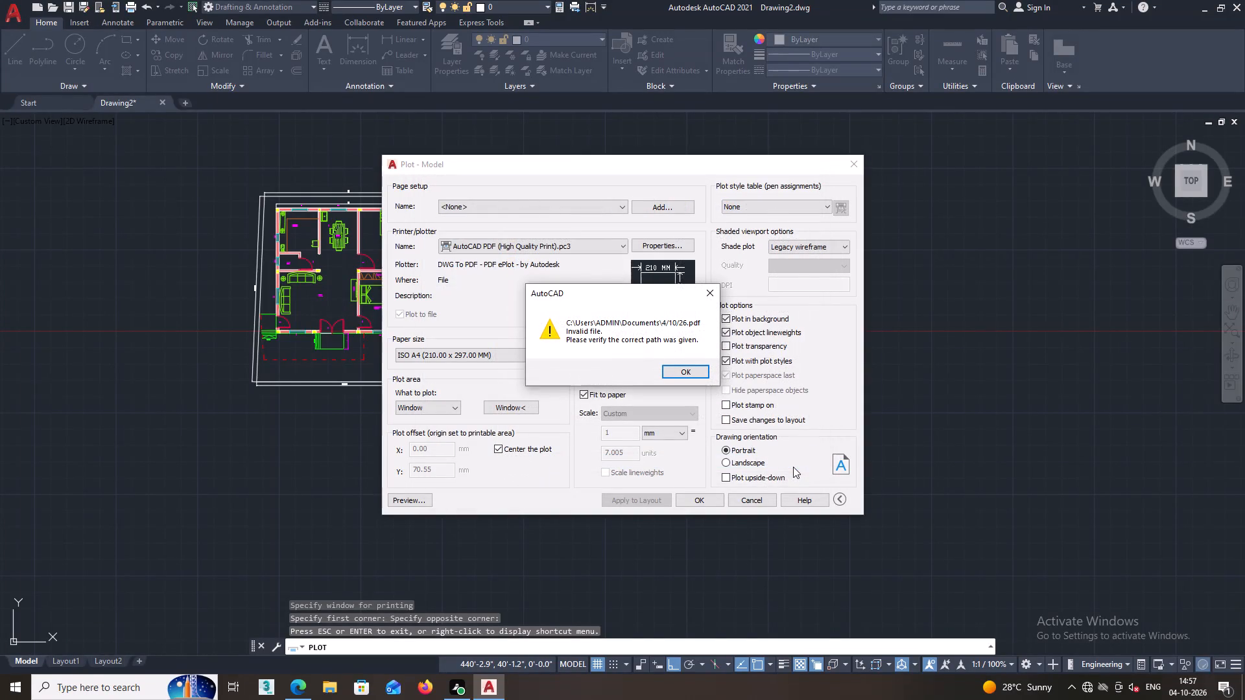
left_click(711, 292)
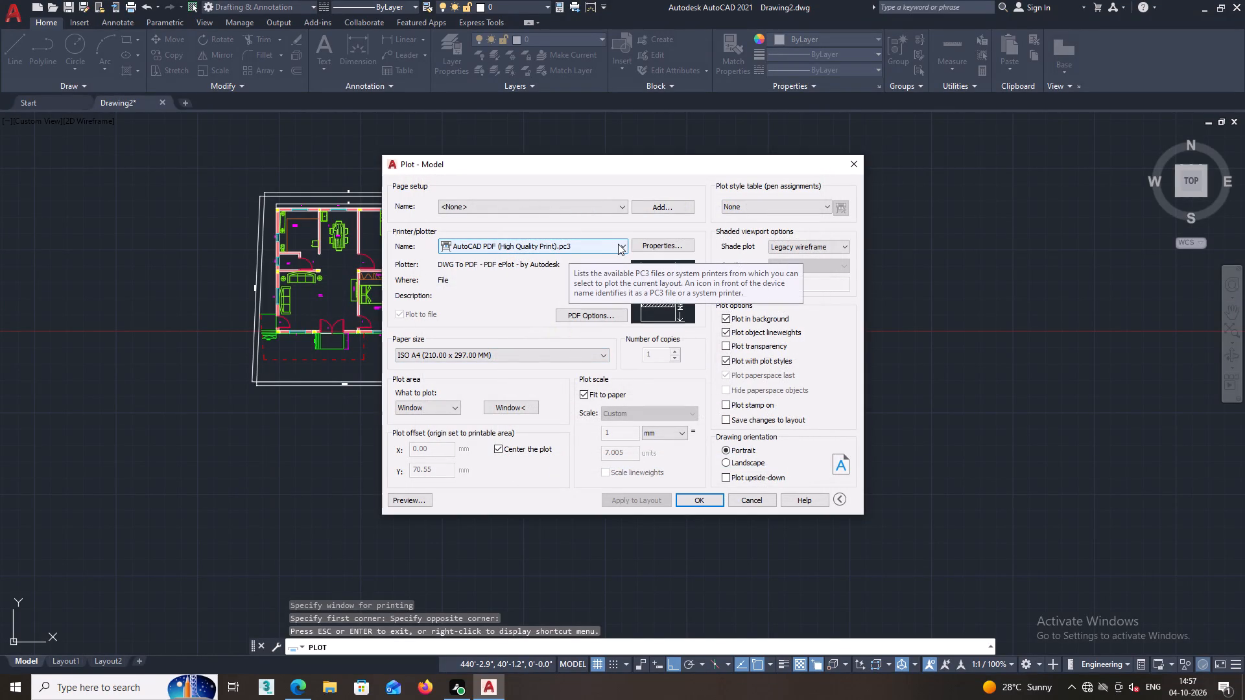
Reload the previous plot settings, redefine the plot window around both floor plans, check the preview, and apply the settings to the layout.
left_click(623, 205)
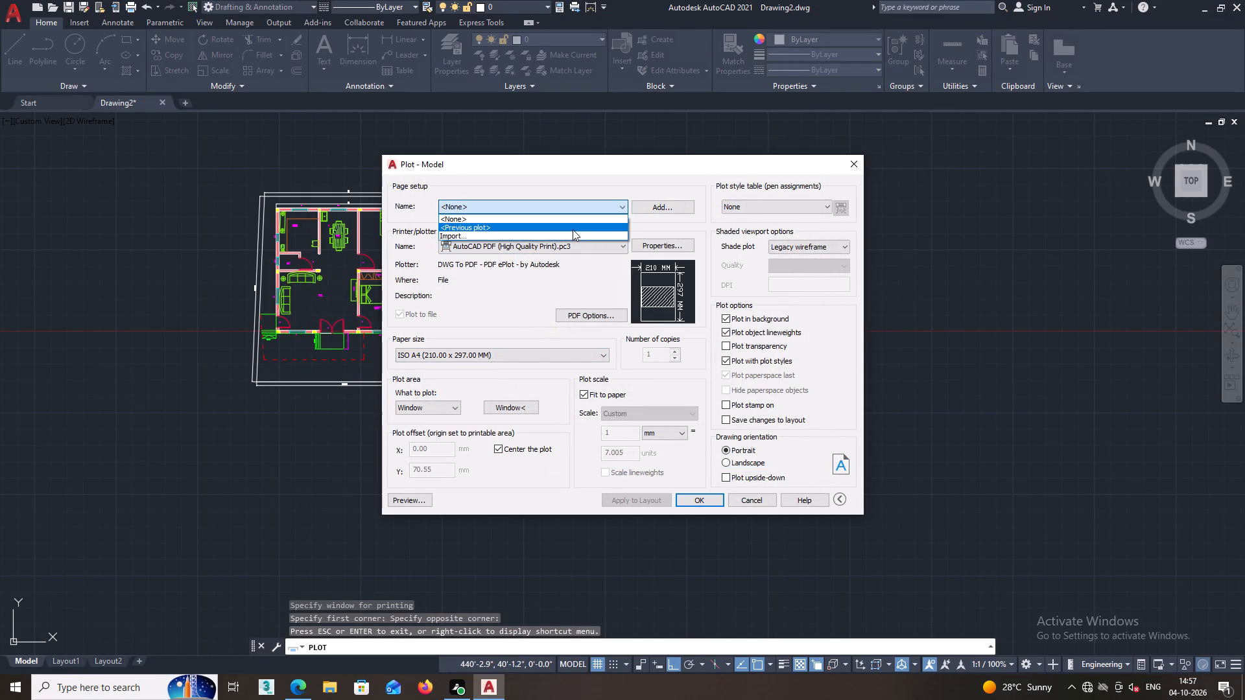
left_click(573, 229)
left_click(516, 406)
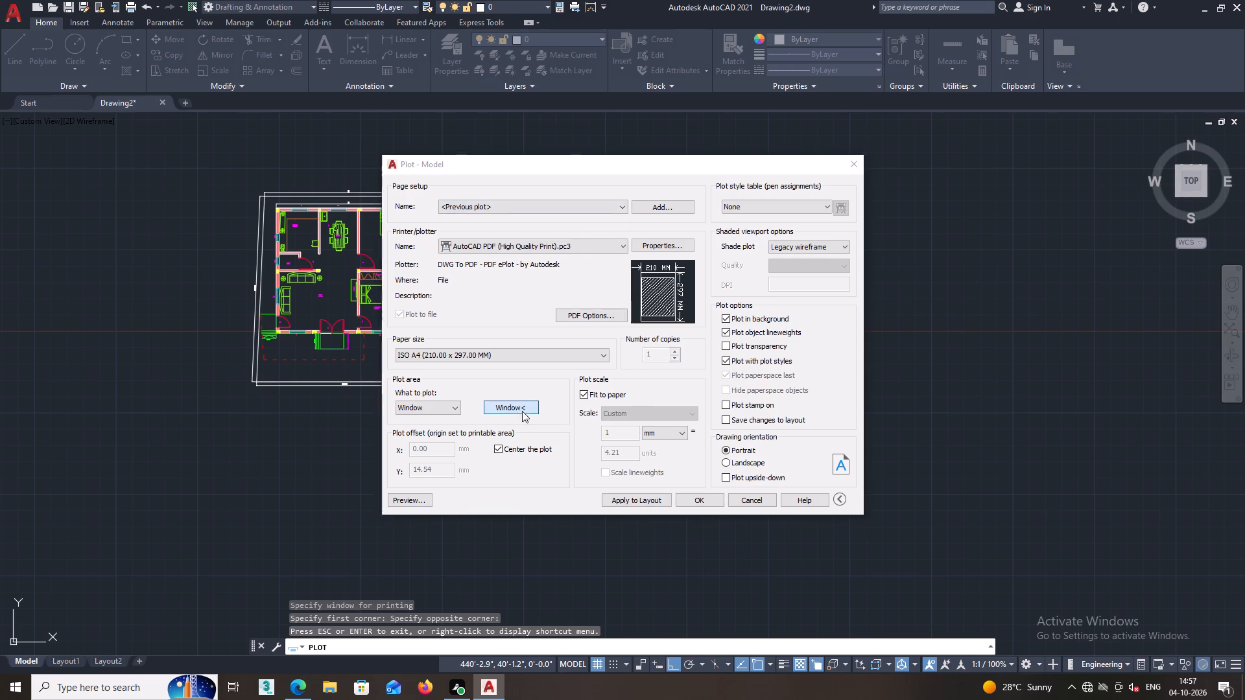
left_click(646, 465)
left_click(200, 172)
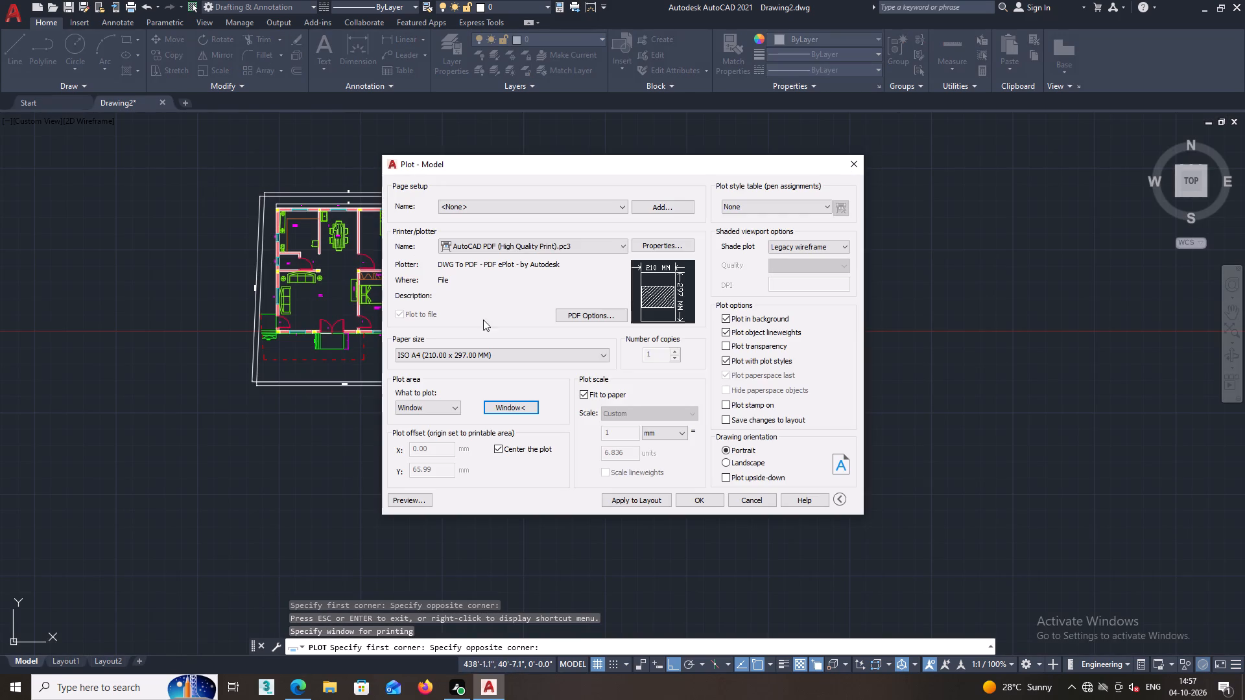
left_click(416, 501)
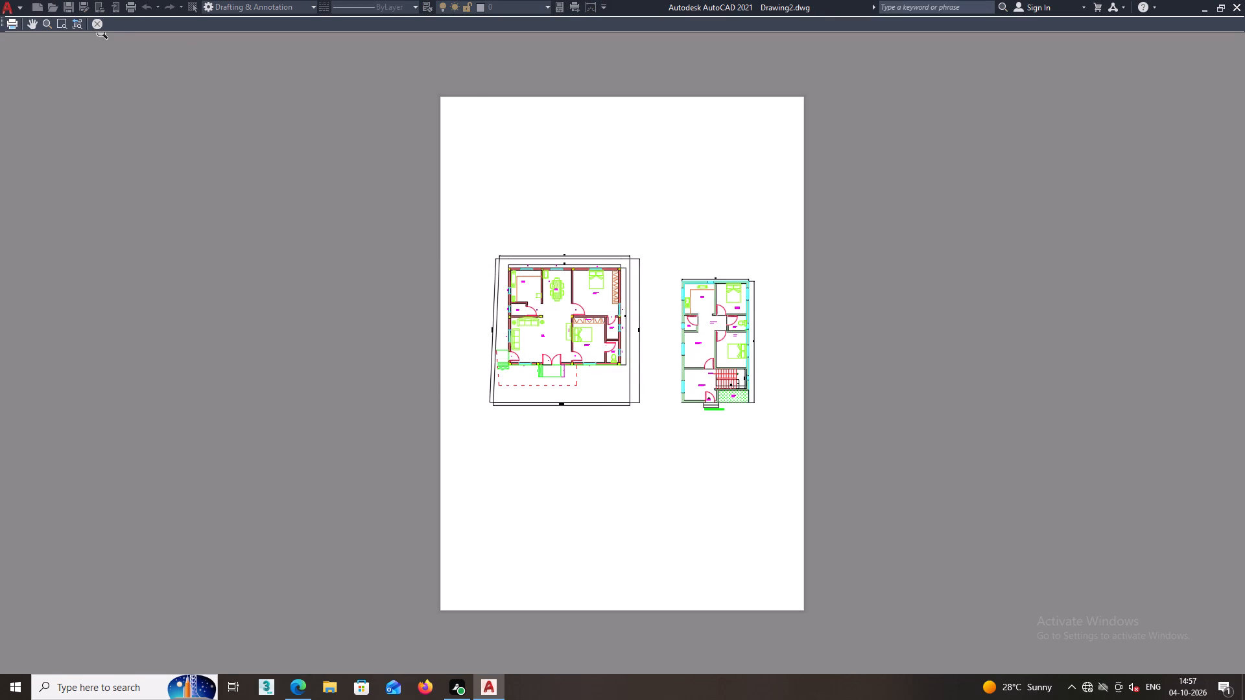
left_click(99, 25)
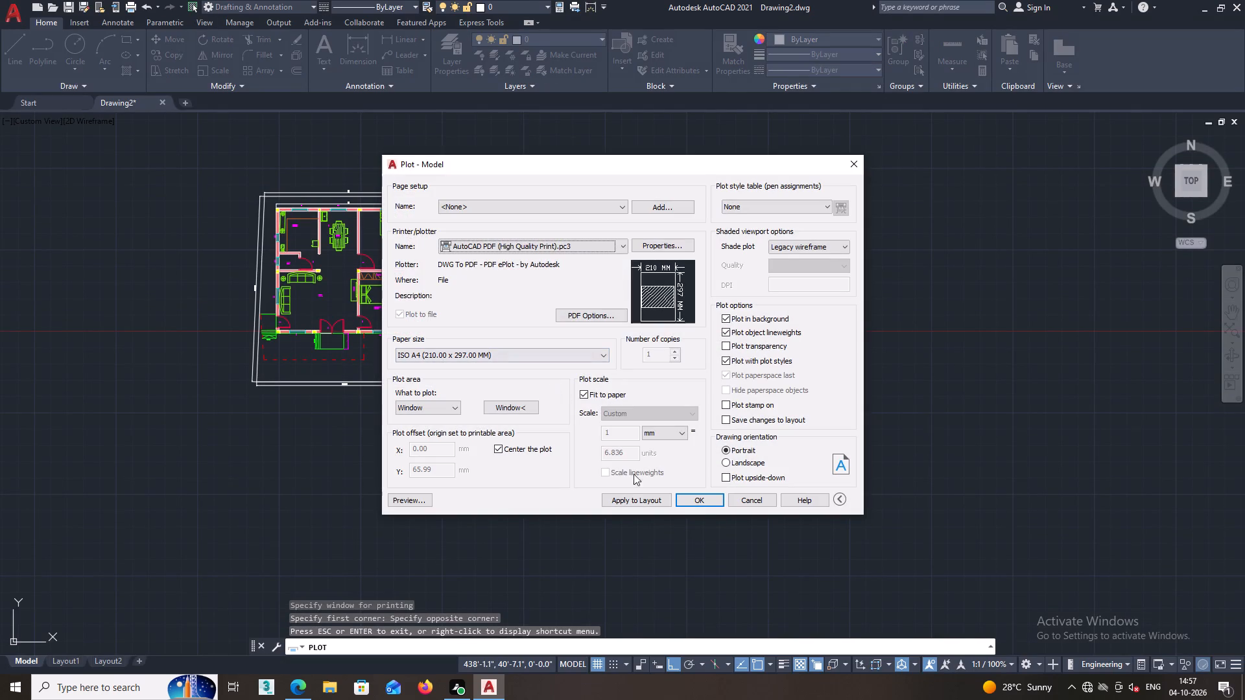
left_click(652, 498)
Plot both floor plans to a PDF on the Desktop under the file name KESHAVA (4-10-26).
left_click(687, 498)
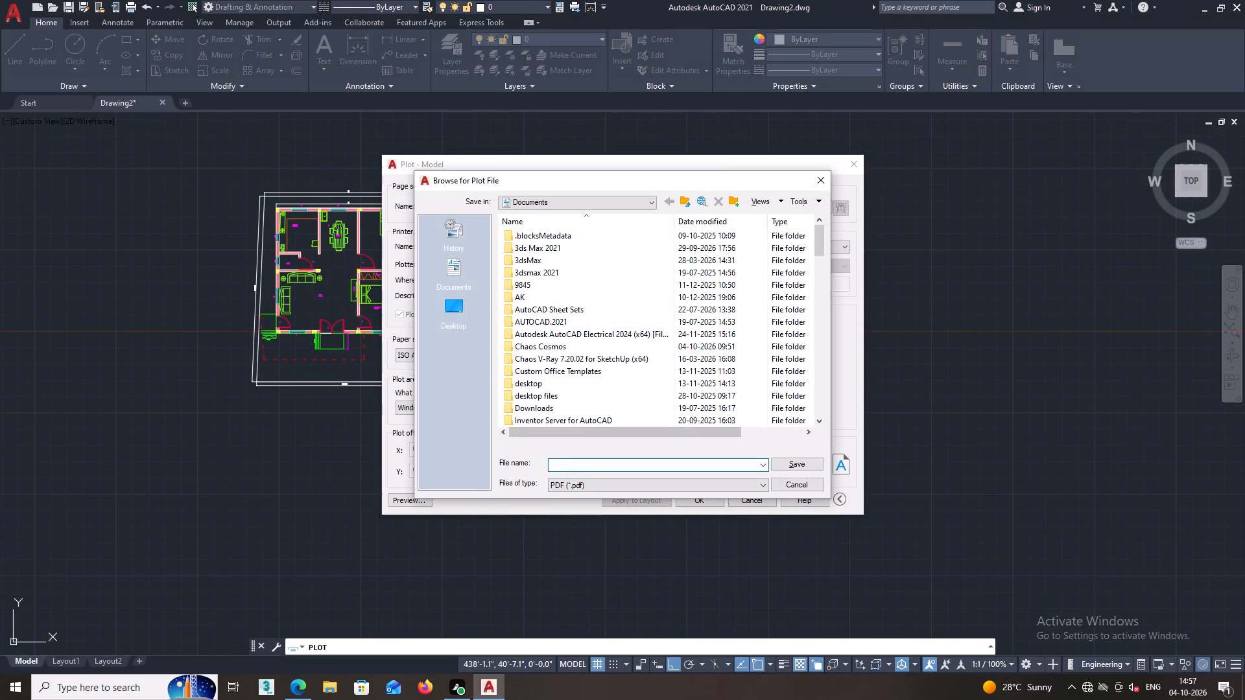
left_click(568, 465)
left_click(573, 463)
left_click(572, 467)
left_click(445, 308)
left_click(566, 469)
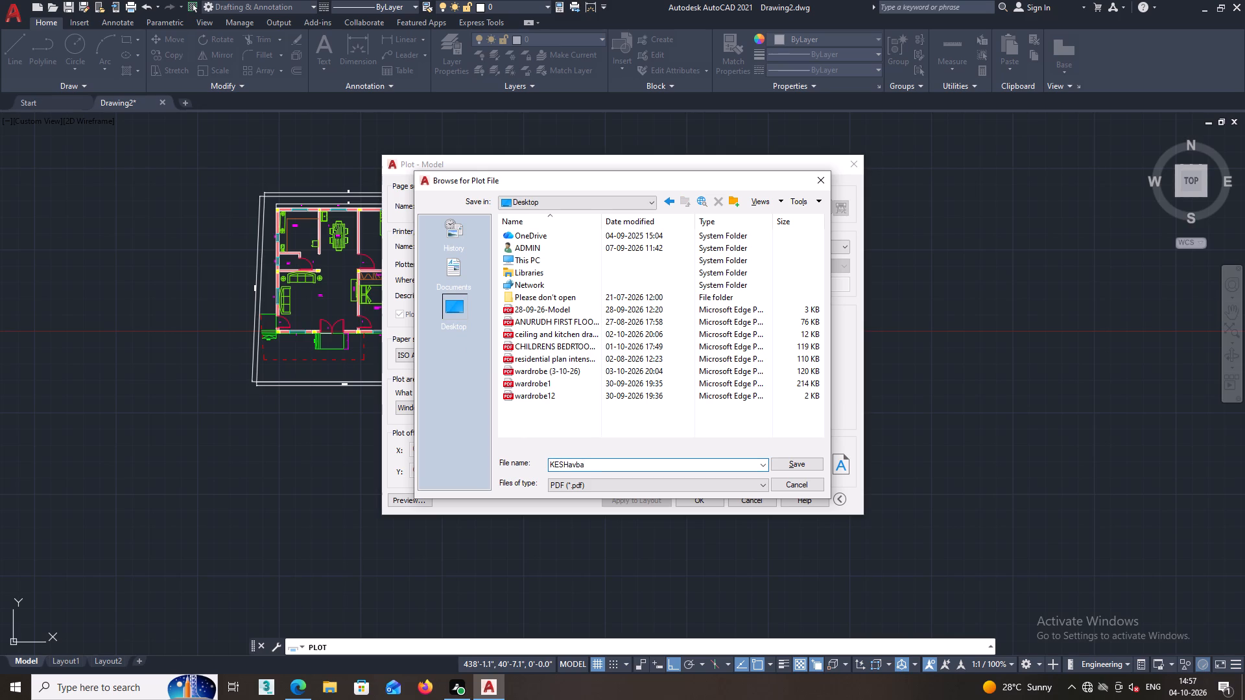
key("BackSpace")
key("BackSpace")
key("BackSpace")
key("BackSpace")
type("ava")
key("BackSpace")
key("BackSpace")
key("BackSpace")
key("BackSpace")
type("HAVA")
key("minus")
key("BackSpace")
key("ctrl+9")
key("space")
key("shift+parenright")
key("BackSpace")
key("shift+parenleft")
type("4/")
key("BackSpace")
type("-10")
type("-26")
key("shift+parenright")
left_click(800, 466)
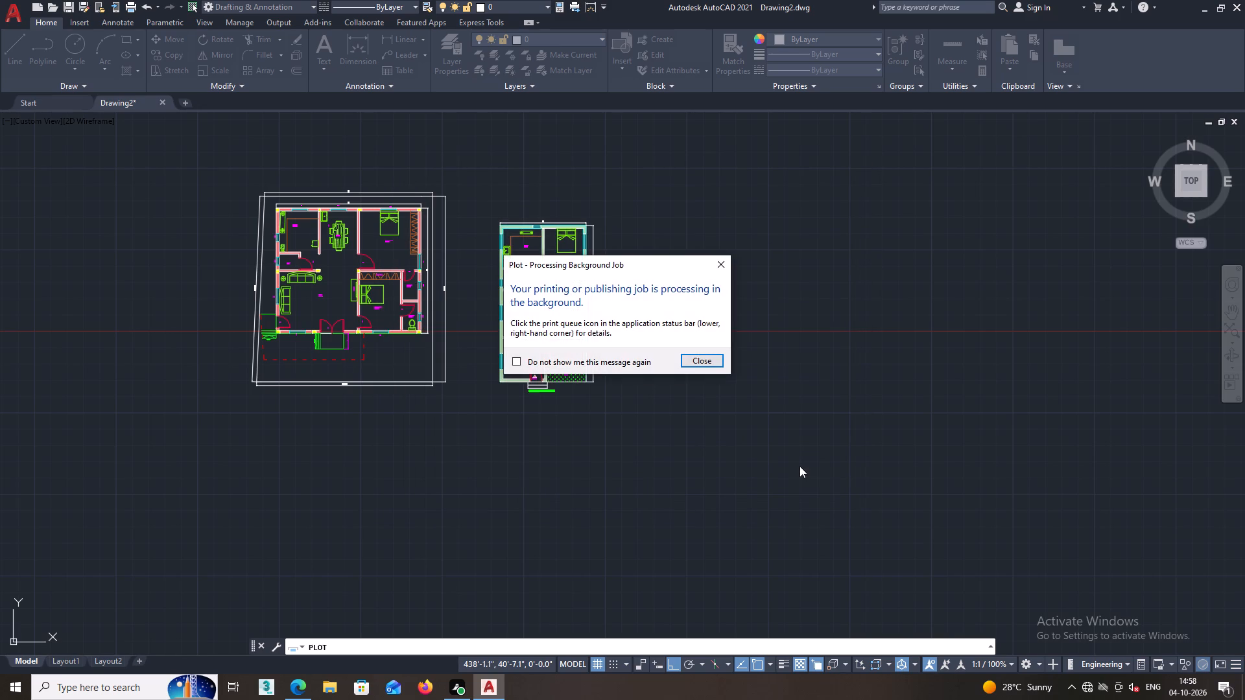
left_click(722, 261)
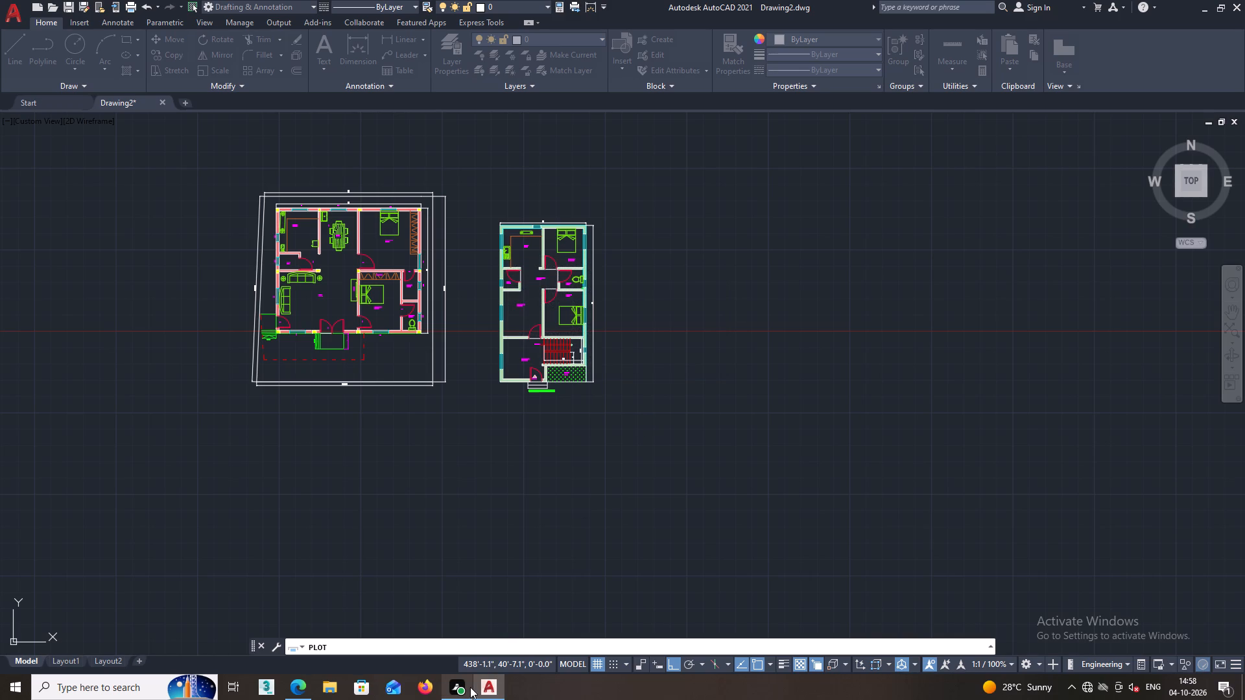
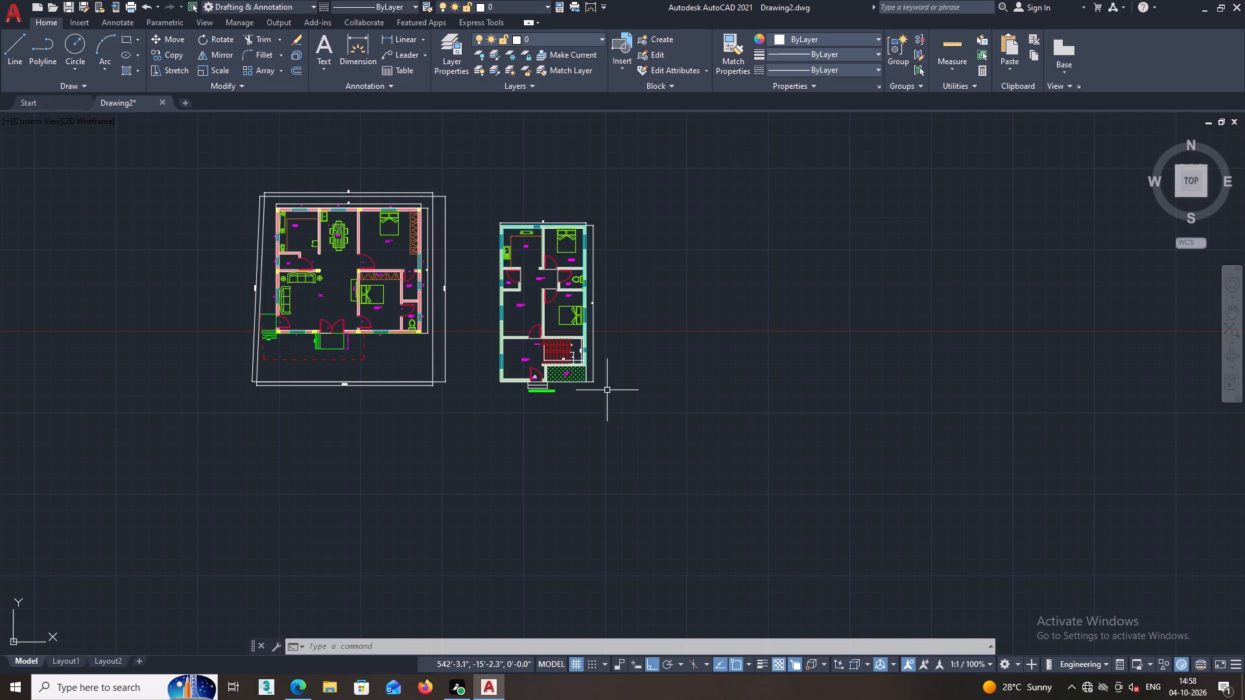
Save the drawing to the Desktop under the file name KESHAVA (4-10-26).
middle_click_drag(606, 391, 663, 386)
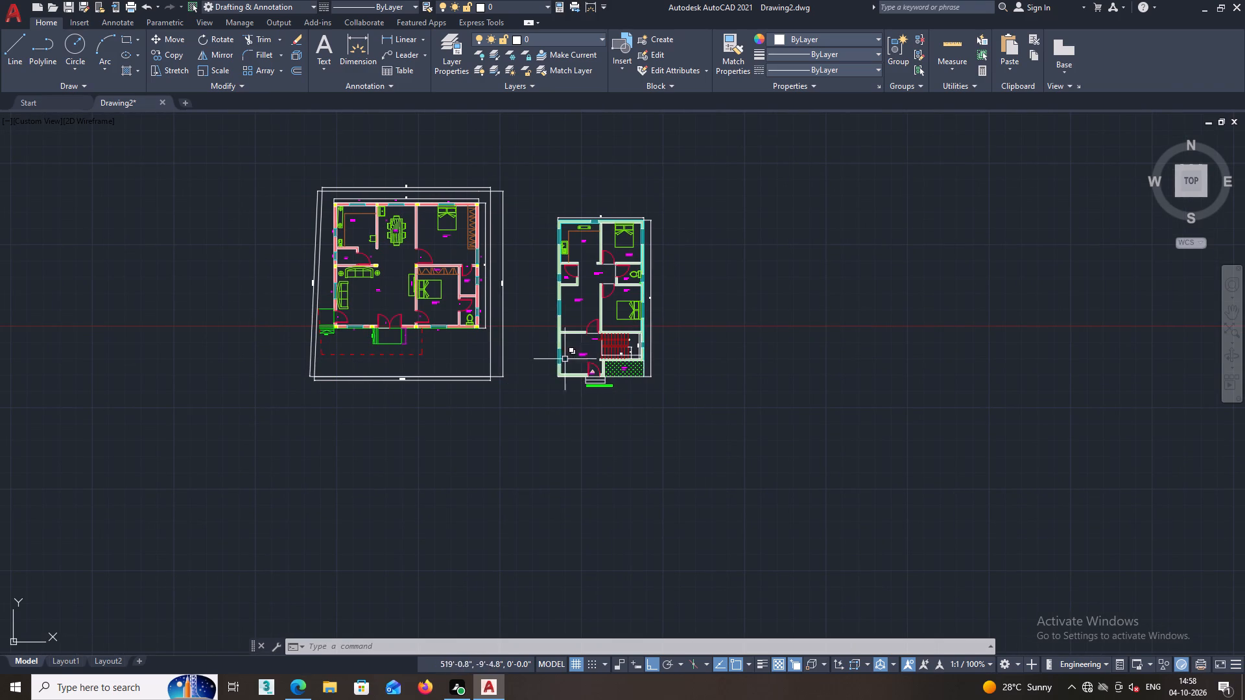
left_click(16, 14)
left_click(58, 165)
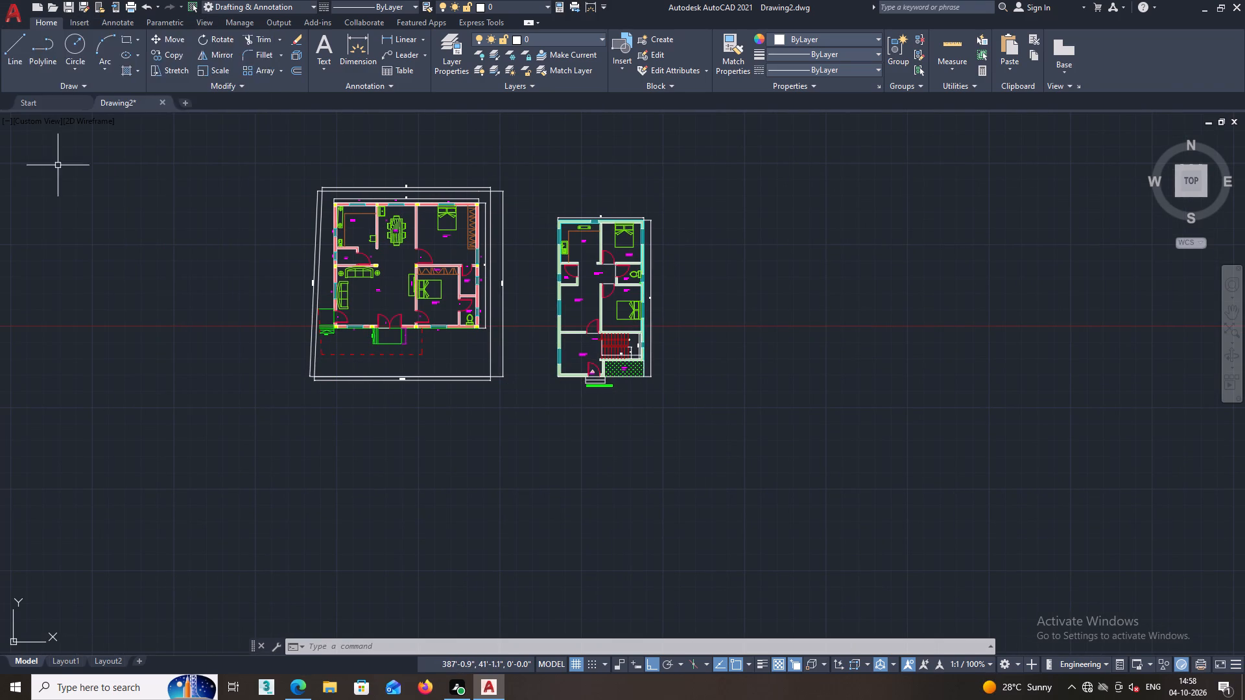
left_click(460, 308)
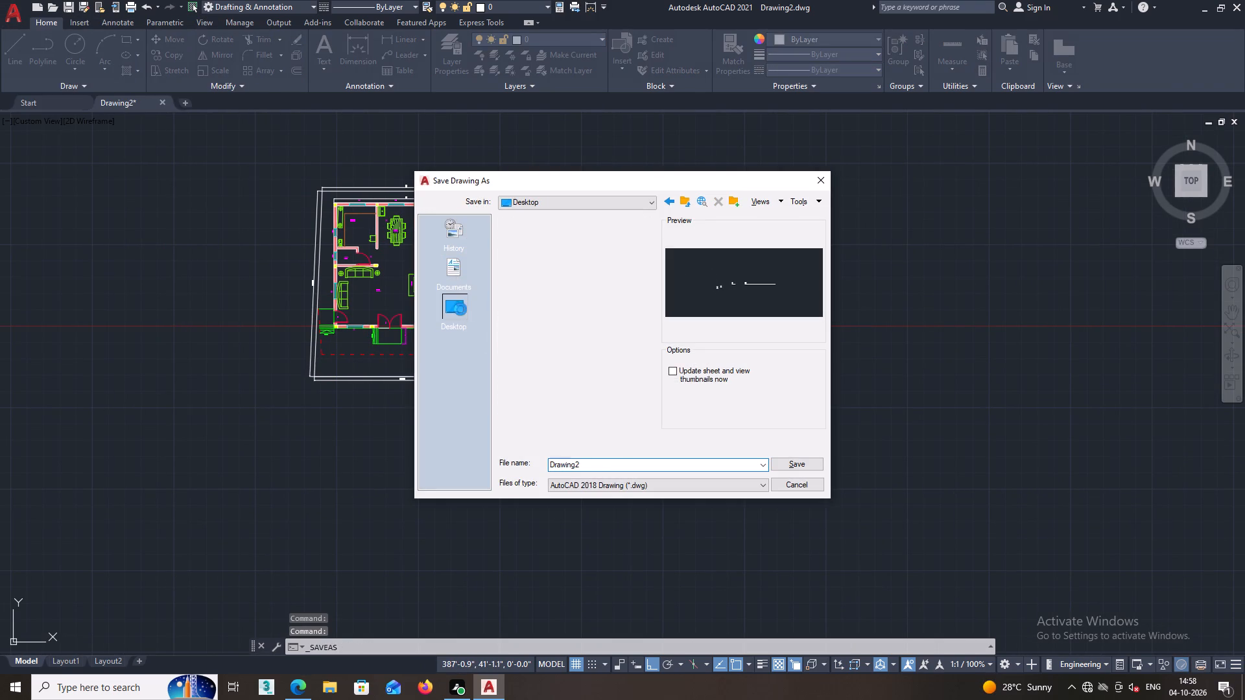
left_click(579, 464)
key("BackSpace")
key("BackSpace")
key("BackSpace")
key("BackSpace")
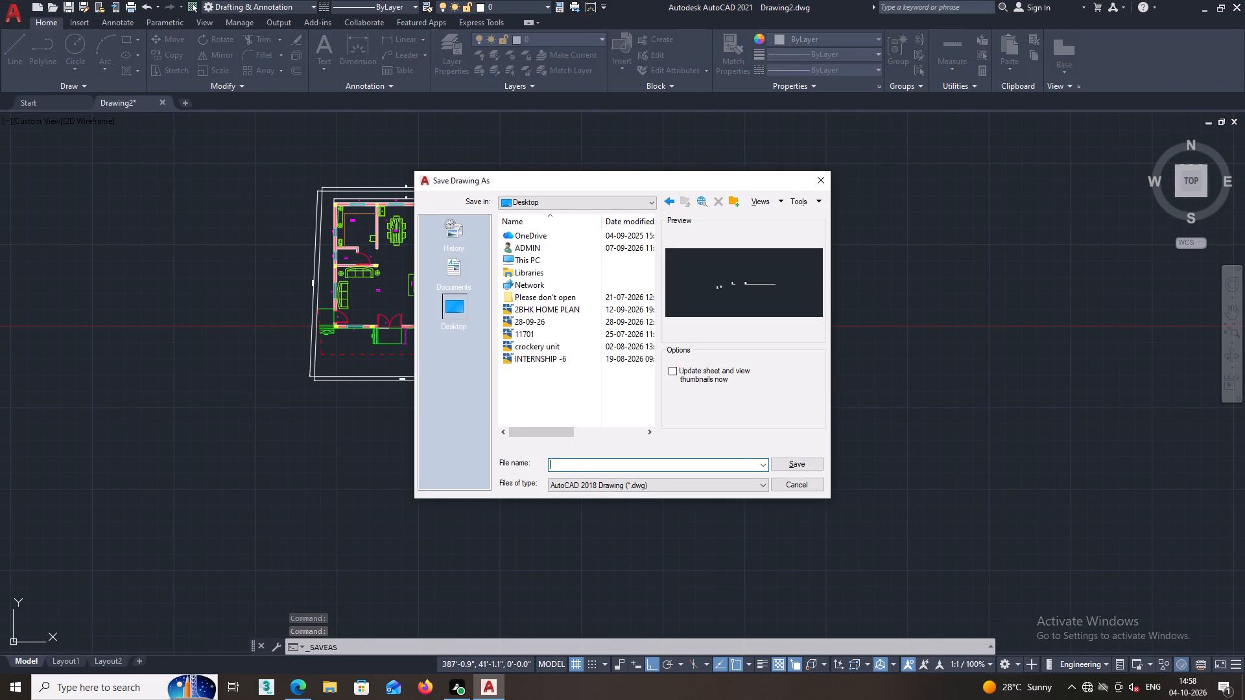
type("KESHAVA")
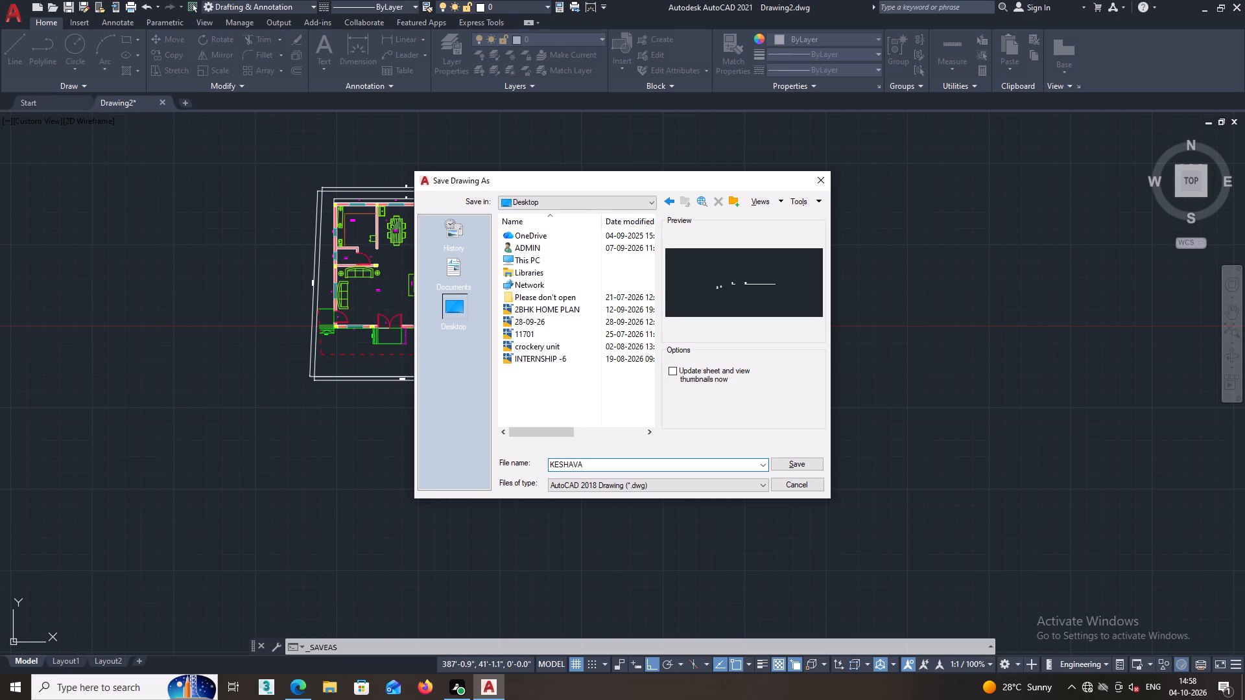
key("shift+parenleft")
key("space")
key("BackSpace")
key("BackSpace")
key("space")
key("shift+parenleft")
key("4")
key("minus")
type("10")
key("minus")
type("26")
key("shift+parenright")
left_click(788, 460)
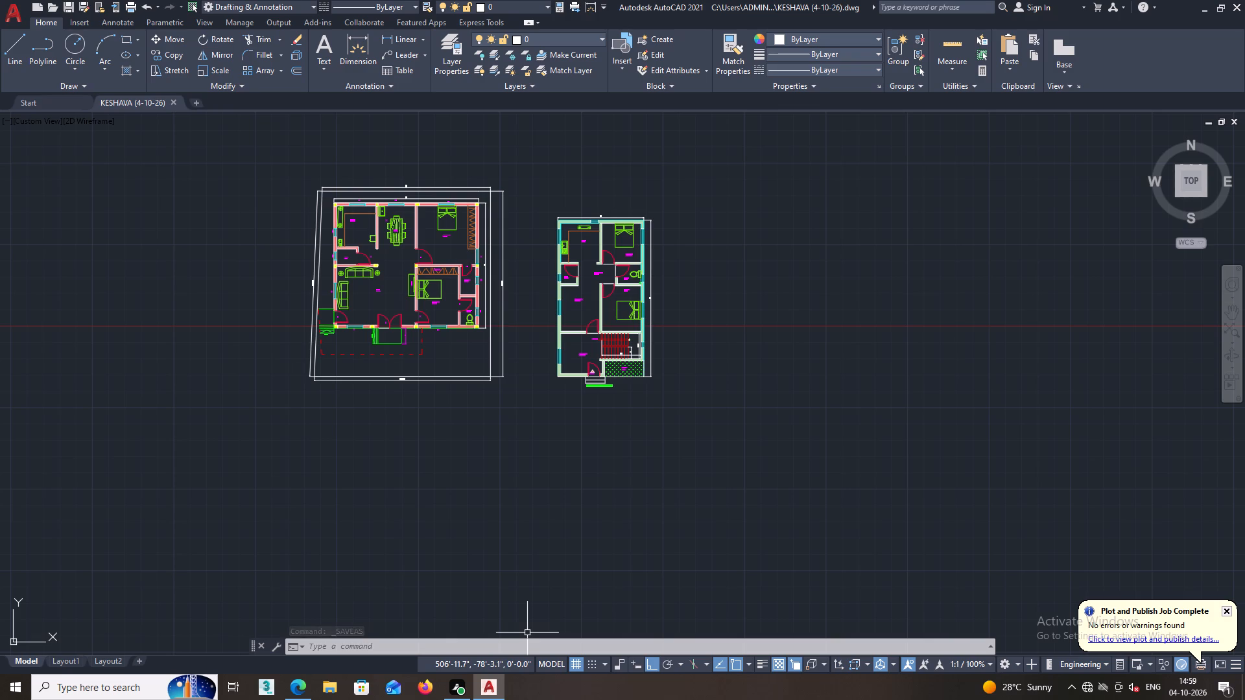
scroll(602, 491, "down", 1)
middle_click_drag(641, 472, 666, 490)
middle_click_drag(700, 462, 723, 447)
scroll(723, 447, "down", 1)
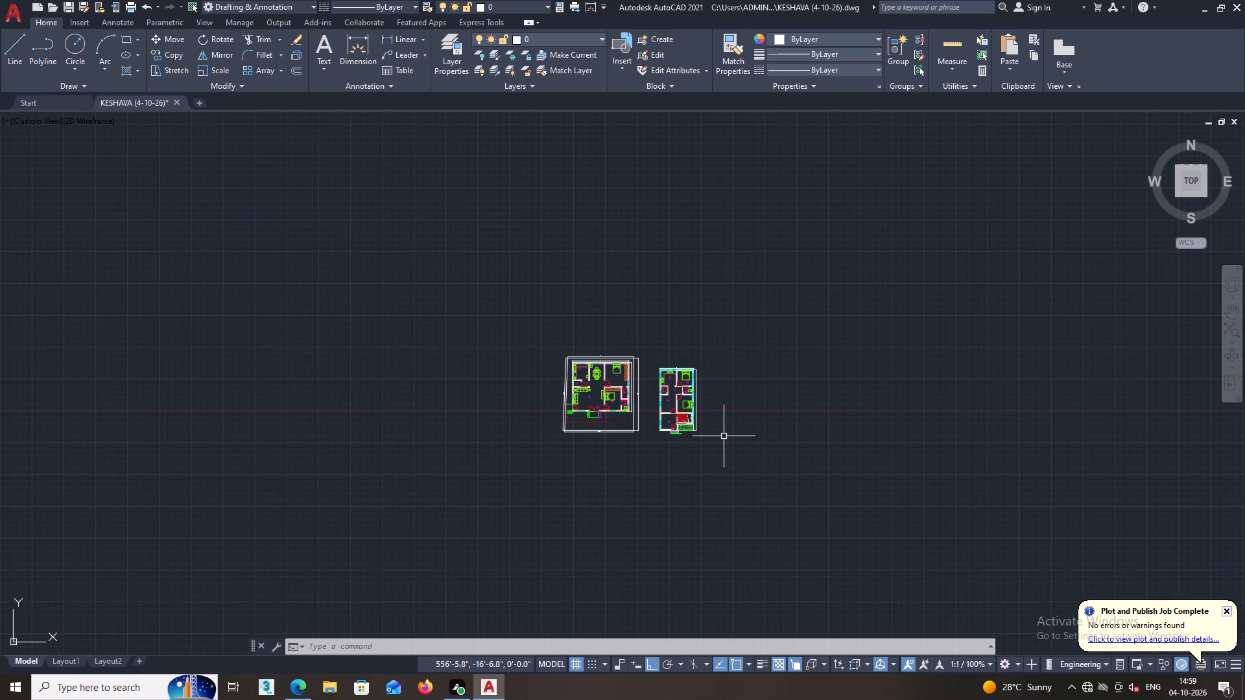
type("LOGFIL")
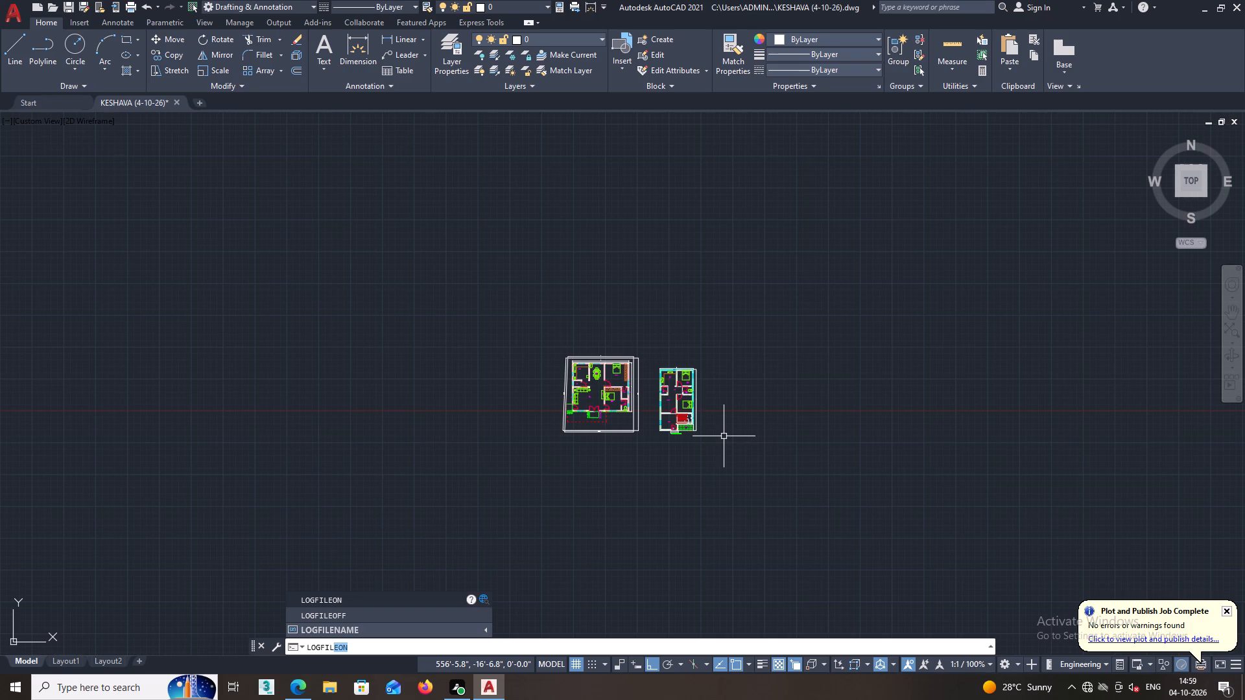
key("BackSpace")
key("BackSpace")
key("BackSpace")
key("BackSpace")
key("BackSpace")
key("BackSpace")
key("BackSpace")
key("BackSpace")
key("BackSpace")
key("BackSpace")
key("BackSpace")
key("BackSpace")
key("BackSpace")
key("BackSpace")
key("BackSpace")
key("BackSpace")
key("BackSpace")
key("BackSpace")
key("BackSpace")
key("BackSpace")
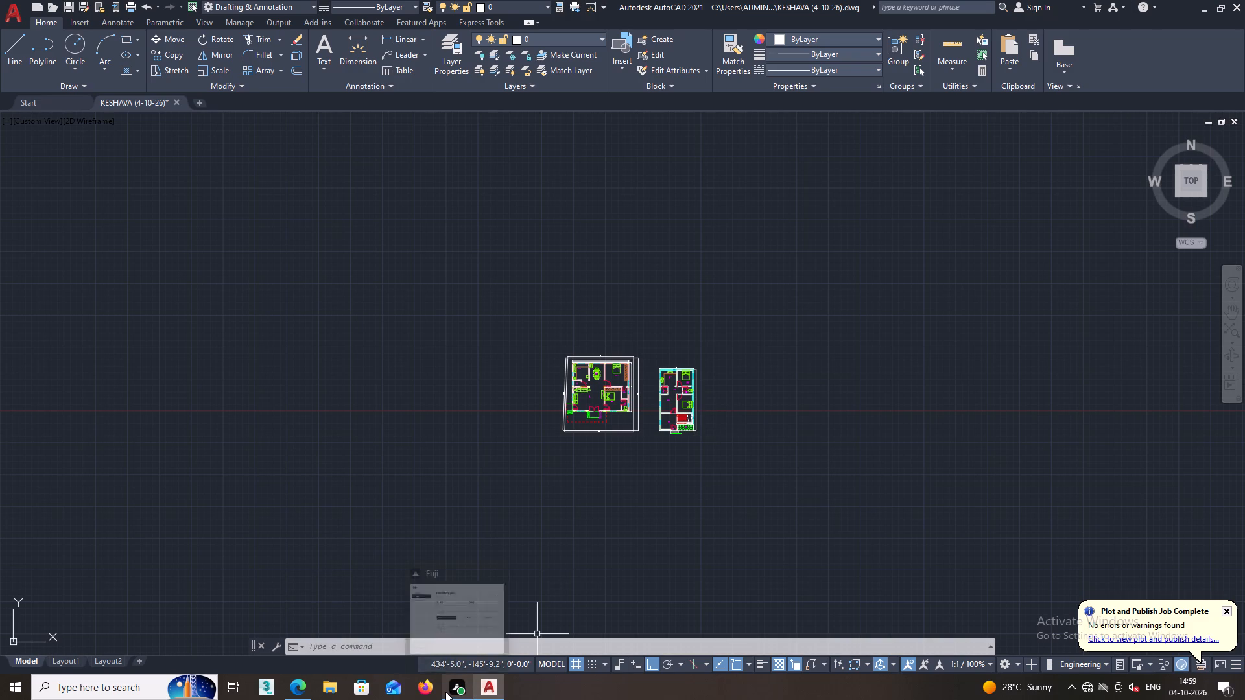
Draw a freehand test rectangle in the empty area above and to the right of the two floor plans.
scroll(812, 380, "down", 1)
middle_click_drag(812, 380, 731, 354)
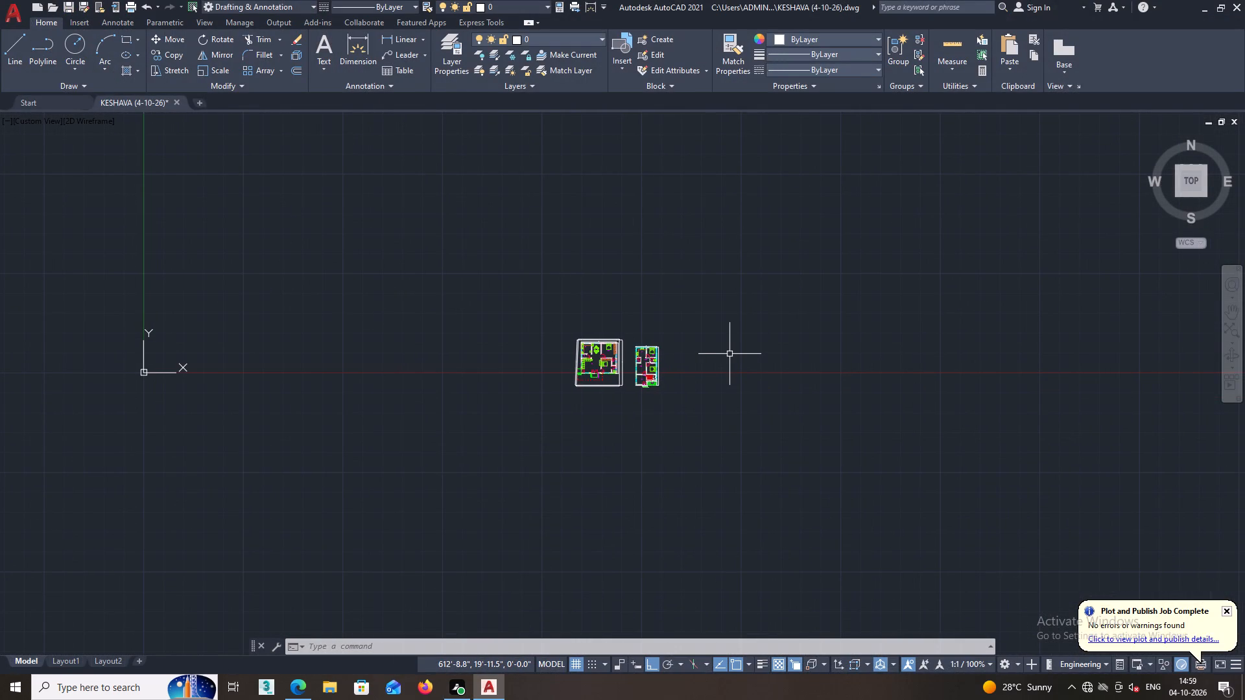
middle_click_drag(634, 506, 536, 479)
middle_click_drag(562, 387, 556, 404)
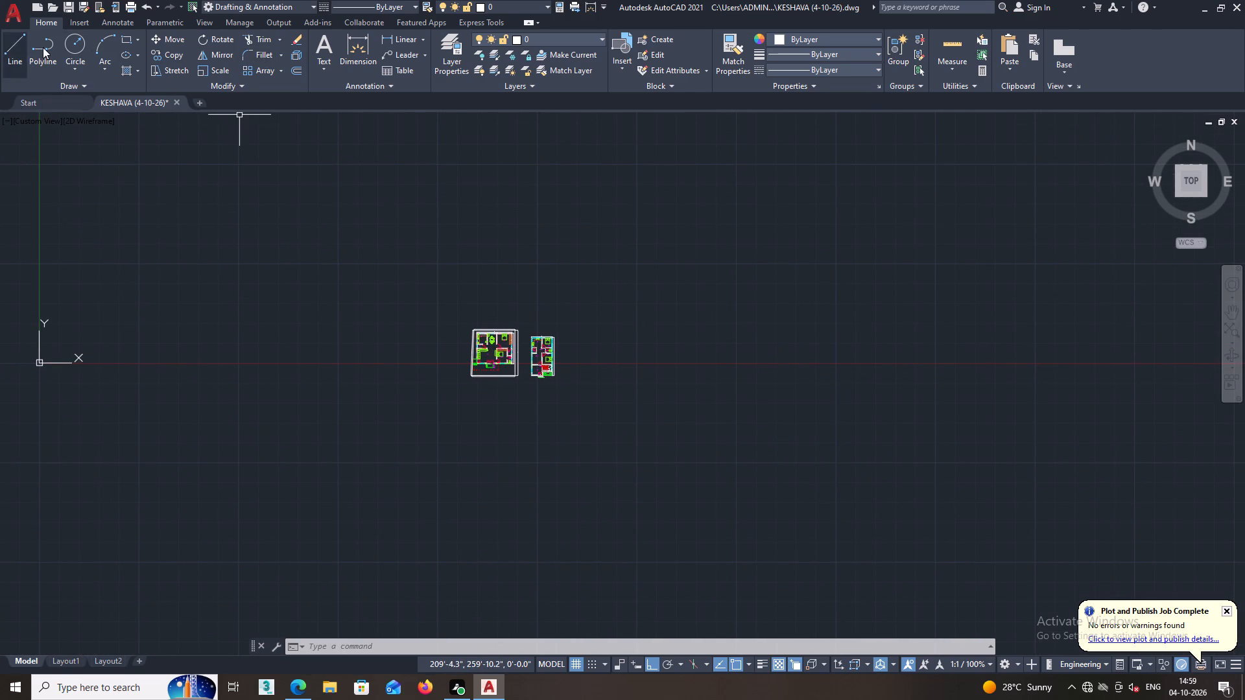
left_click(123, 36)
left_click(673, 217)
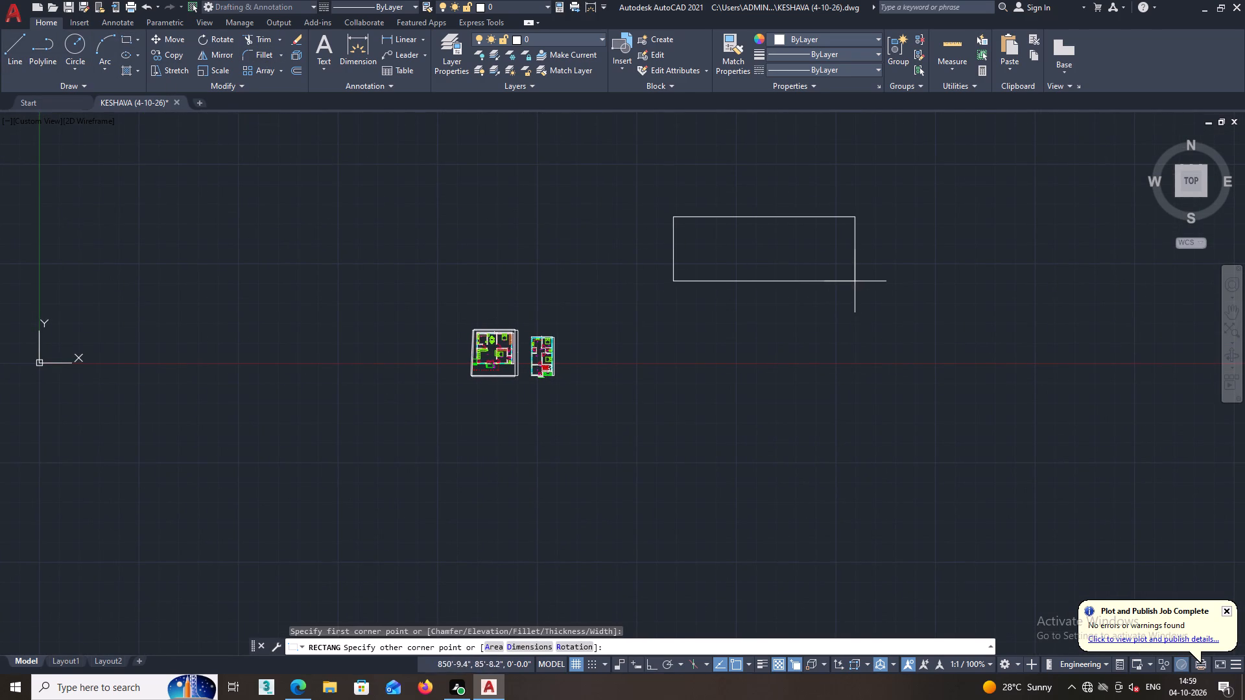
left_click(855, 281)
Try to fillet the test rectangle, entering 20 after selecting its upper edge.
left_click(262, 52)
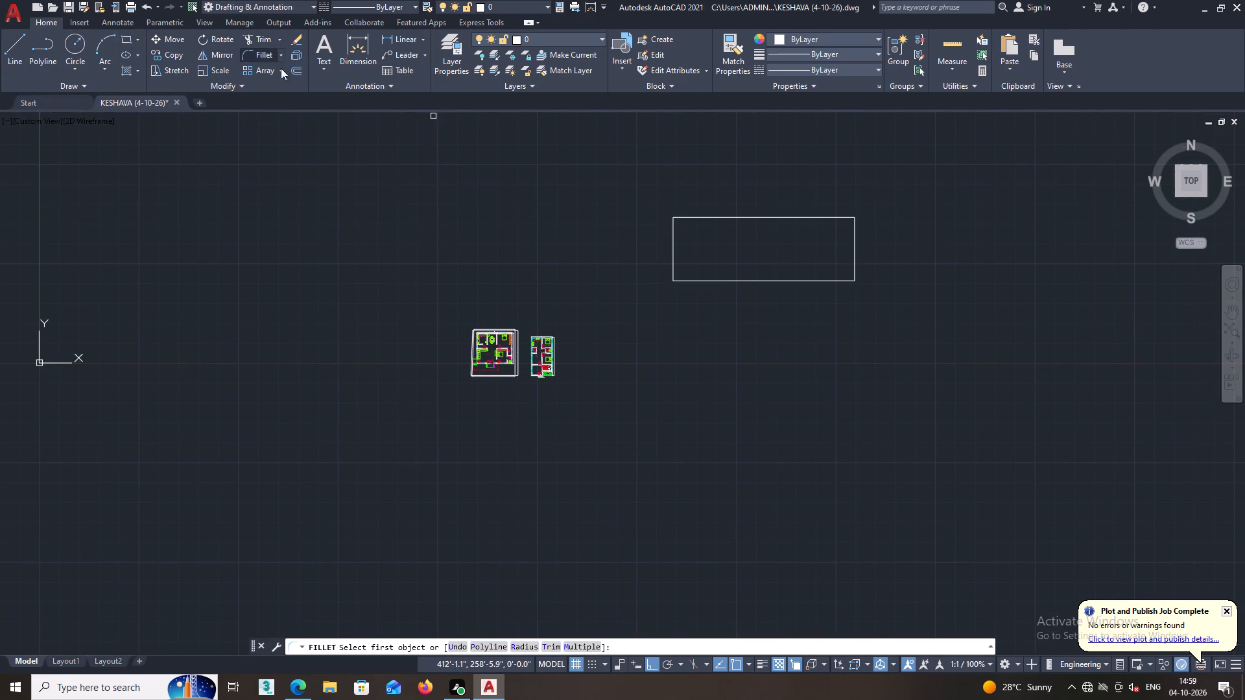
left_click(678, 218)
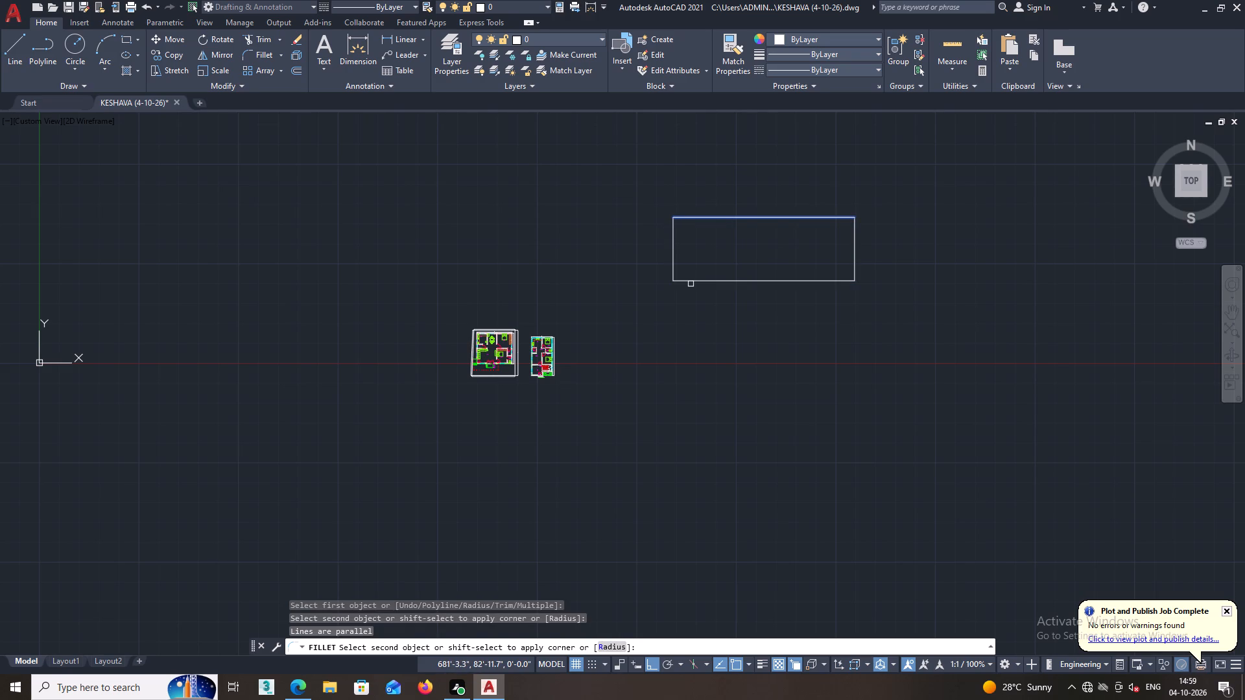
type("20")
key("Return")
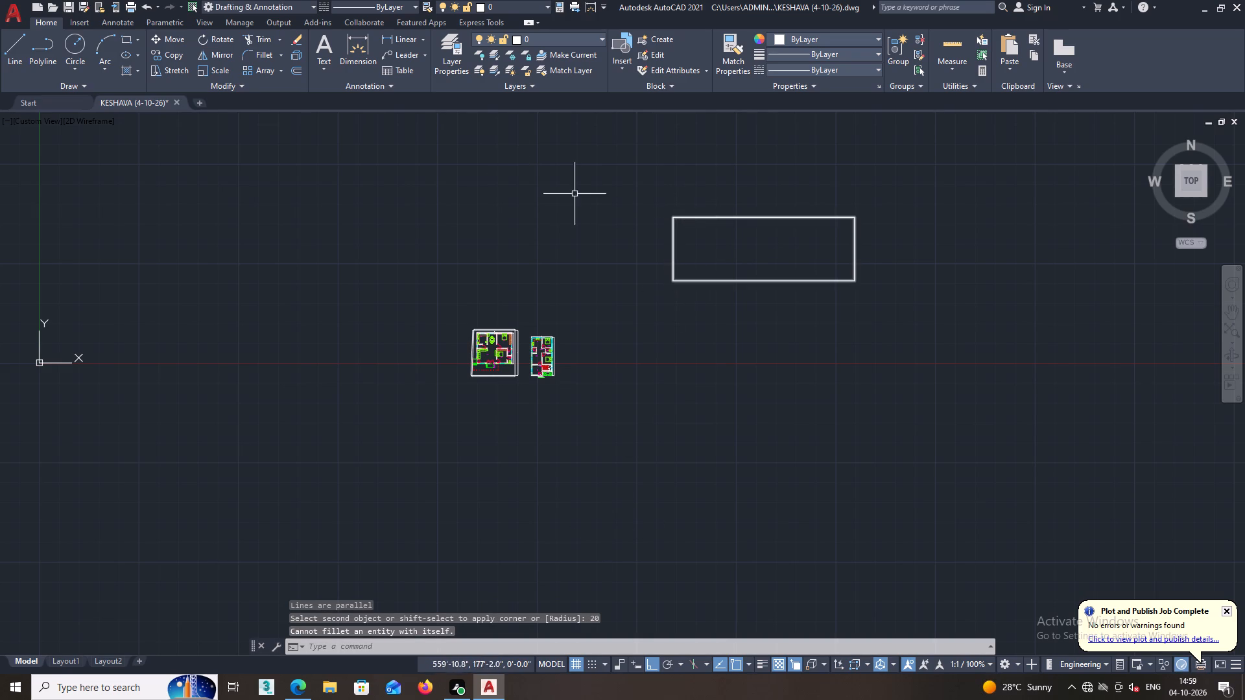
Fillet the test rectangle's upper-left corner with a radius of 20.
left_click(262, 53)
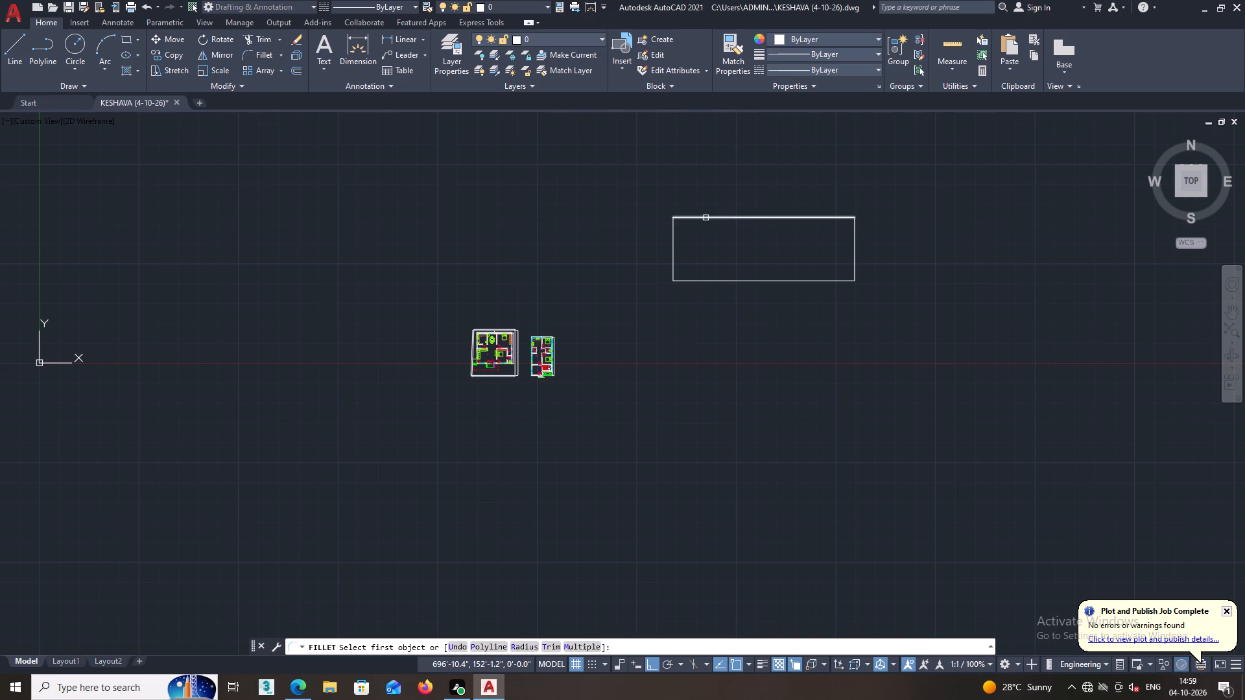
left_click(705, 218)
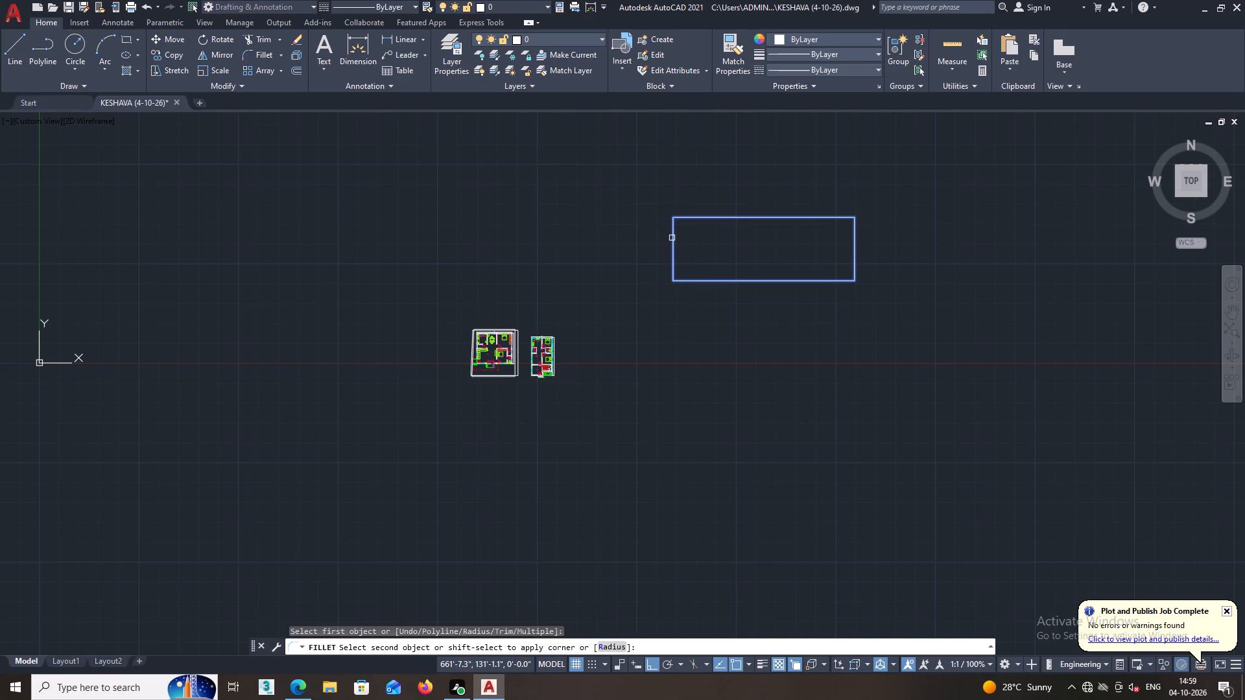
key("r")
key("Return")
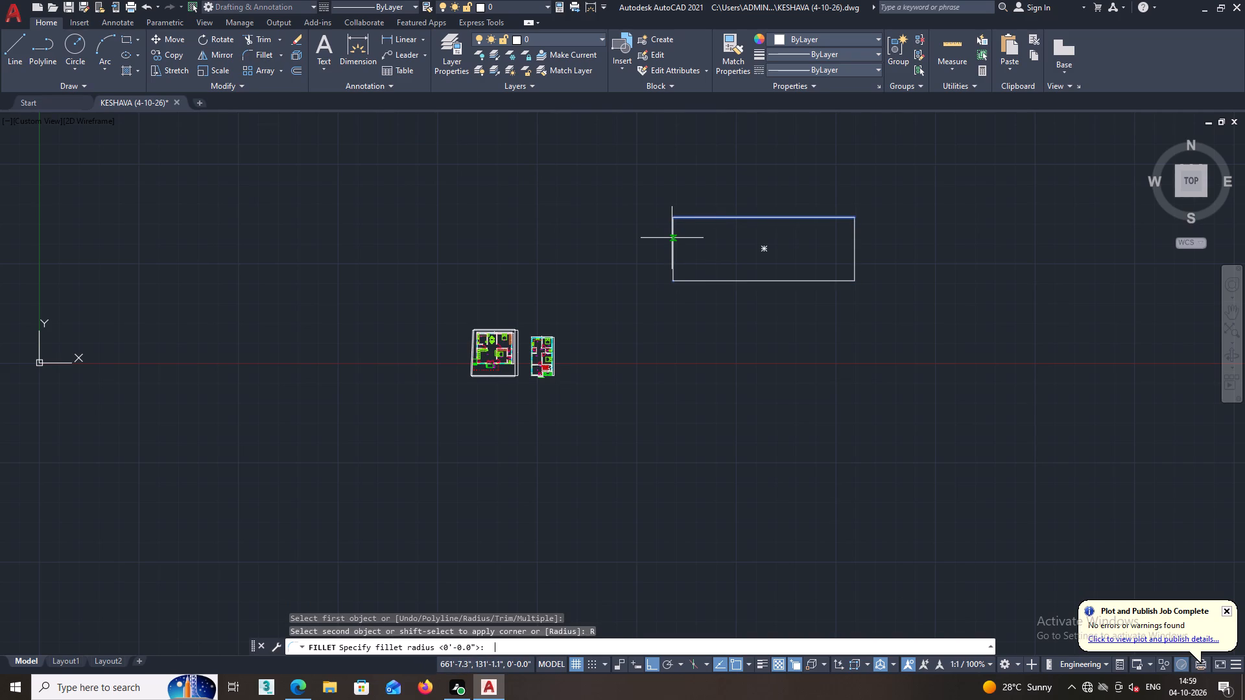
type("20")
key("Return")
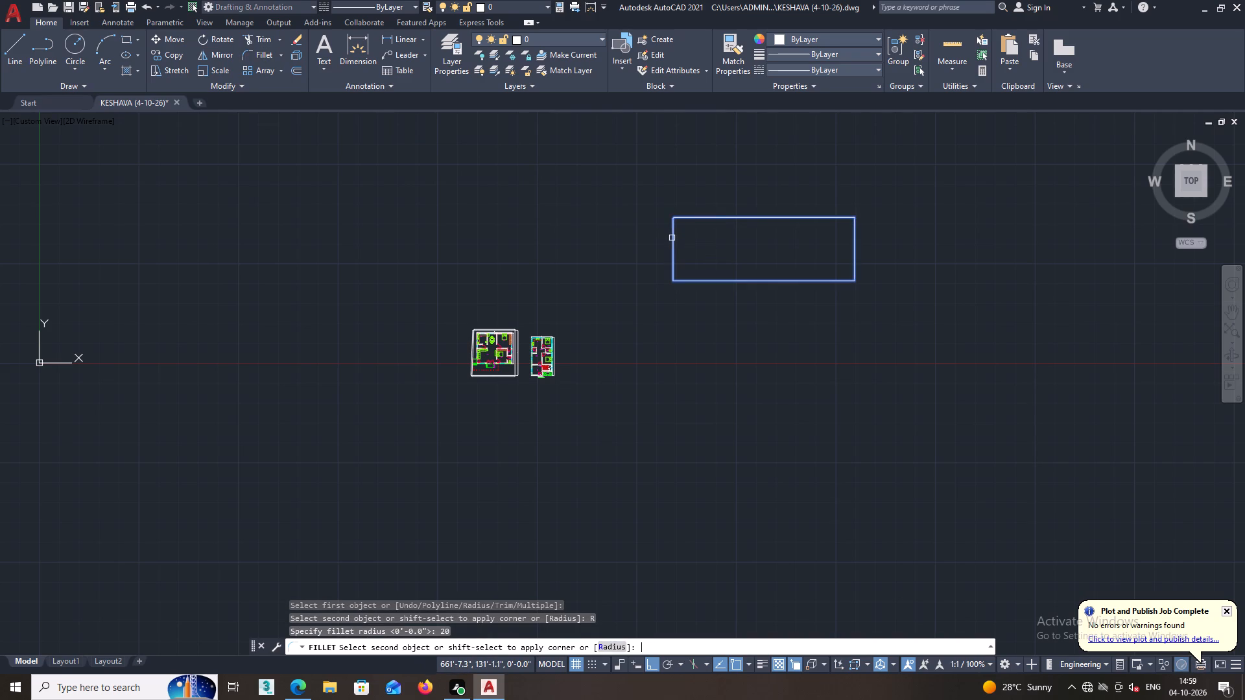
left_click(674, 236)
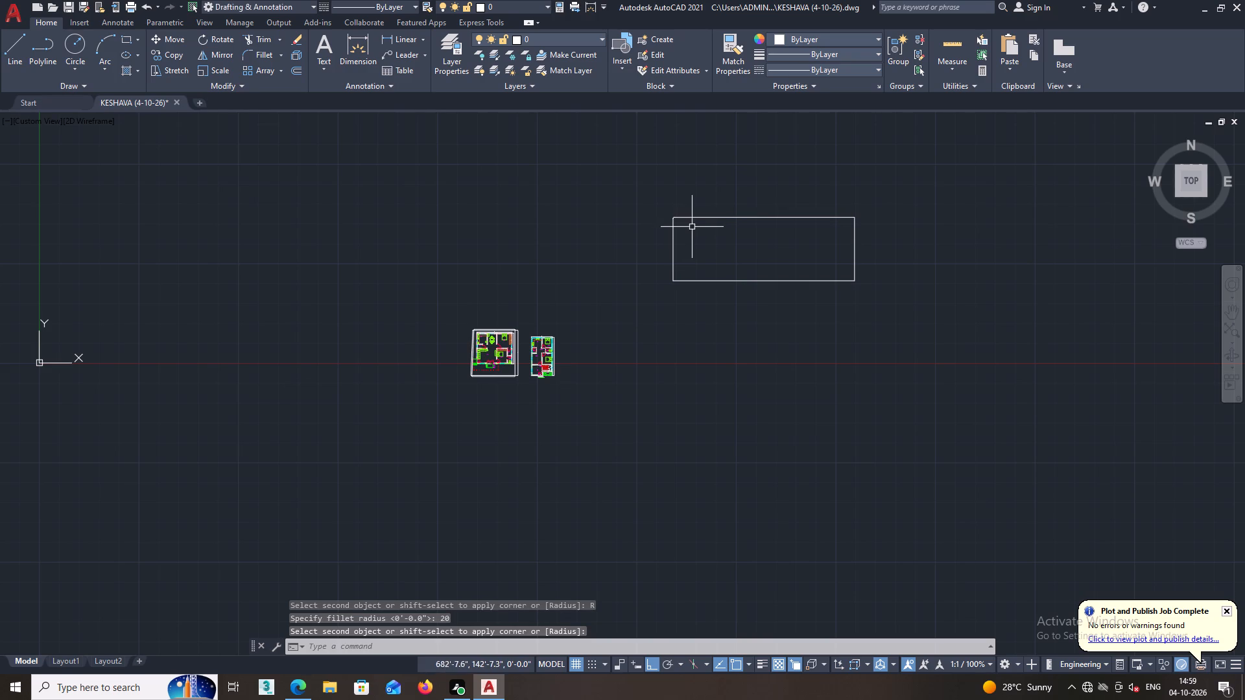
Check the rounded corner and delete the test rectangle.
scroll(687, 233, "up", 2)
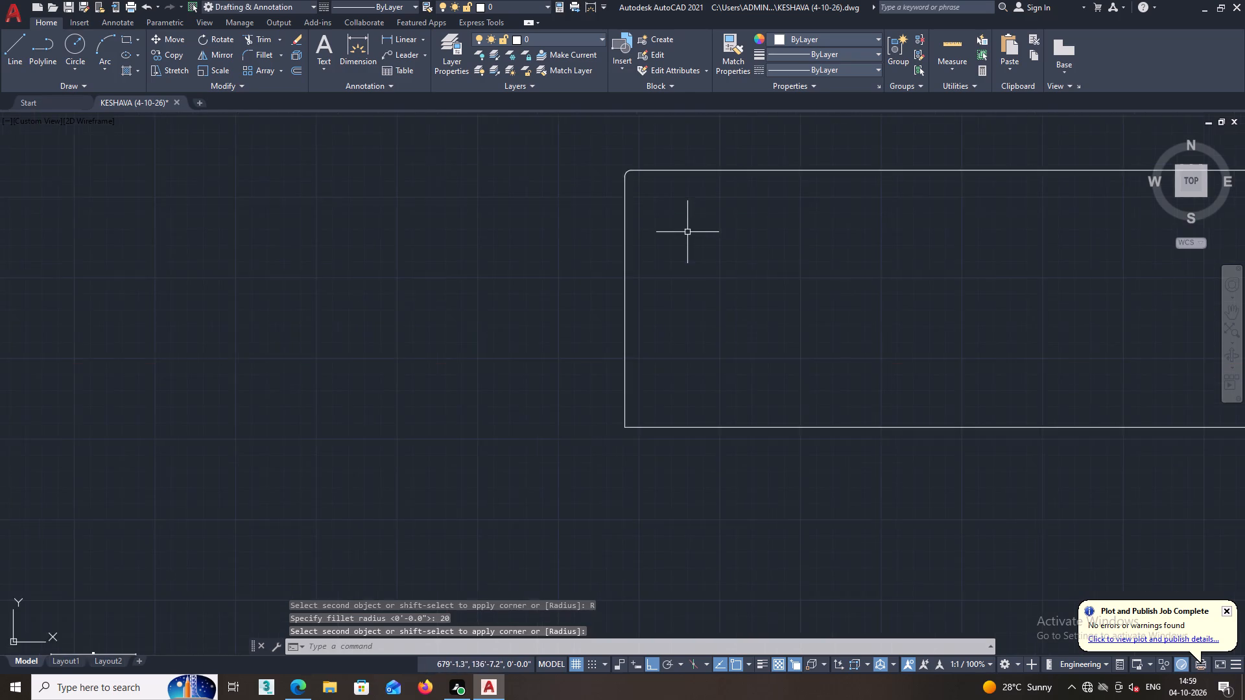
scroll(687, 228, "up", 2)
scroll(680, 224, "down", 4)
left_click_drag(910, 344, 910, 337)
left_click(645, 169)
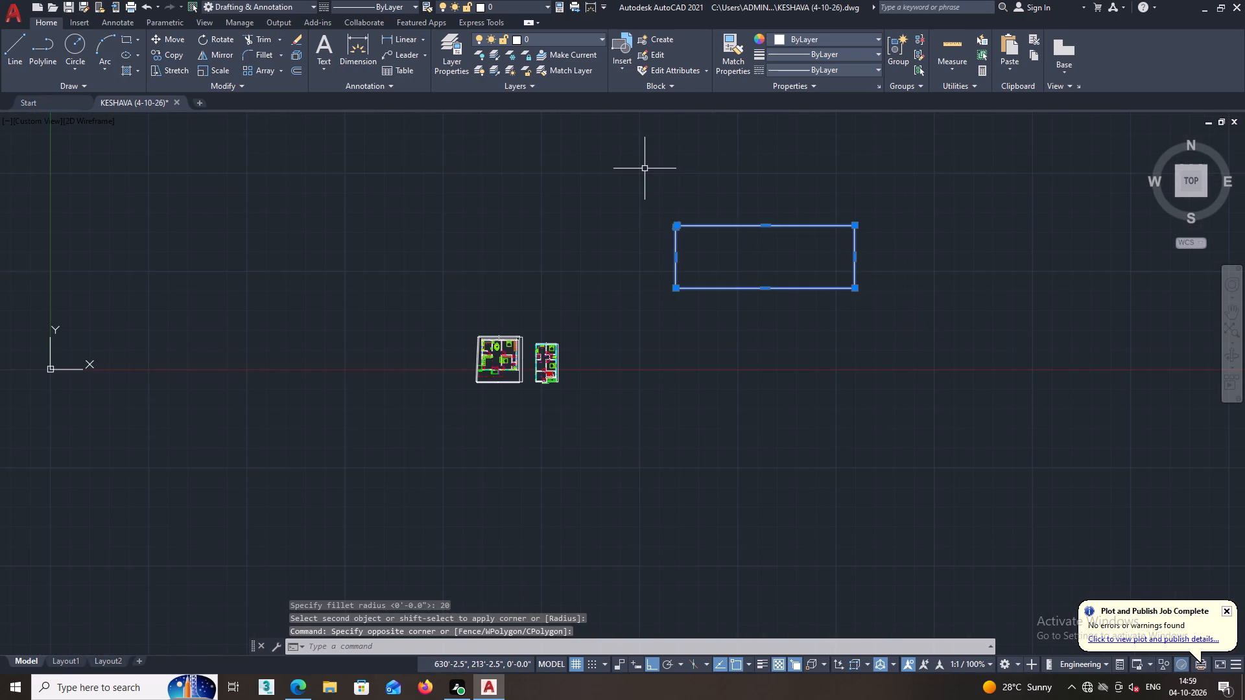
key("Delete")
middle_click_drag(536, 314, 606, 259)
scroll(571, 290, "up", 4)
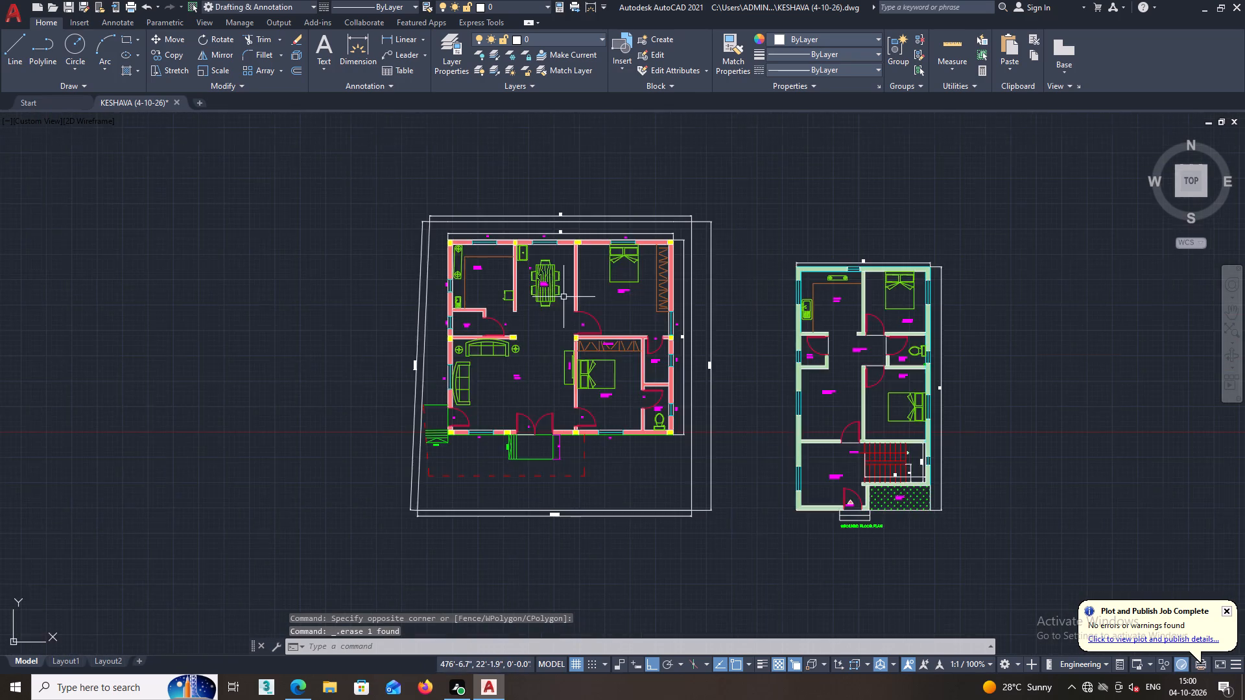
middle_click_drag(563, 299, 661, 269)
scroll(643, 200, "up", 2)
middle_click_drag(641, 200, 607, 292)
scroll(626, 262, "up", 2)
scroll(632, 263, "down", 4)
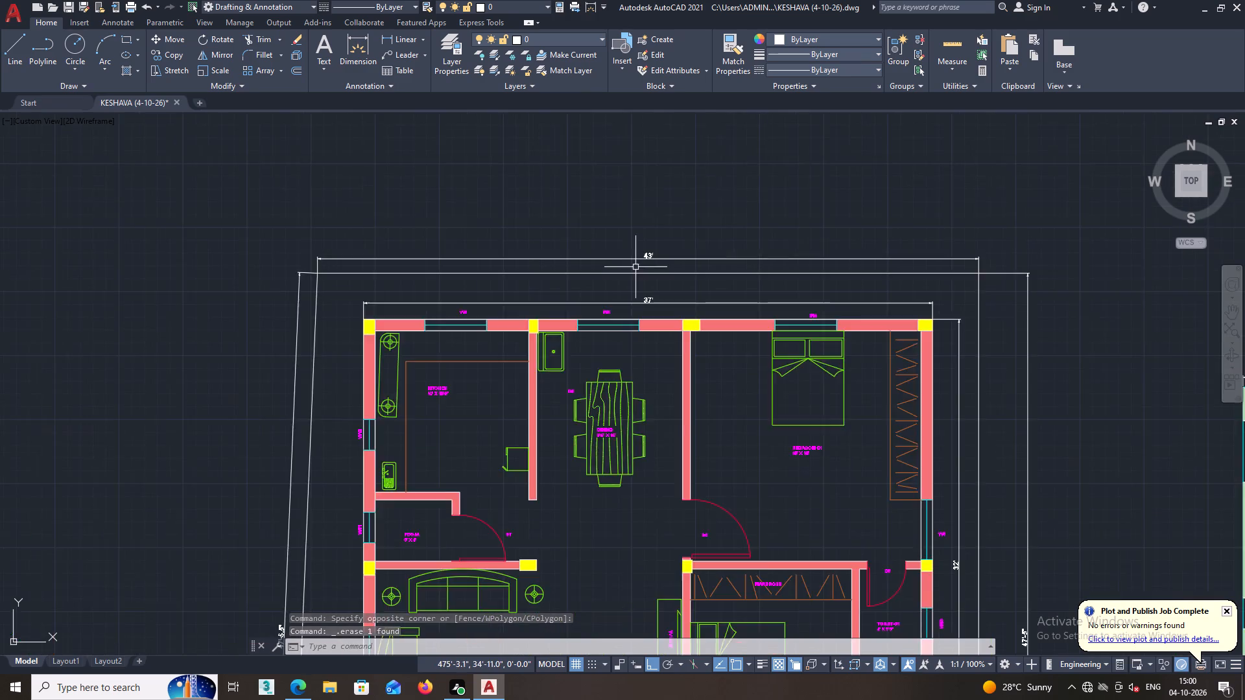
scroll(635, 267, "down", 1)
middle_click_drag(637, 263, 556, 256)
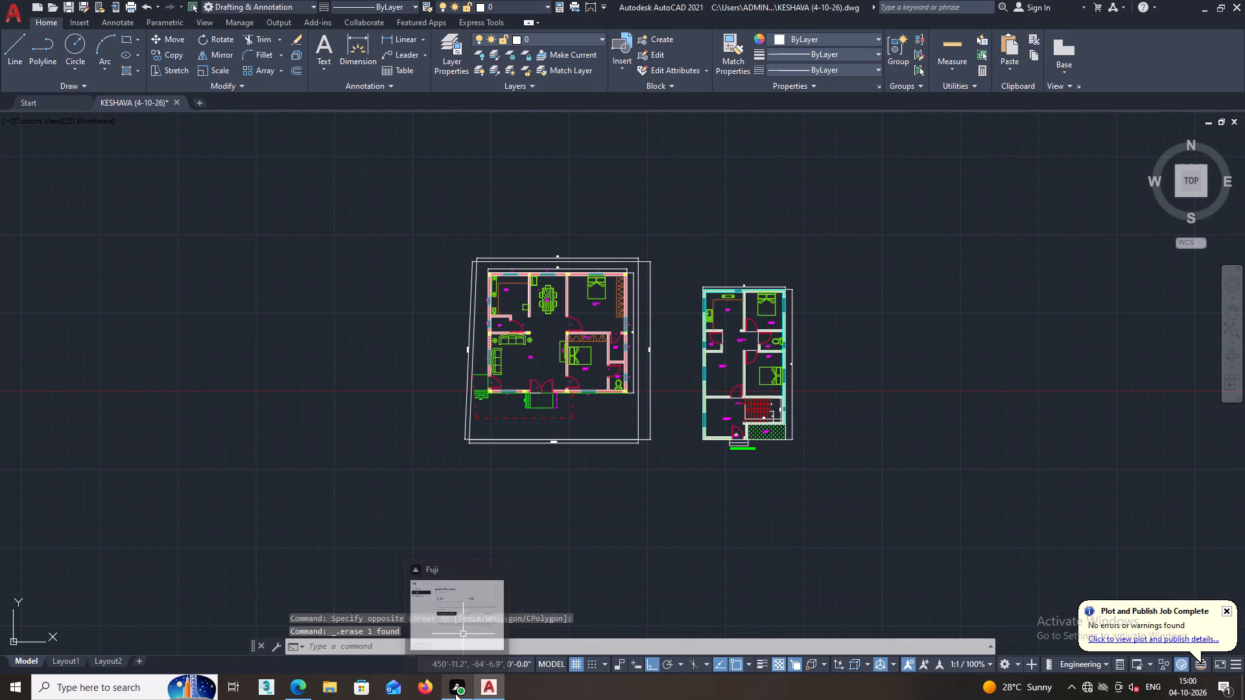